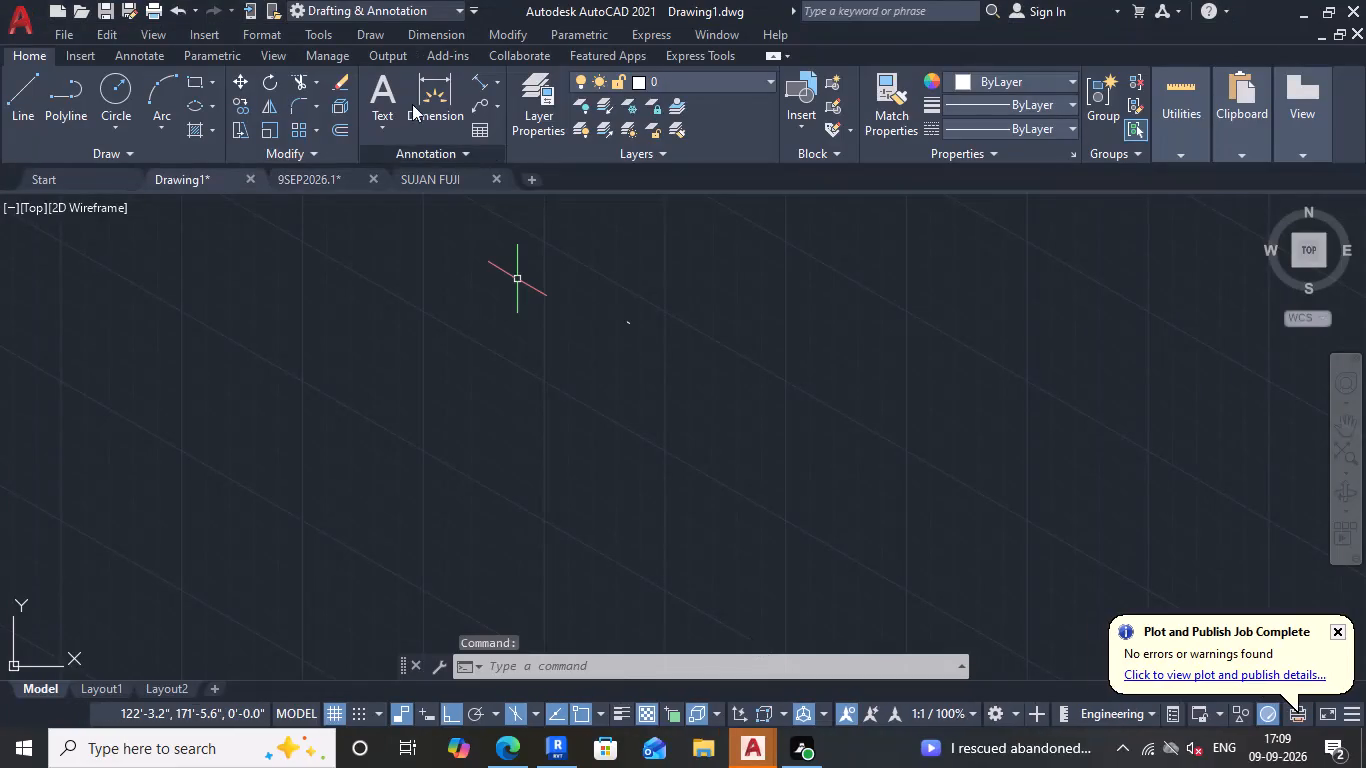
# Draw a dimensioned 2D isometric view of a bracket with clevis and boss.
# Close the 9SEP2026.1 and Drawing1 drawings without saving their changes.
pyautogui.click(373, 180)
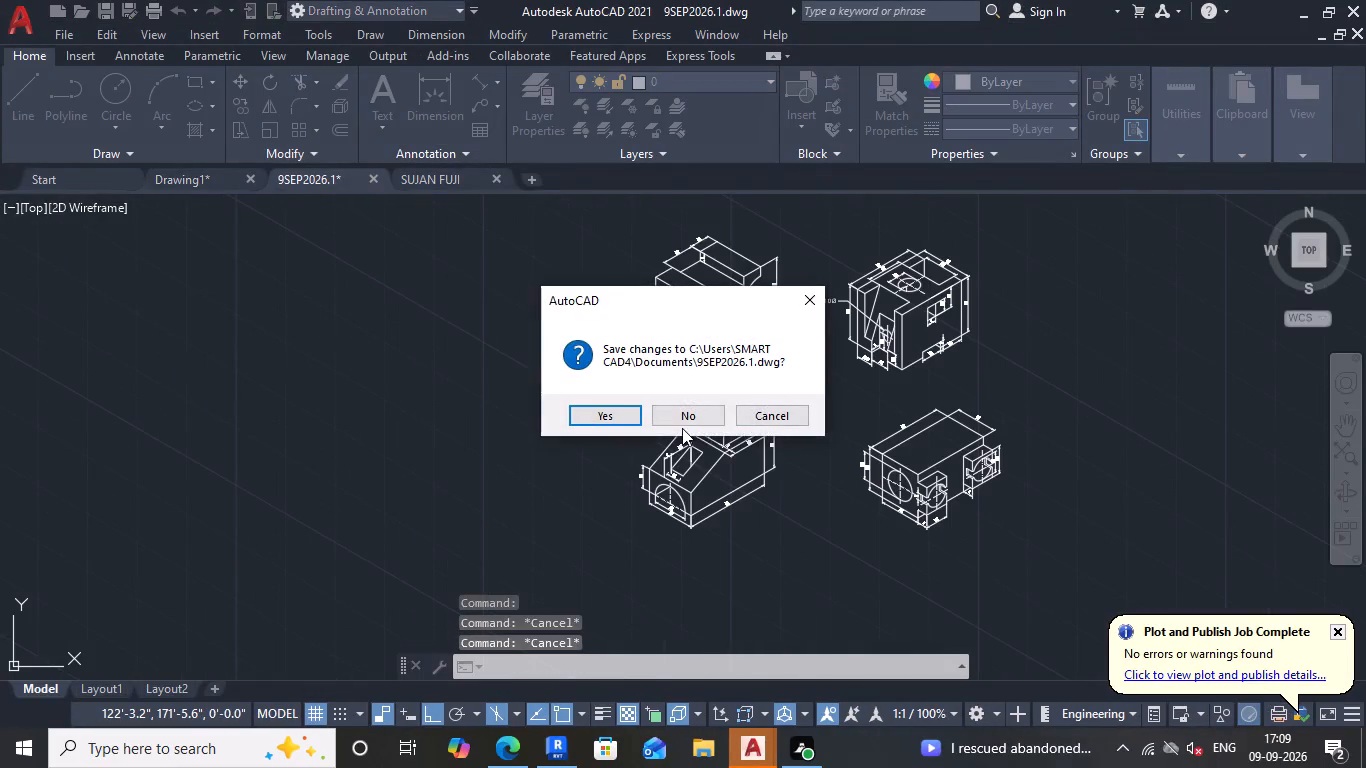
pyautogui.click(685, 421)
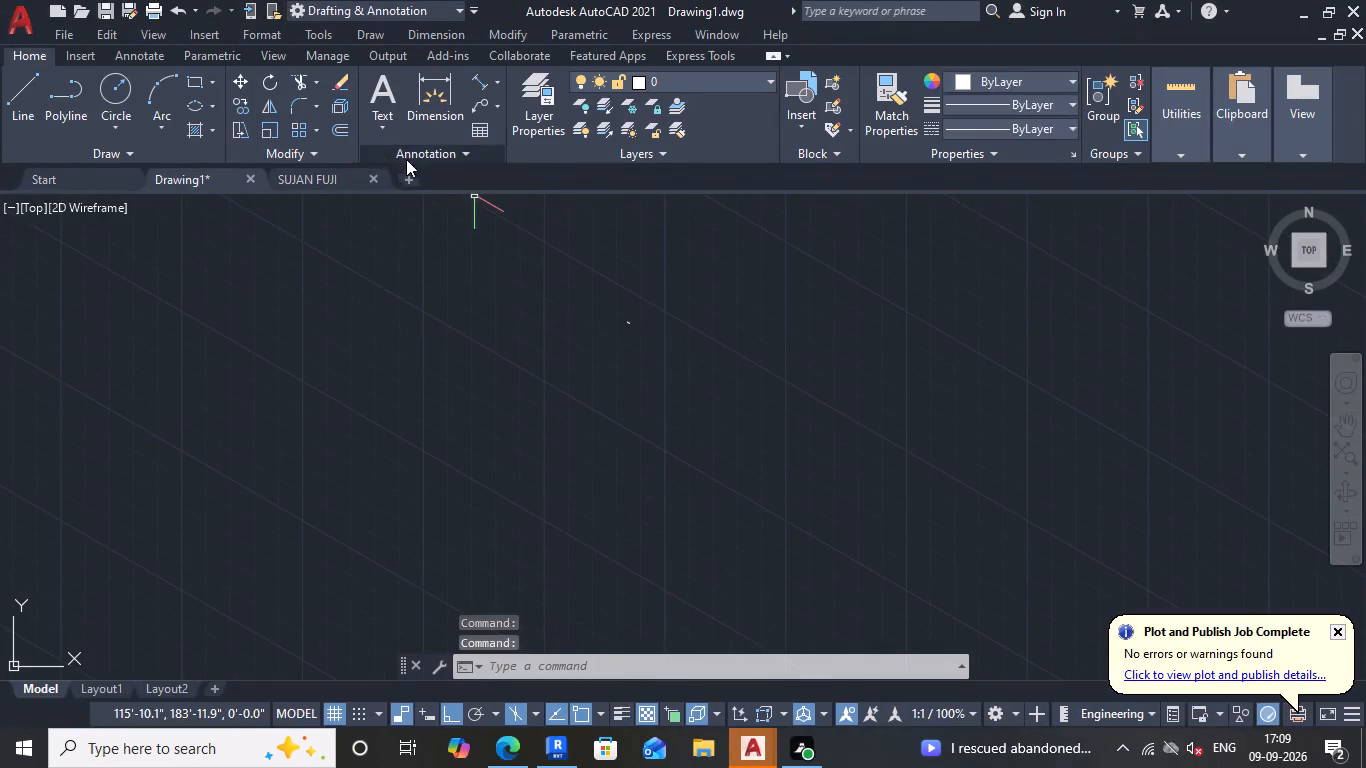
pyautogui.click(254, 177)
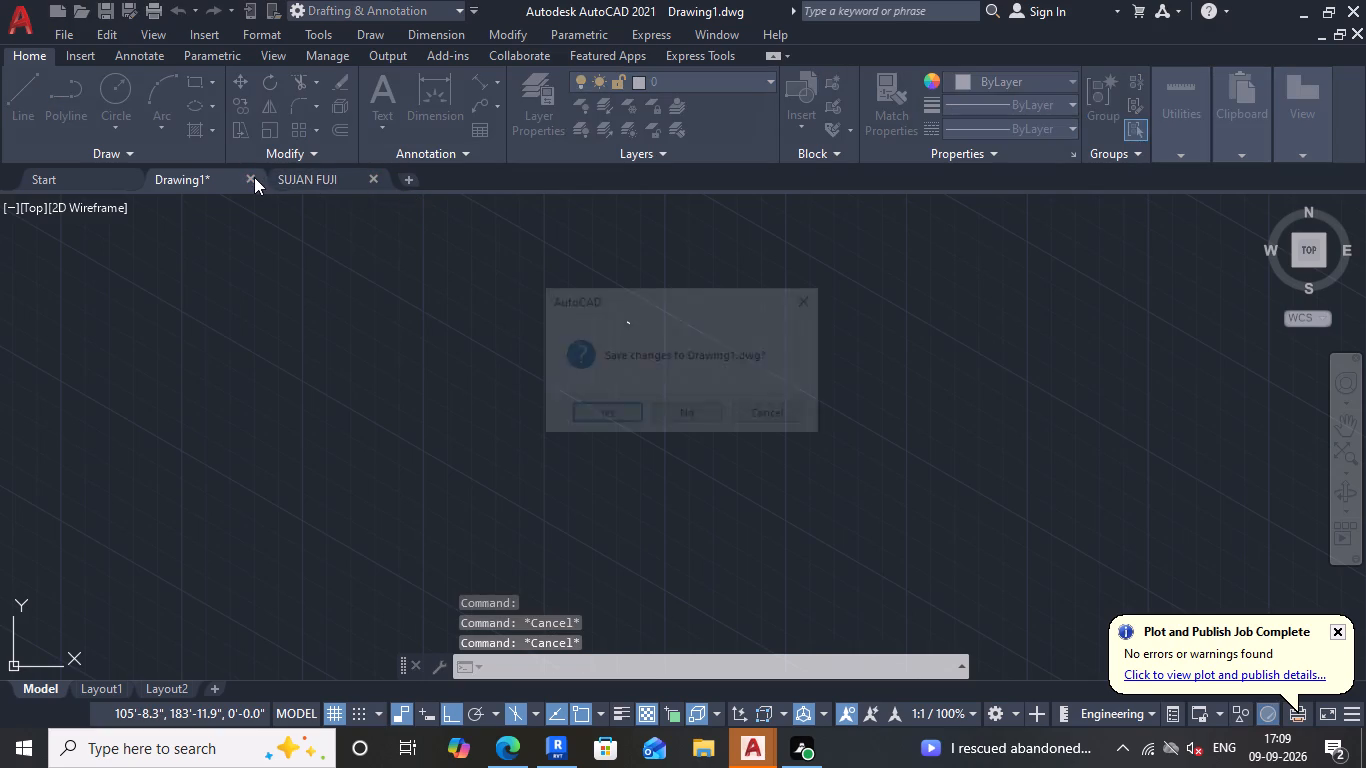
pyautogui.click(693, 416)
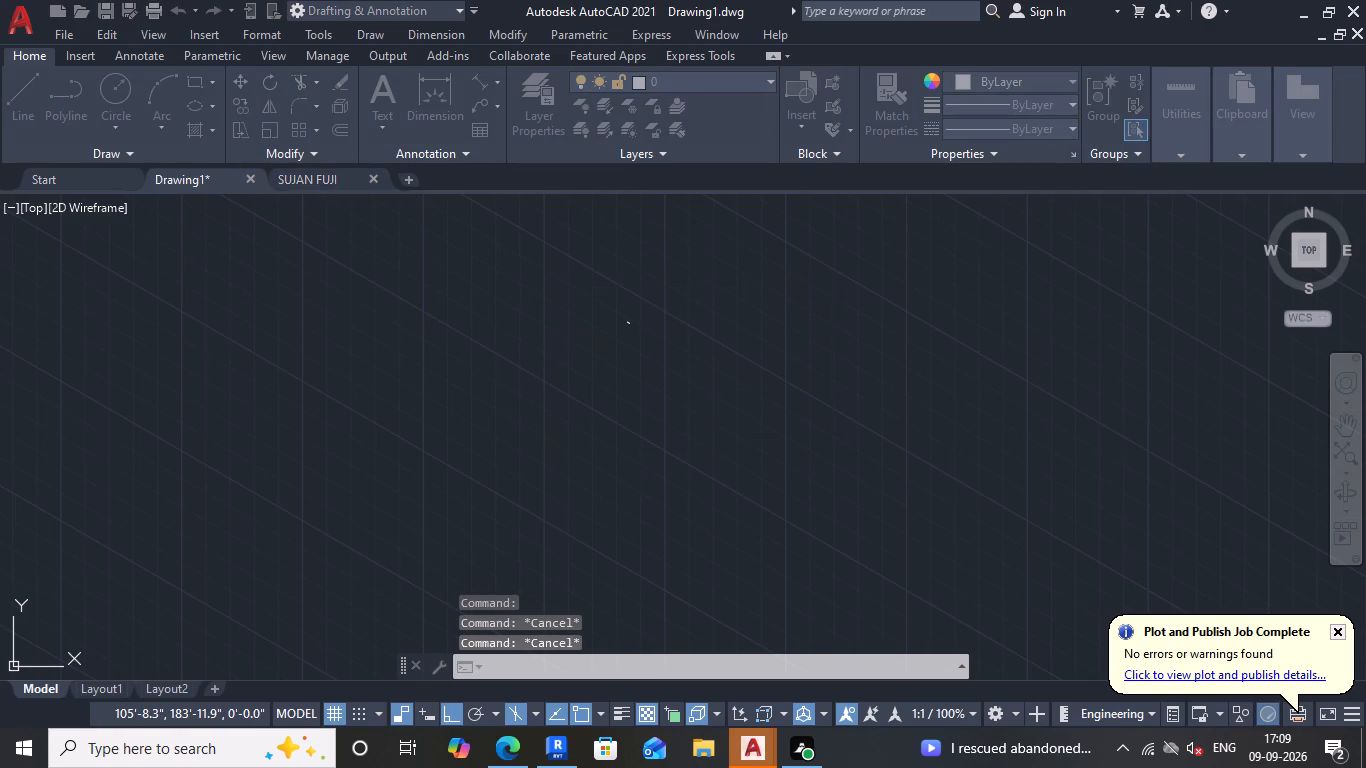
# Look over the existing part drawings in the file that remains open.
pyautogui.scroll(-3, 434, 367)
pyautogui.scroll(3, 297, 460)
pyautogui.scroll(3, 528, 447)
pyautogui.scroll(3, 788, 461)
pyautogui.scroll(-7, 790, 448)
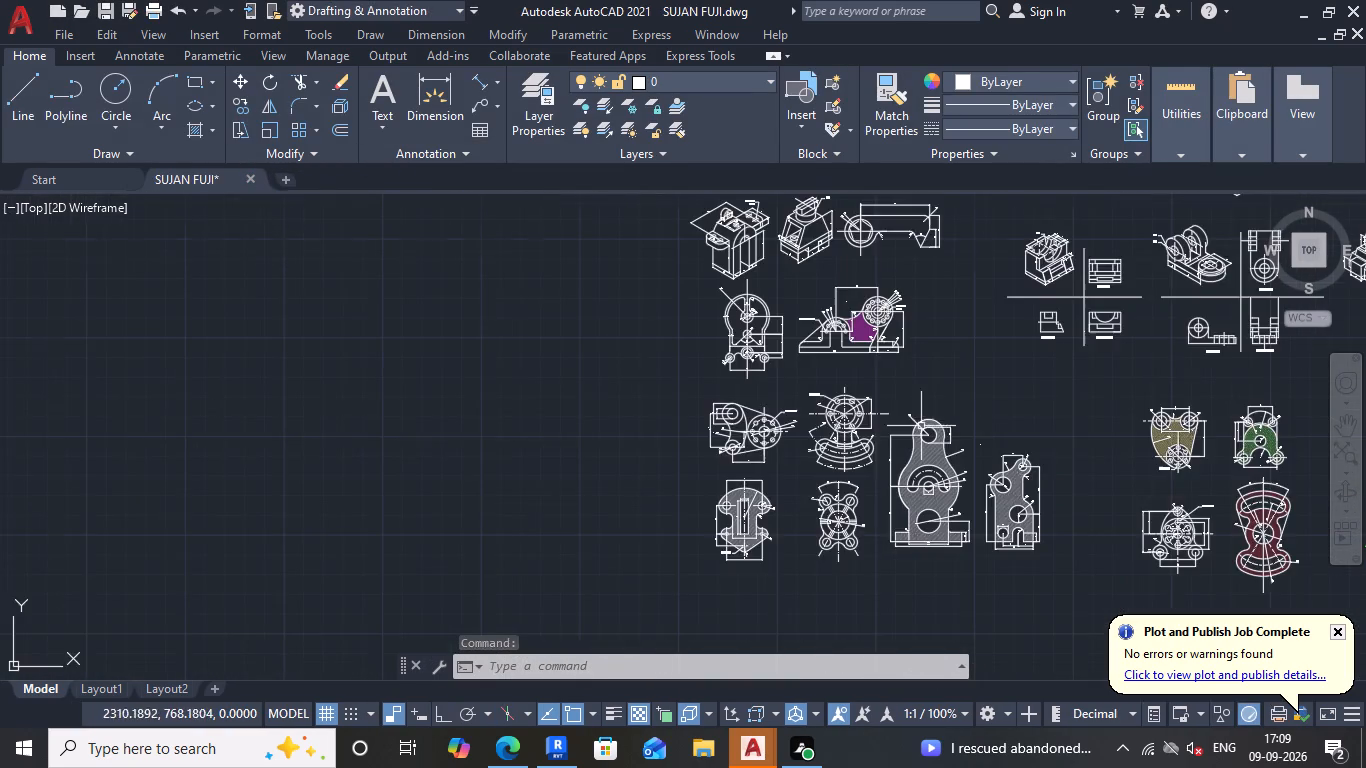
pyautogui.moveTo(1043, 450); pyautogui.dragTo(521, 467, button='middle')
pyautogui.scroll(3, 681, 466)
pyautogui.scroll(-5, 783, 459)
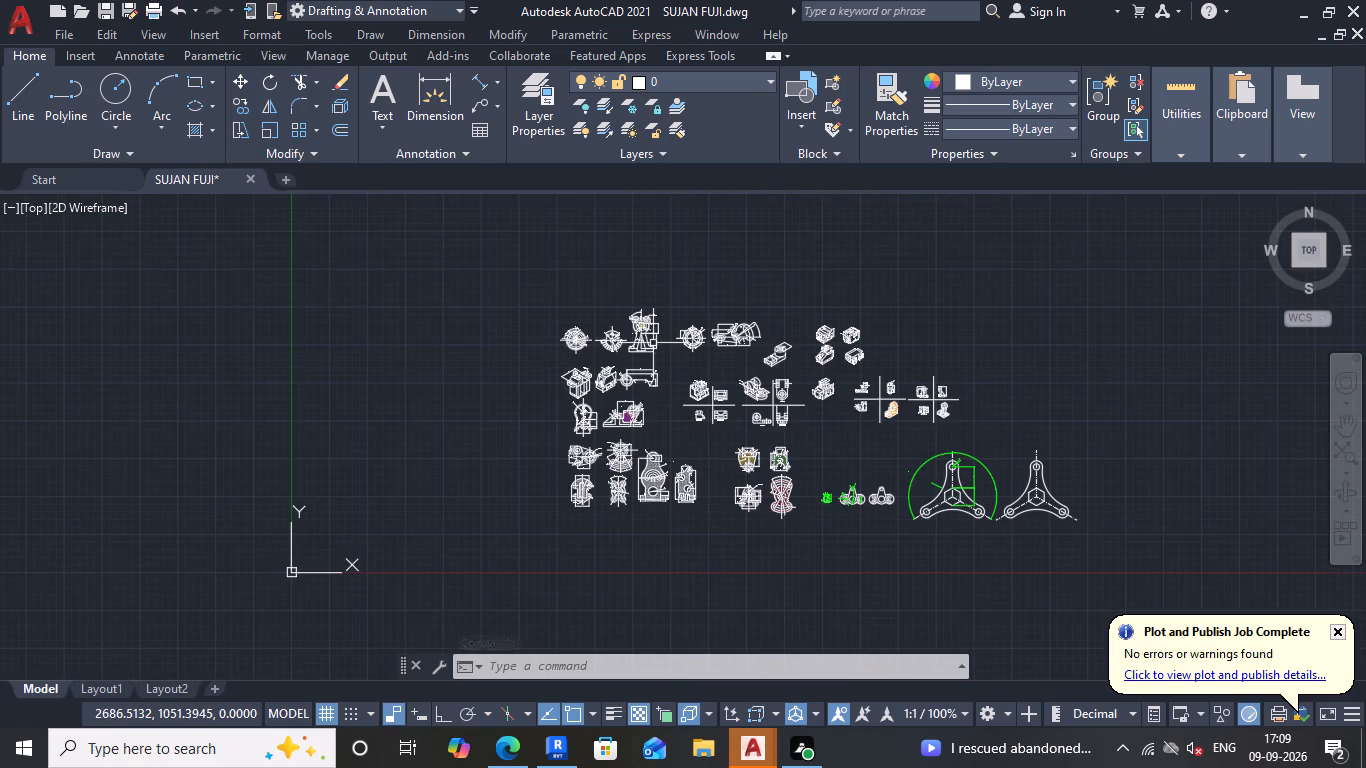
# Create a new blank drawing.
pyautogui.click(283, 183)
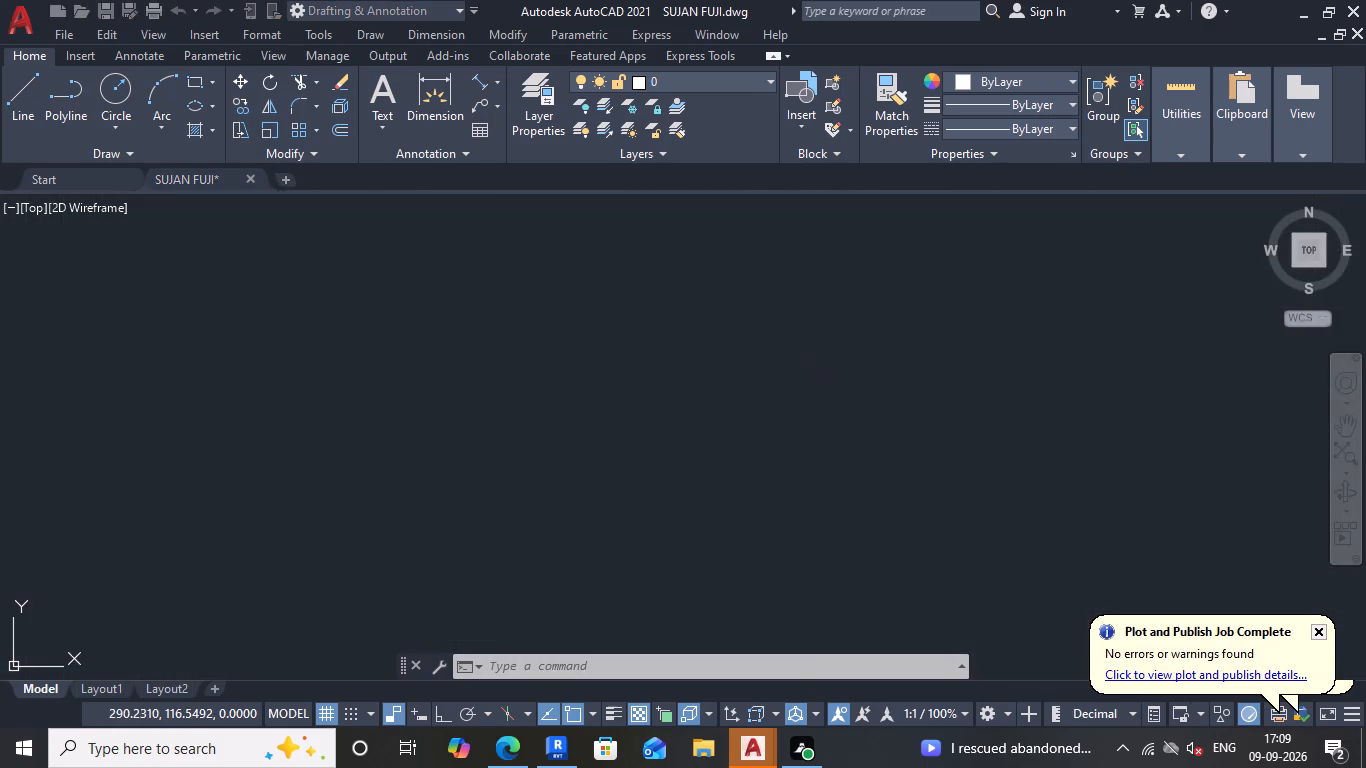
# Set the length precision of the drawing units to 0, keeping the decimal type and millimetres.
pyautogui.moveTo(850, 356); pyautogui.dragTo(632, 390, button='middle')
pyautogui.scroll(-3, 614, 314)
pyautogui.scroll(-1, 678, 373)
pyautogui.scroll(1, 678, 372)
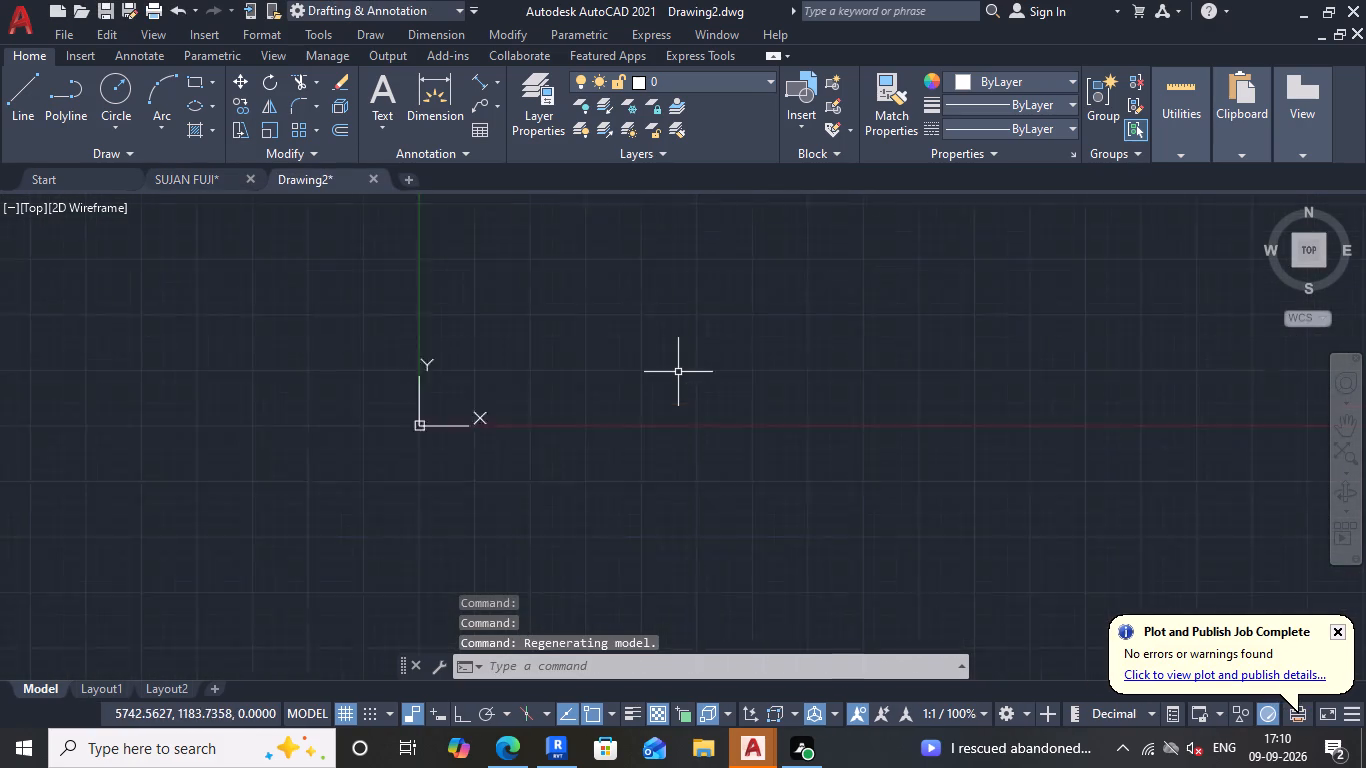
pyautogui.scroll(1, 678, 372)
pyautogui.write('unt')
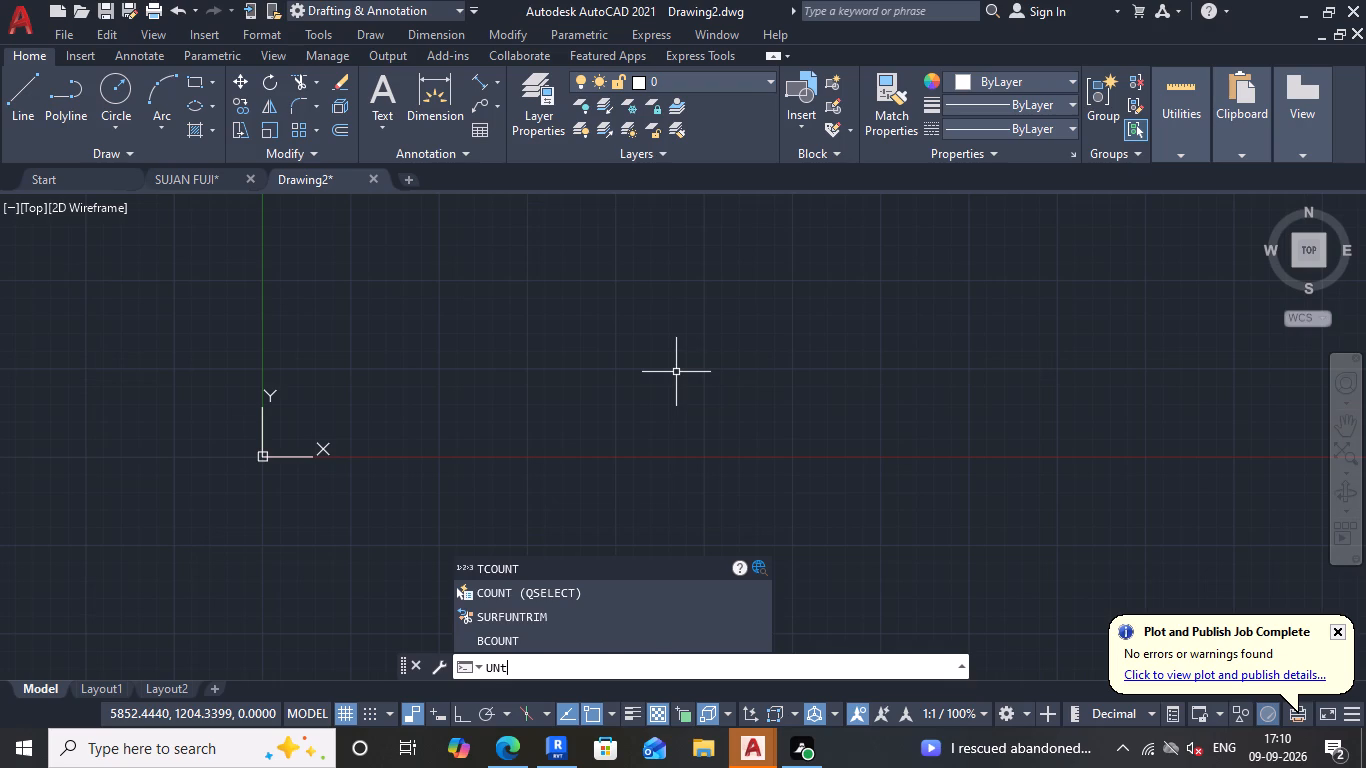
pyautogui.press('BackSpace')
pyautogui.press('BackSpace')
pyautogui.press('BackSpace')
pyautogui.write('un')
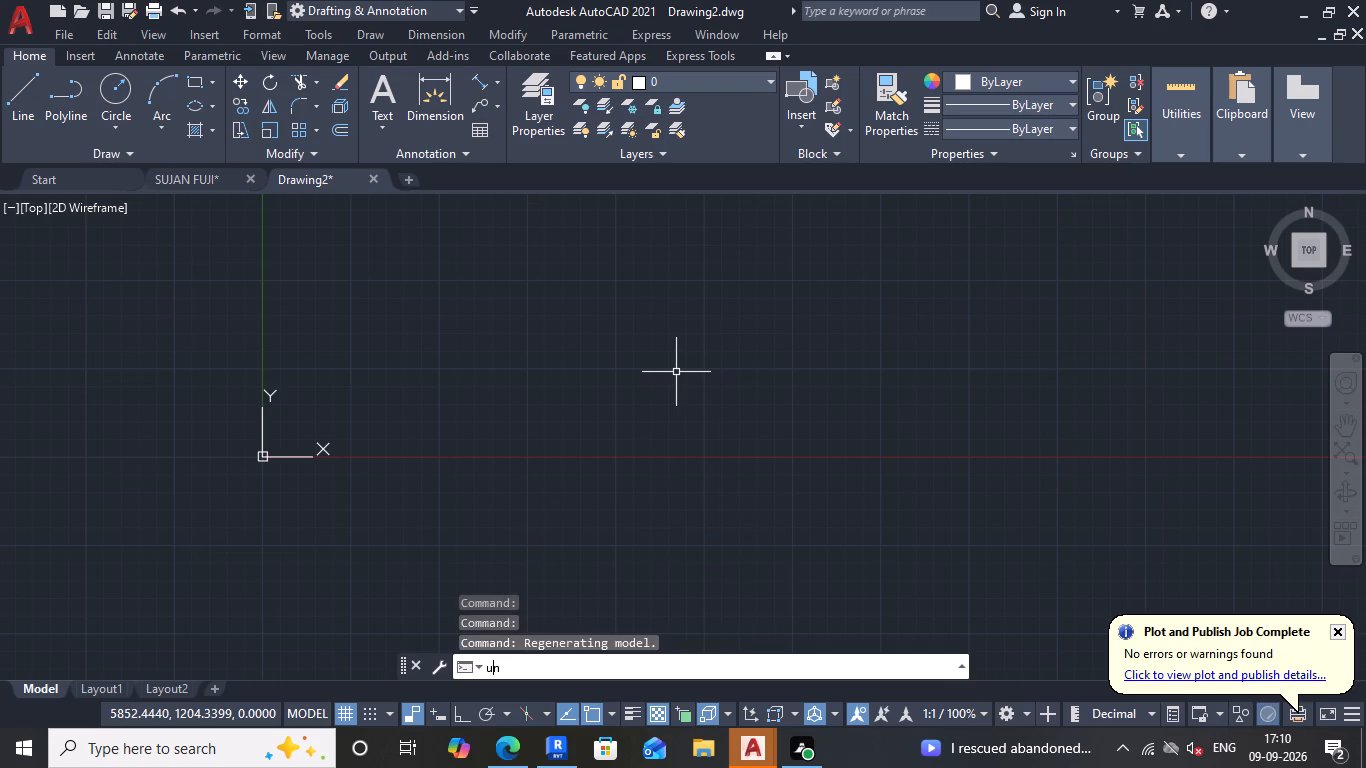
pyautogui.press('Return')
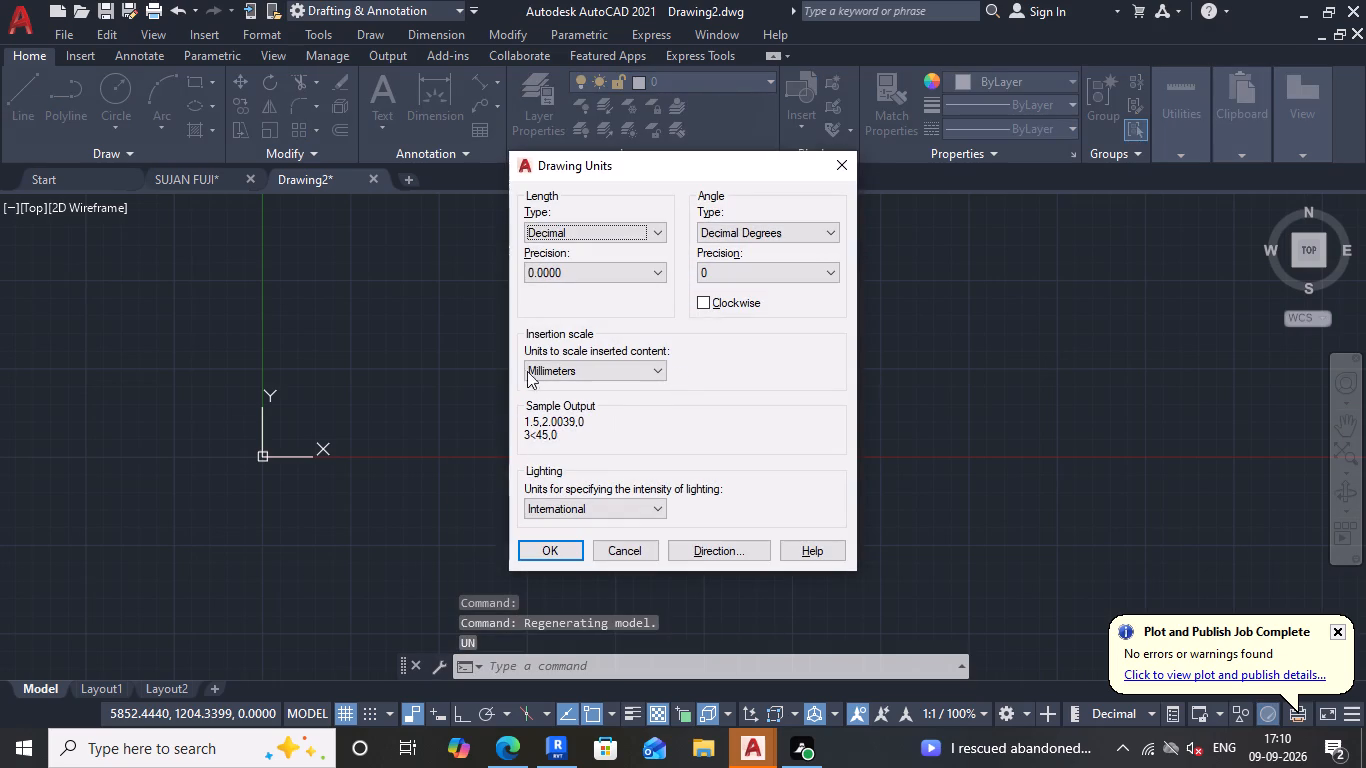
pyautogui.click(579, 277)
pyautogui.click(551, 296)
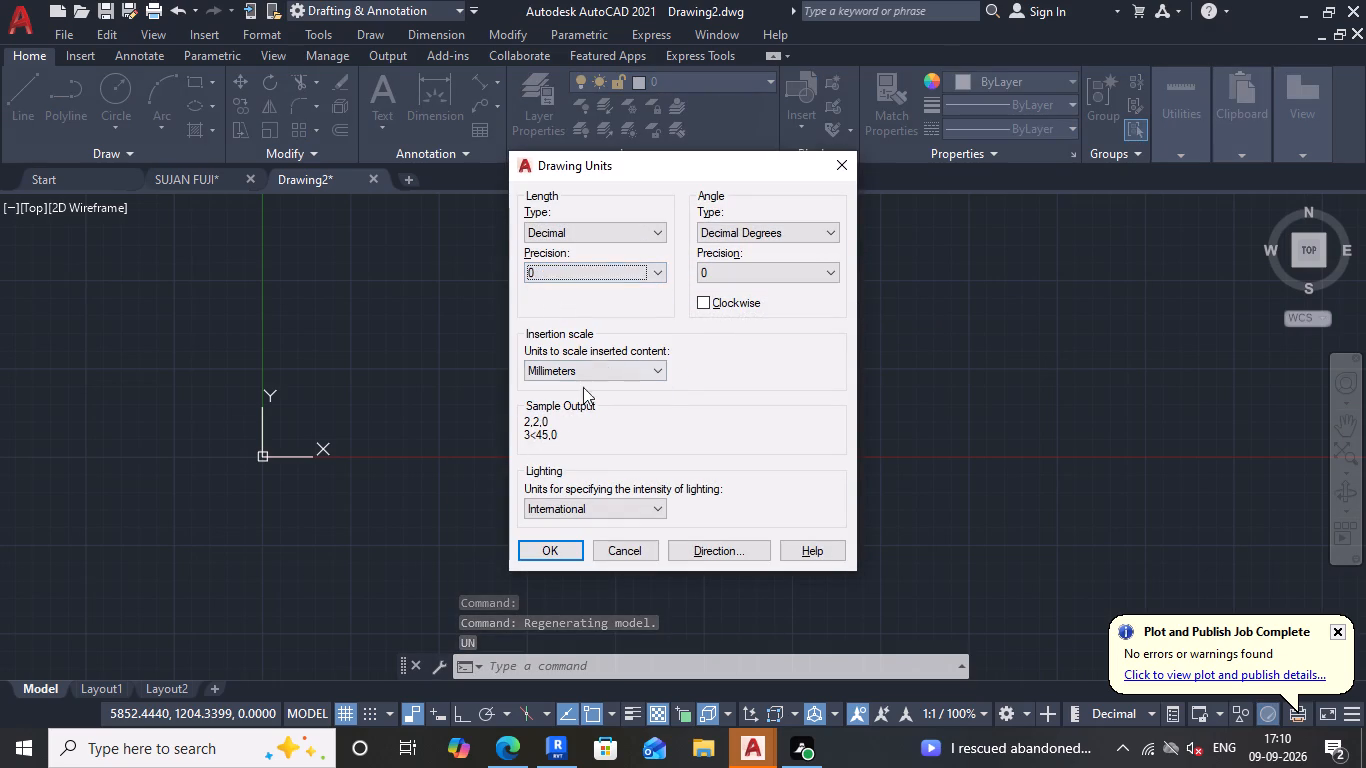
pyautogui.click(548, 549)
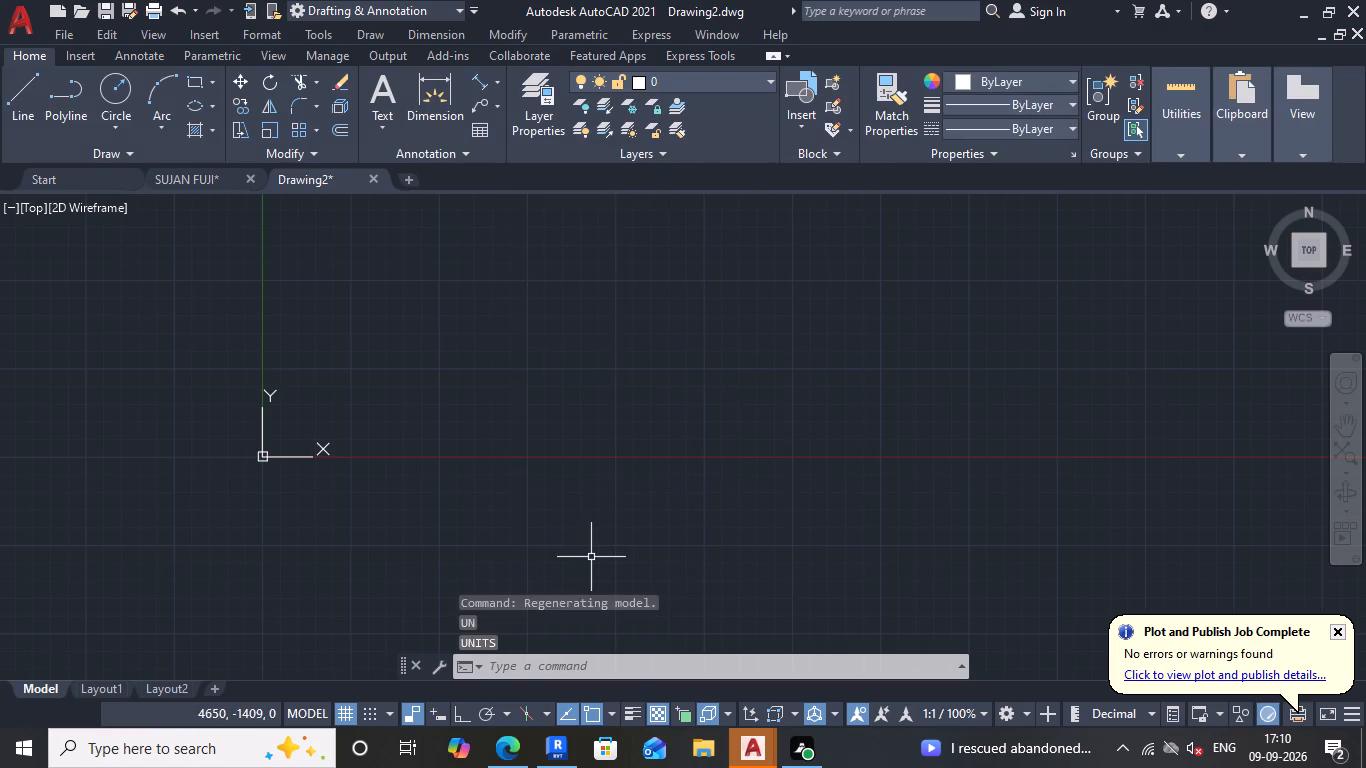
# Turn on isometric drafting with the top isoplane.
pyautogui.scroll(-3, 592, 557)
pyautogui.moveTo(600, 475); pyautogui.dragTo(457, 457, button='middle')
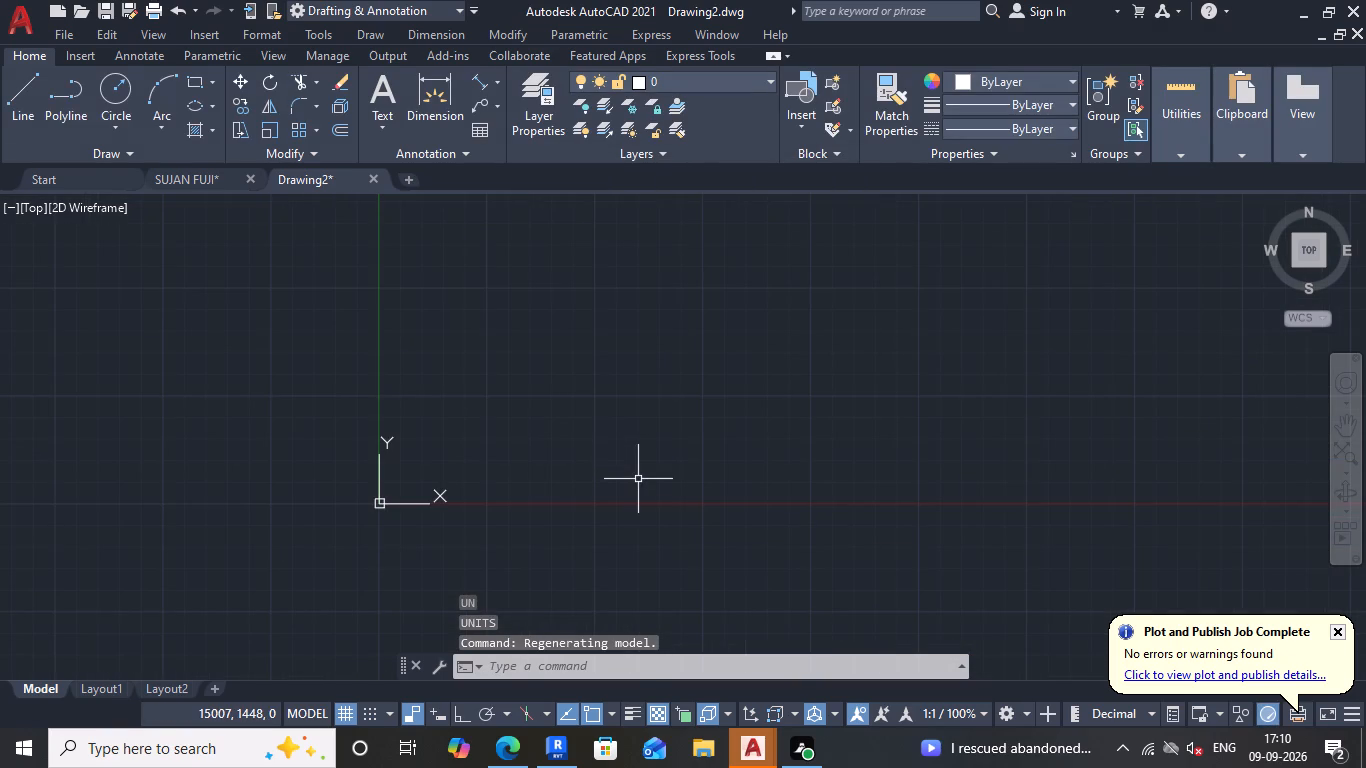
pyautogui.press('i')
pyautogui.write('sodra')
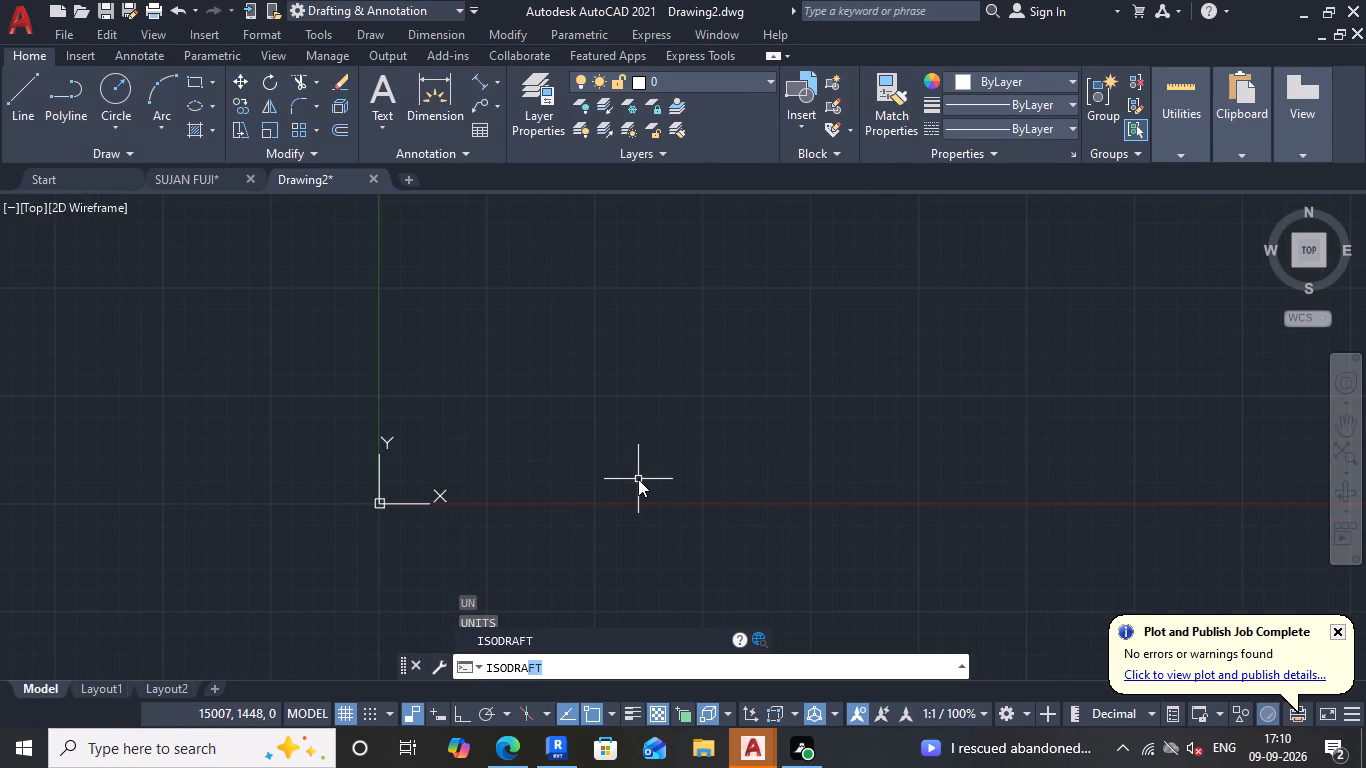
pyautogui.press('Return')
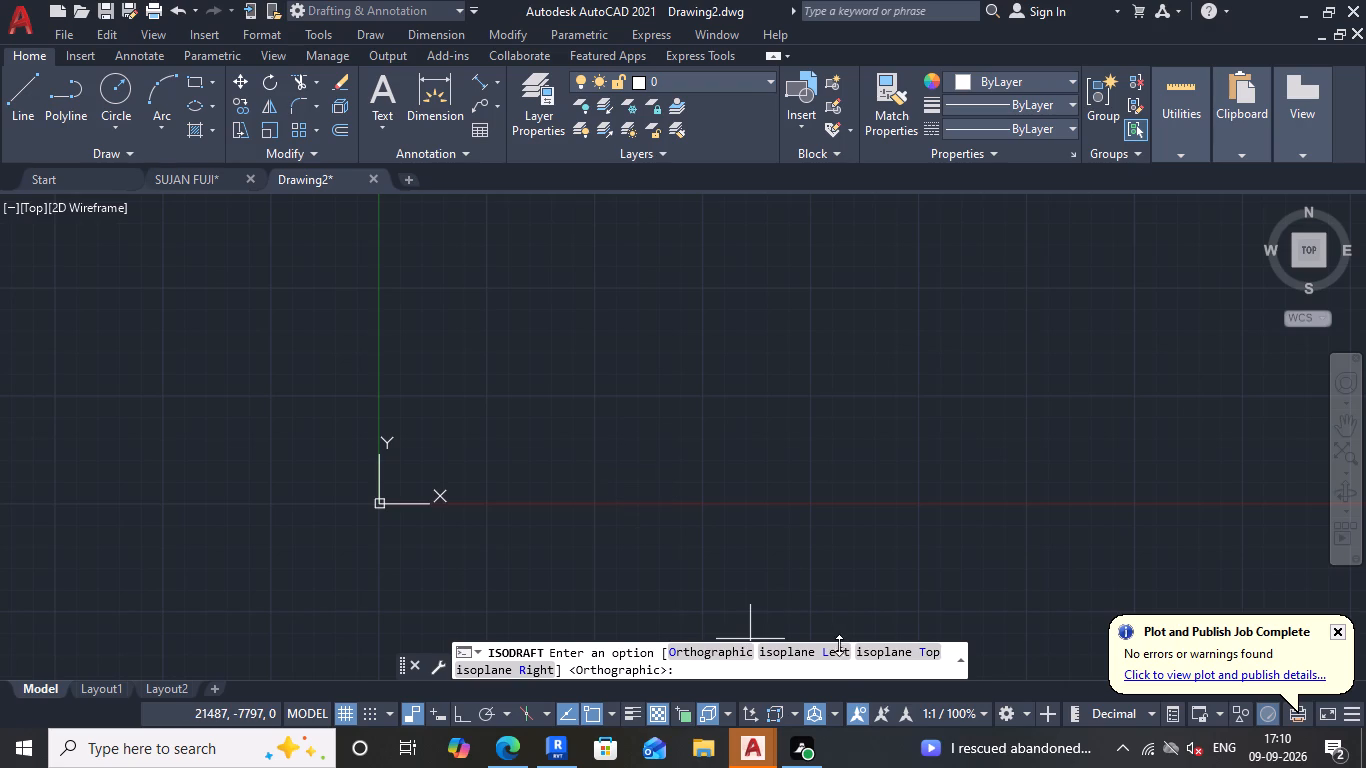
pyautogui.click(864, 655)
# Begin a line in open space, turning ortho mode on and switching to the right isoplane.
pyautogui.scroll(-4, 723, 498)
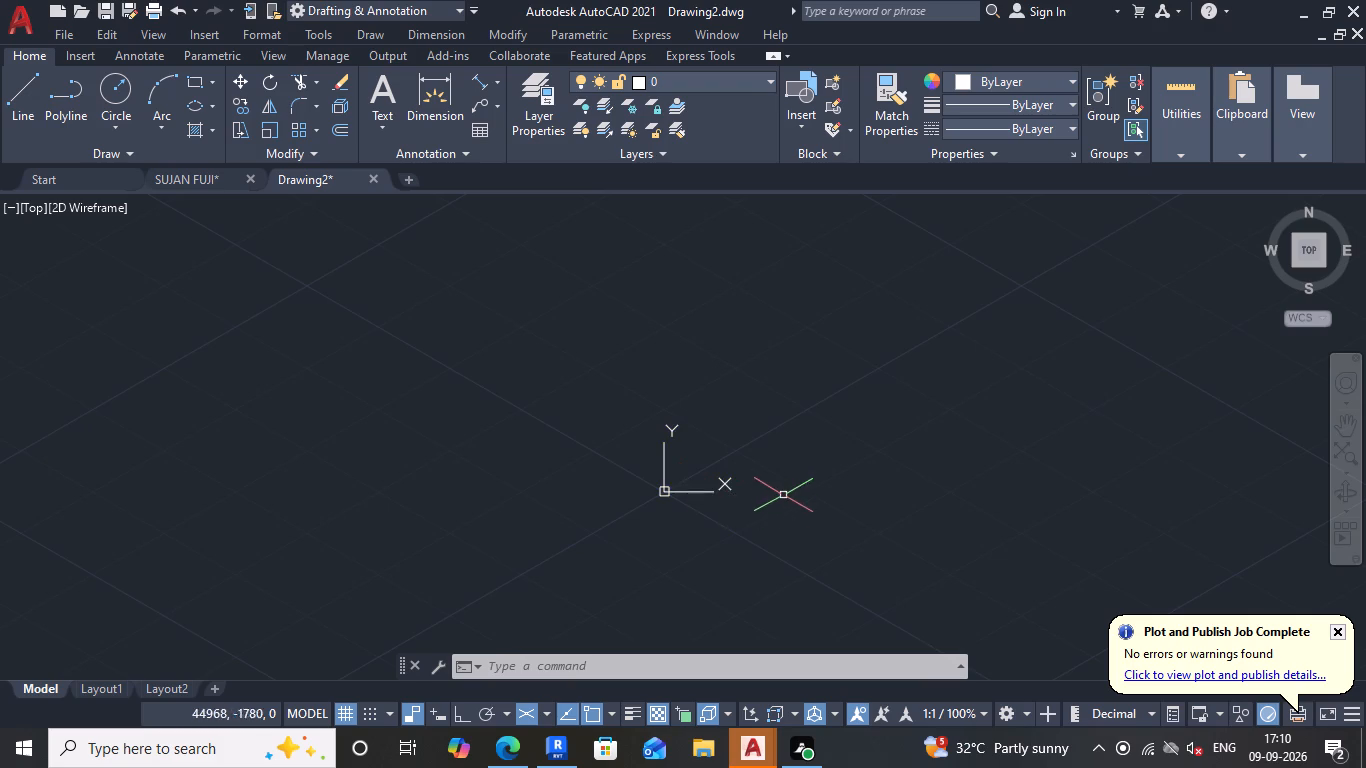
pyautogui.scroll(-2, 802, 457)
pyautogui.moveTo(876, 398); pyautogui.dragTo(572, 482, button='middle')
pyautogui.scroll(-1, 566, 477)
pyautogui.click(39, 92)
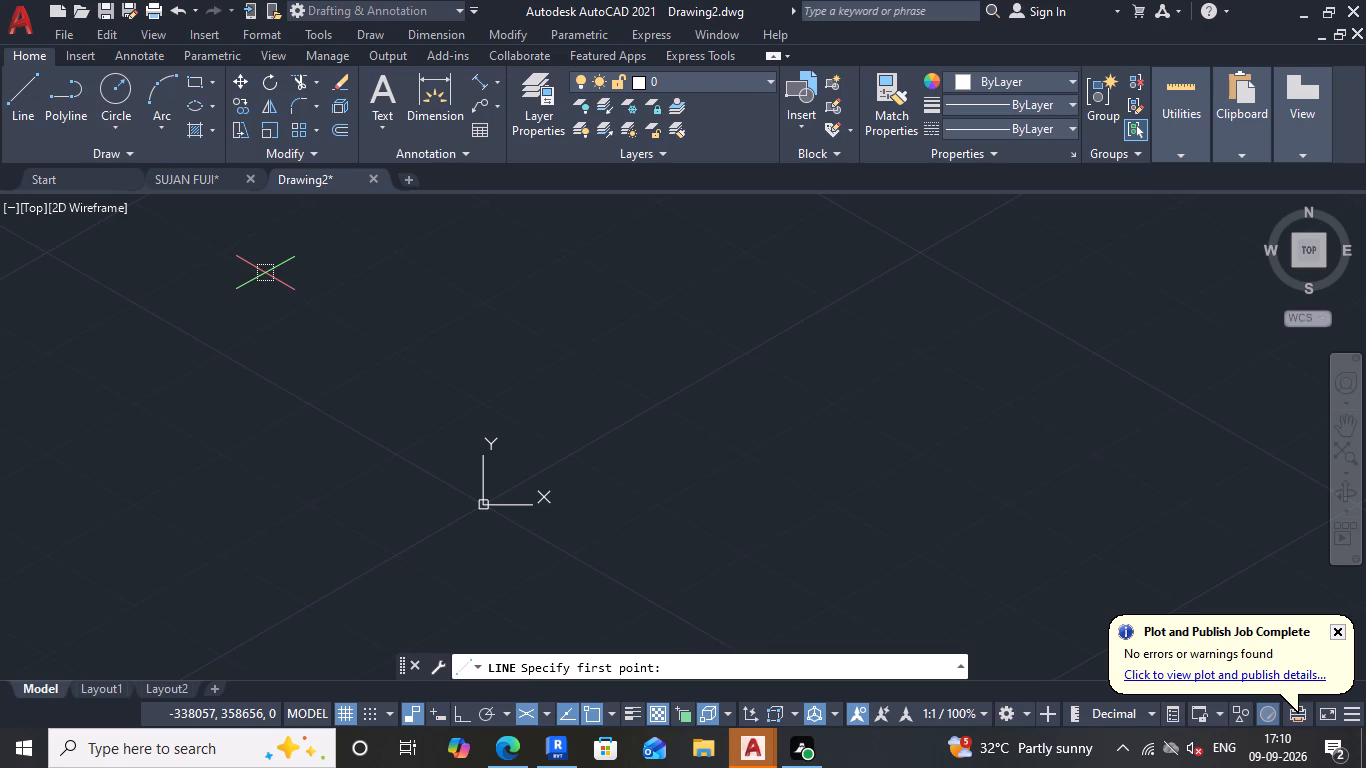
pyautogui.click(18, 94)
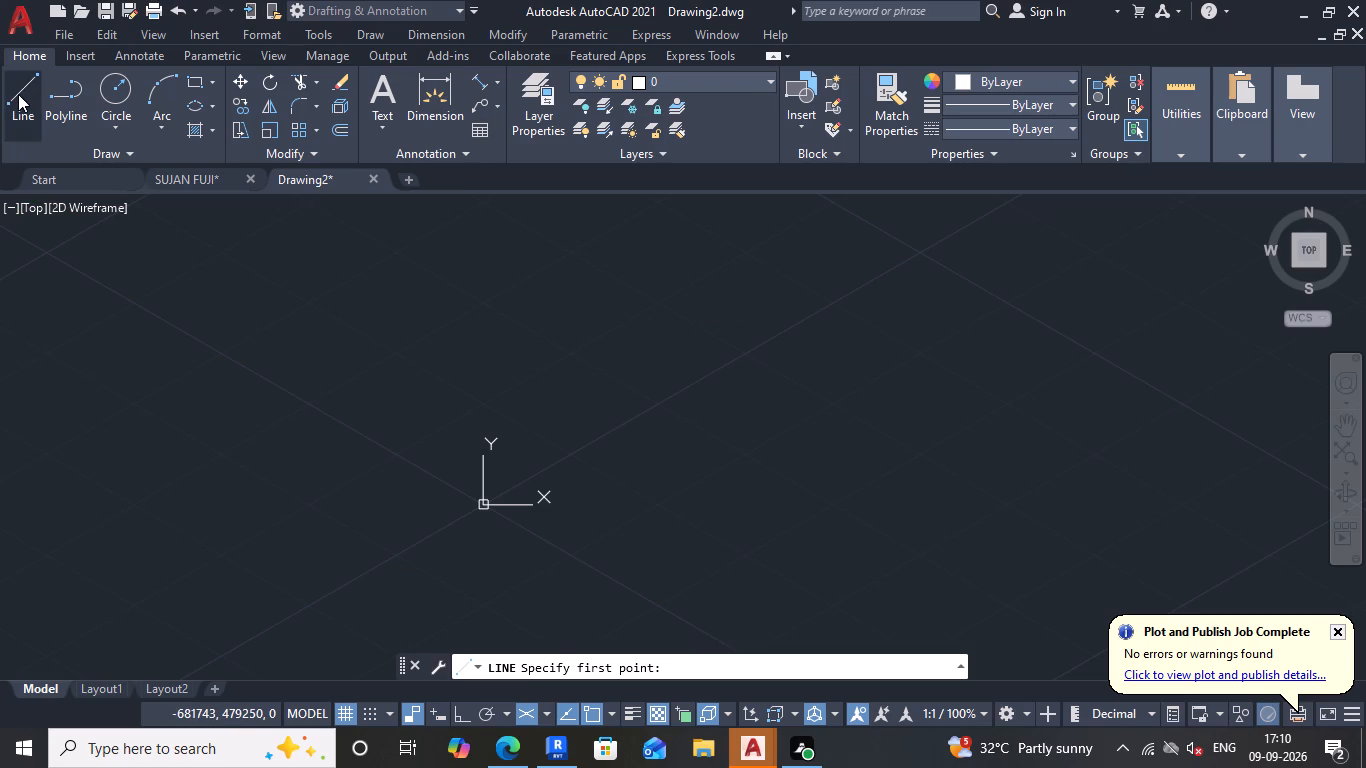
pyautogui.click(686, 485)
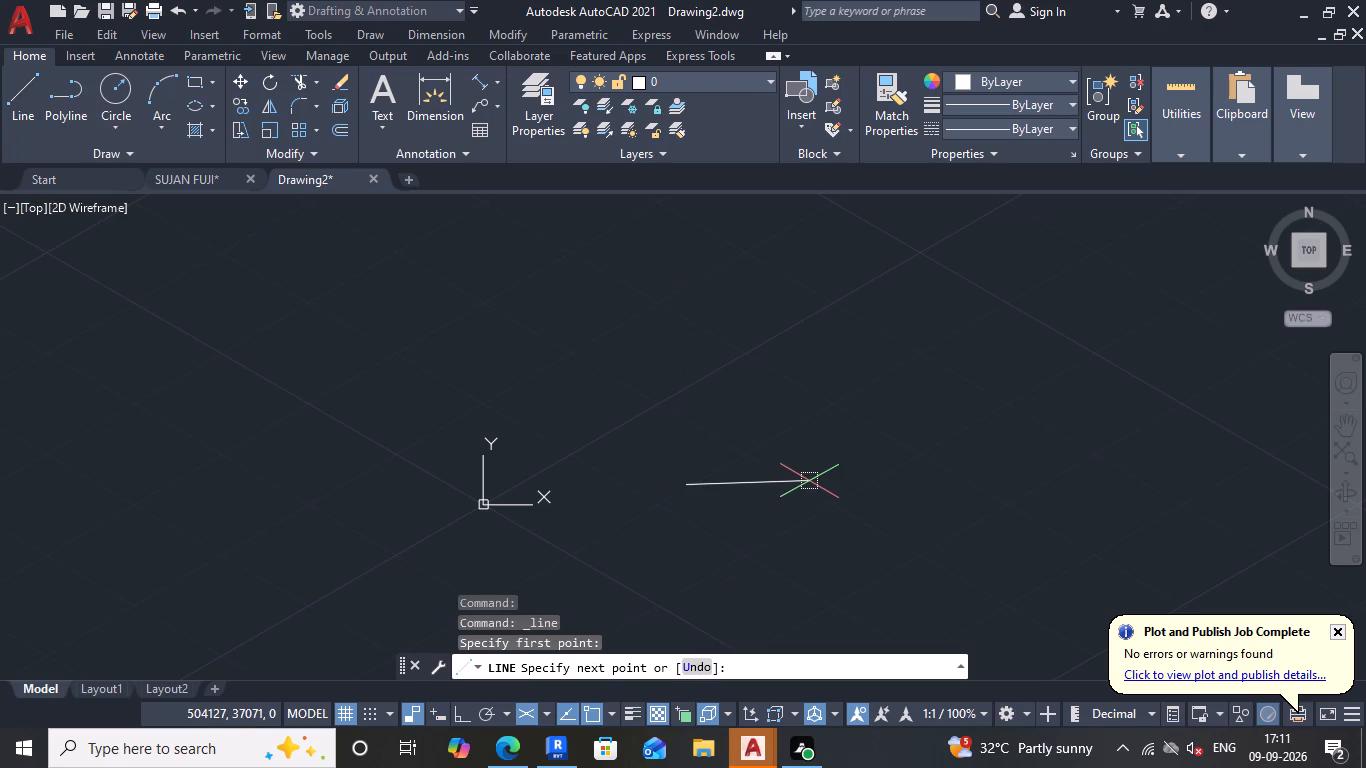
pyautogui.press('F8')
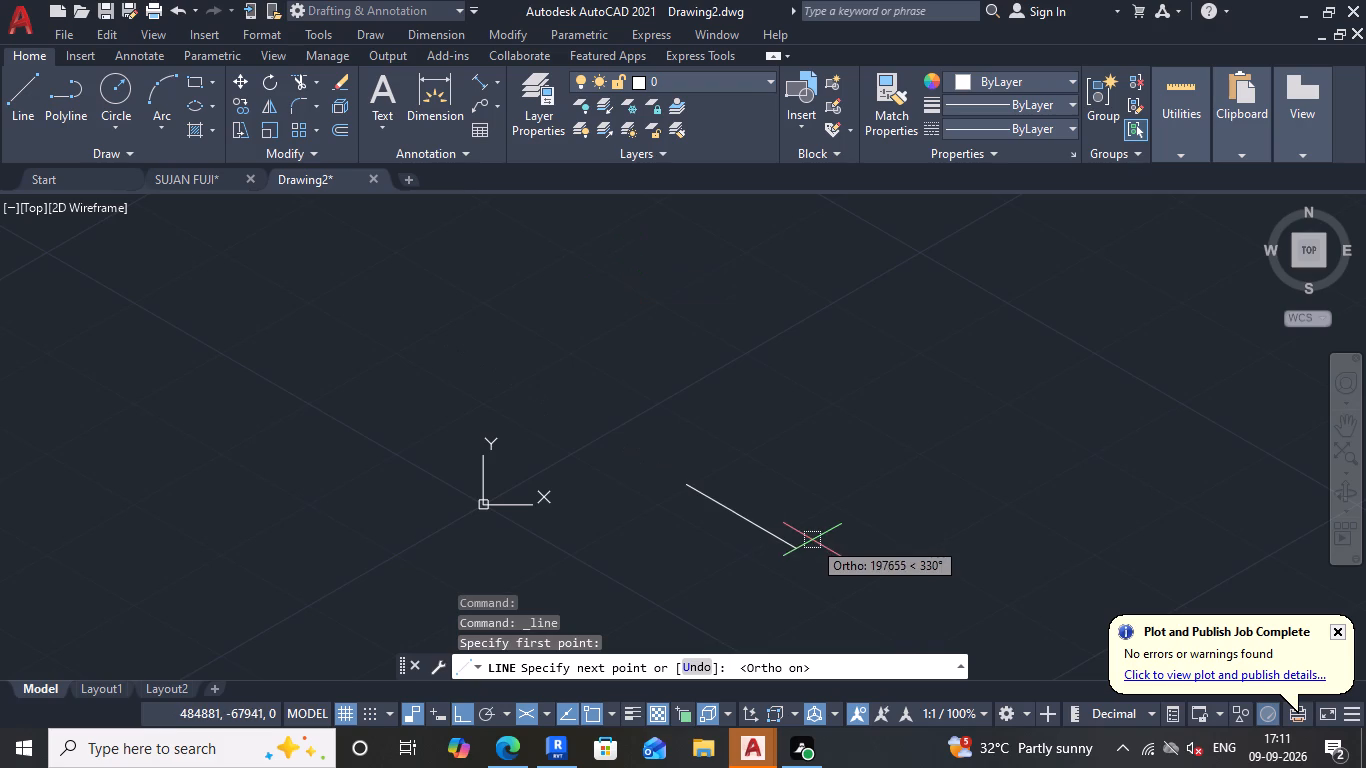
pyautogui.press('F5')
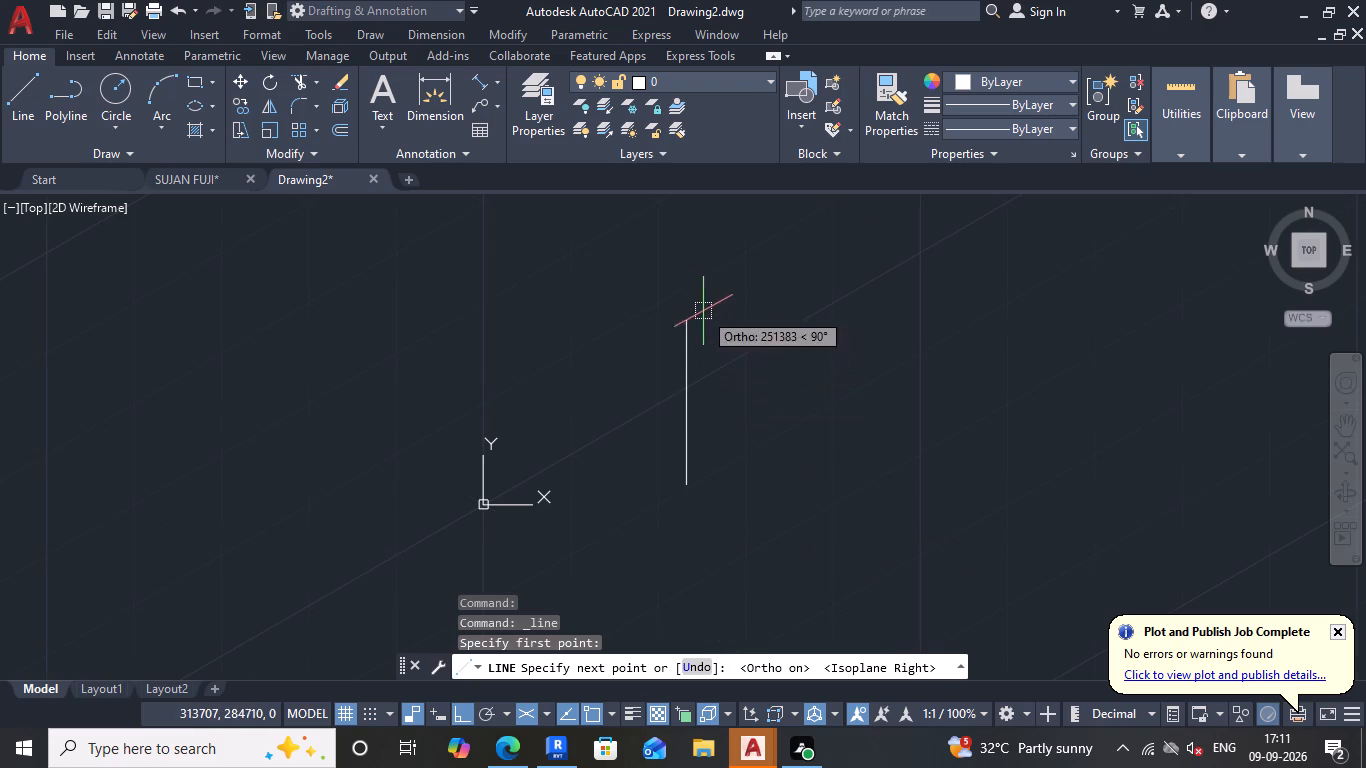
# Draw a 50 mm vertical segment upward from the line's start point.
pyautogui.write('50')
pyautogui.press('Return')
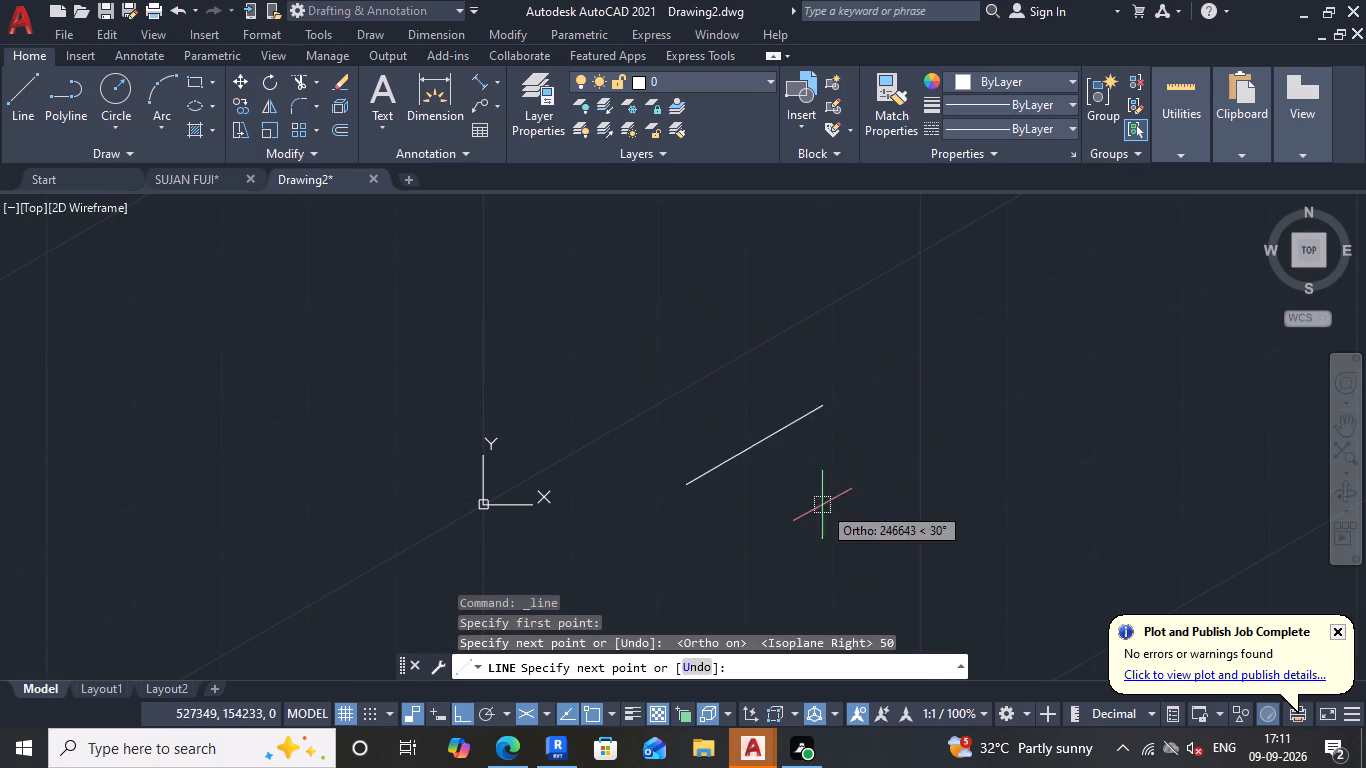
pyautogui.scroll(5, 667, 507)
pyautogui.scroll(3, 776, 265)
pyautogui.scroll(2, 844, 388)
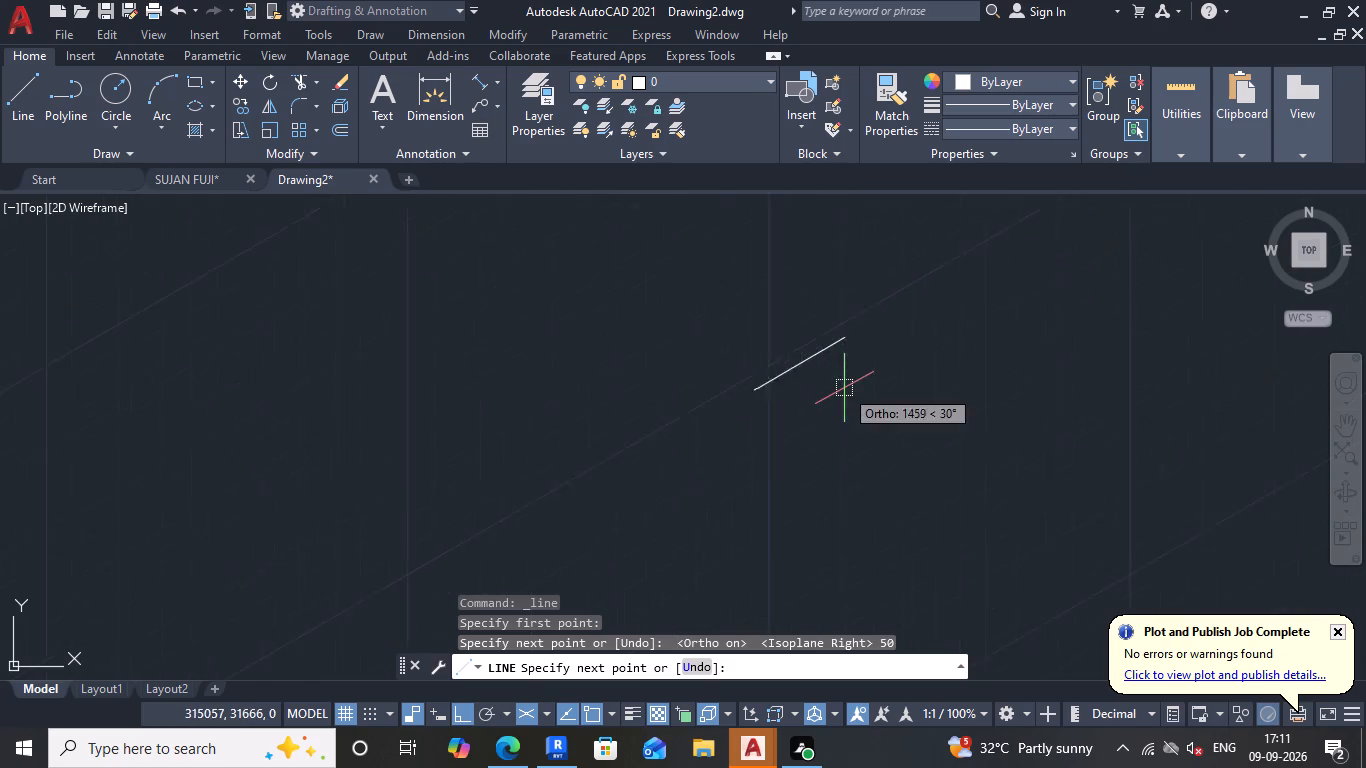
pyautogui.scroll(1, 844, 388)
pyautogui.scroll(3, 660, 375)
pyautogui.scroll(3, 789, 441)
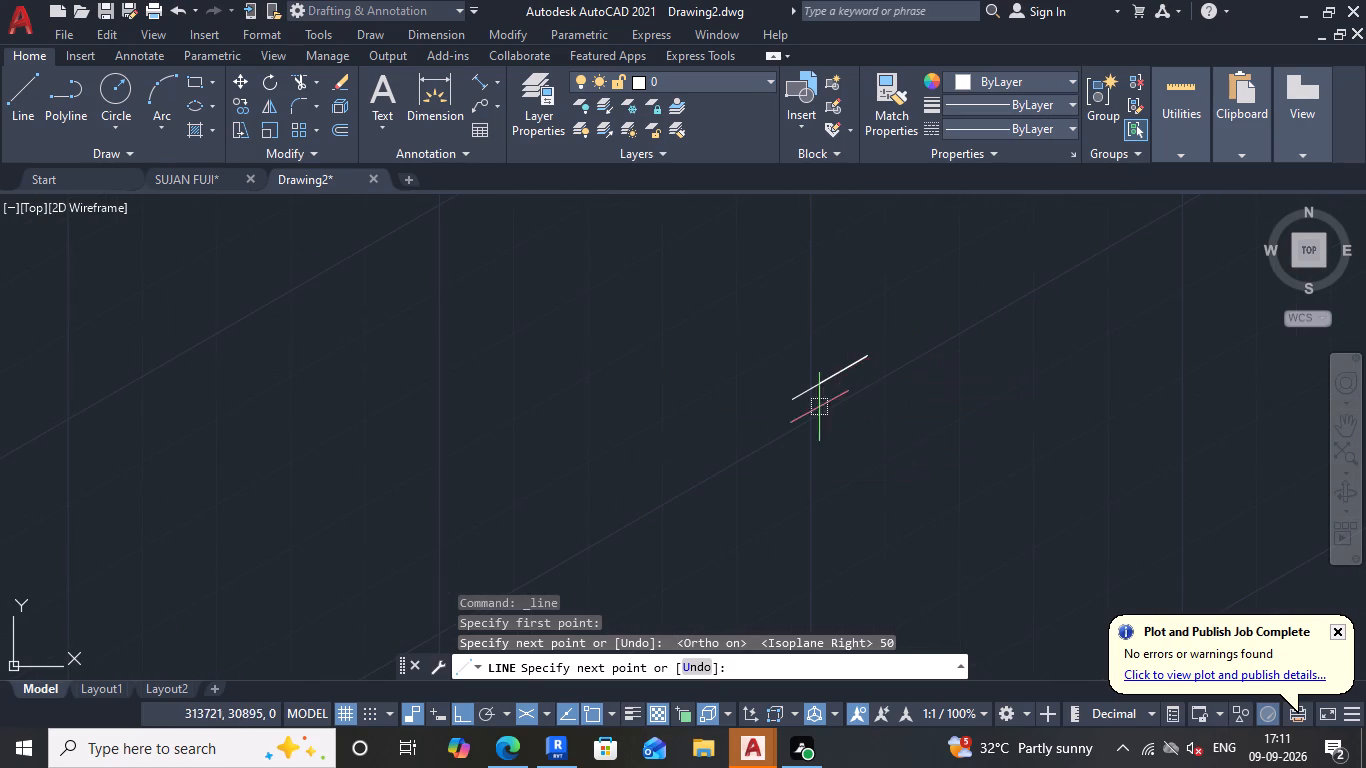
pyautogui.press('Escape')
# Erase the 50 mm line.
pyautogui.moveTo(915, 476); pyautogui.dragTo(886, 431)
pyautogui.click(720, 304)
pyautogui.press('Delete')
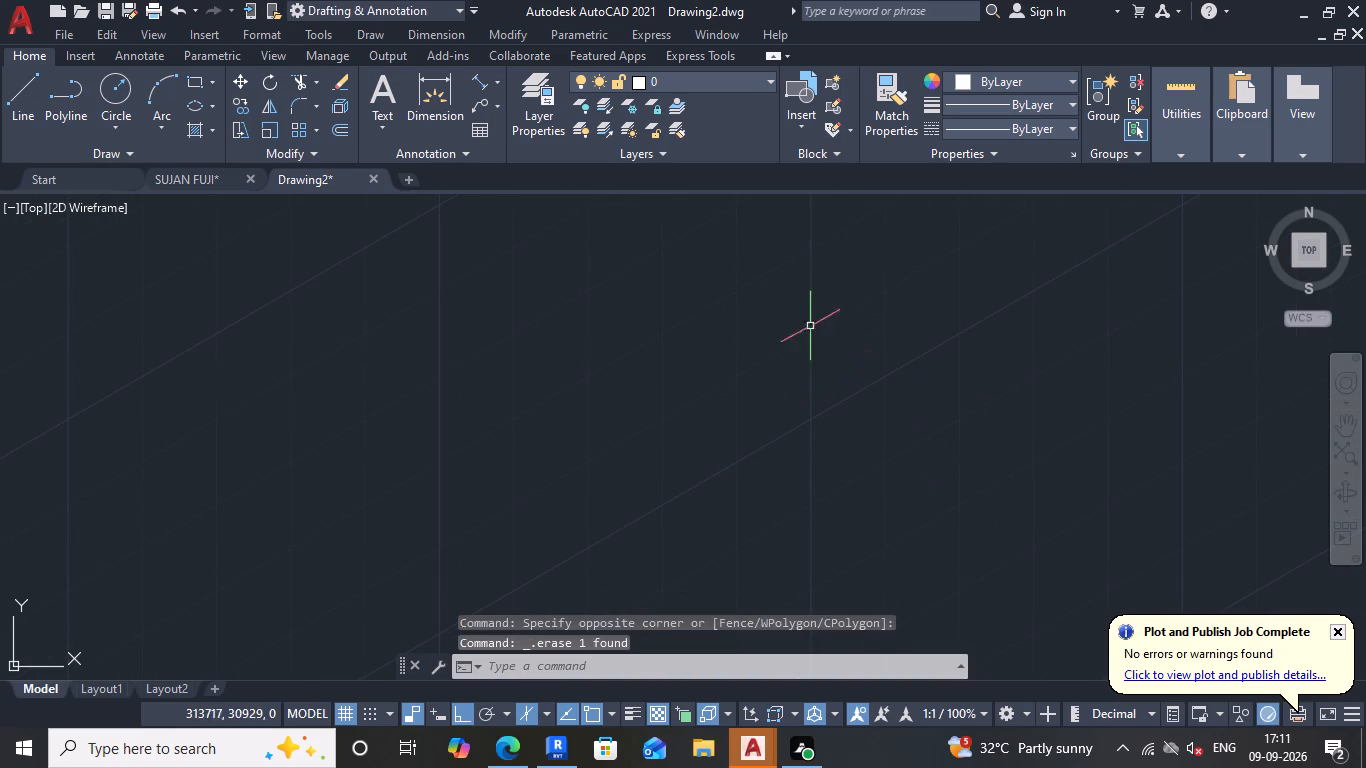
# Draw a 50 mm vertical line upward, continued by a 12 mm segment rising along the 30° isometric axis.
pyautogui.click(40, 102)
pyautogui.click(556, 499)
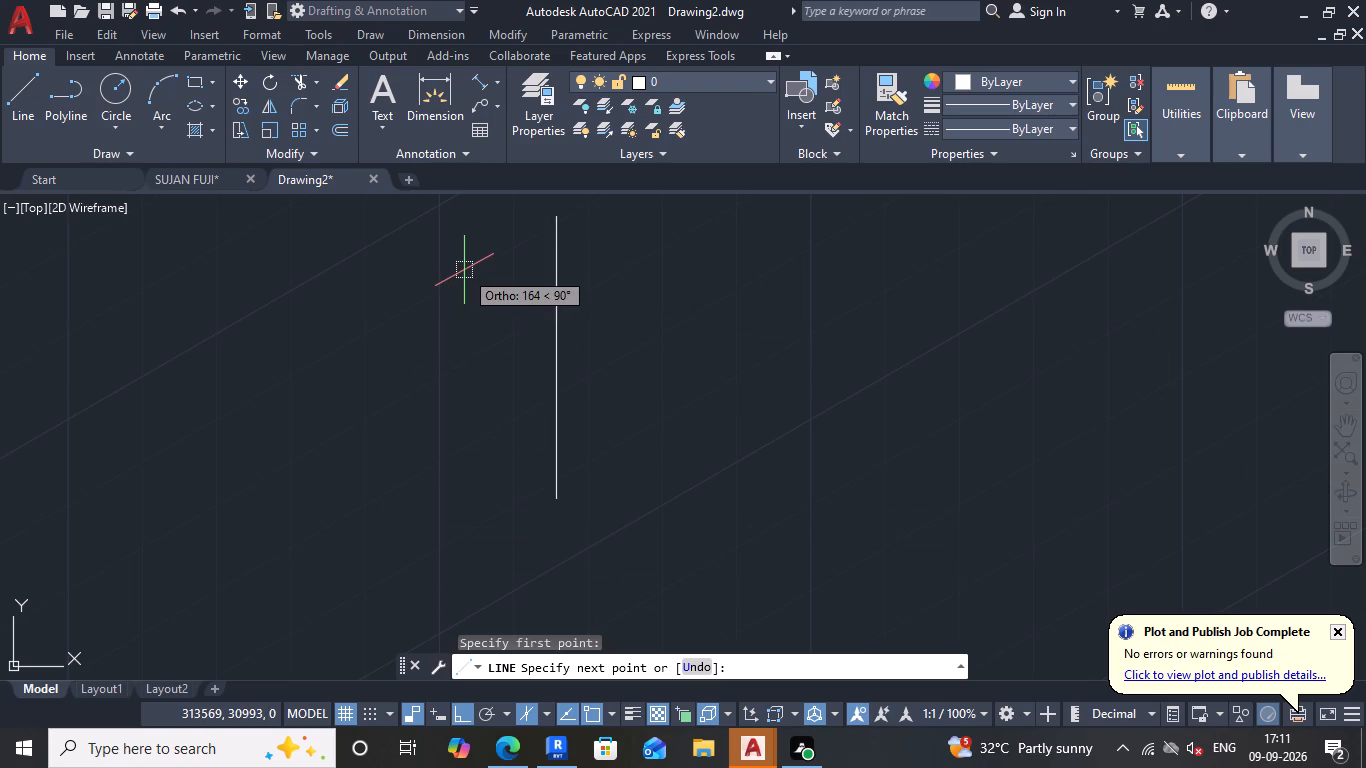
pyautogui.write('50')
pyautogui.press('Return')
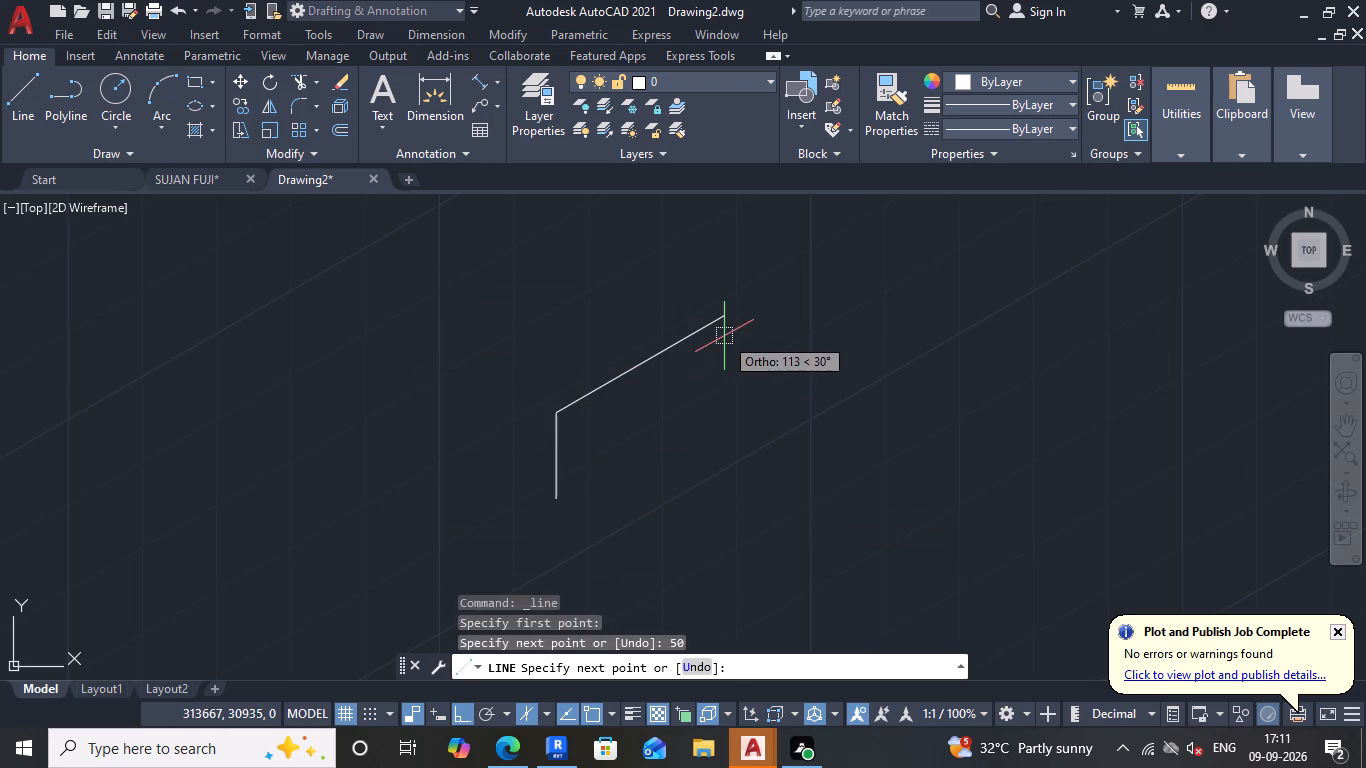
pyautogui.write('12')
pyautogui.press('Return')
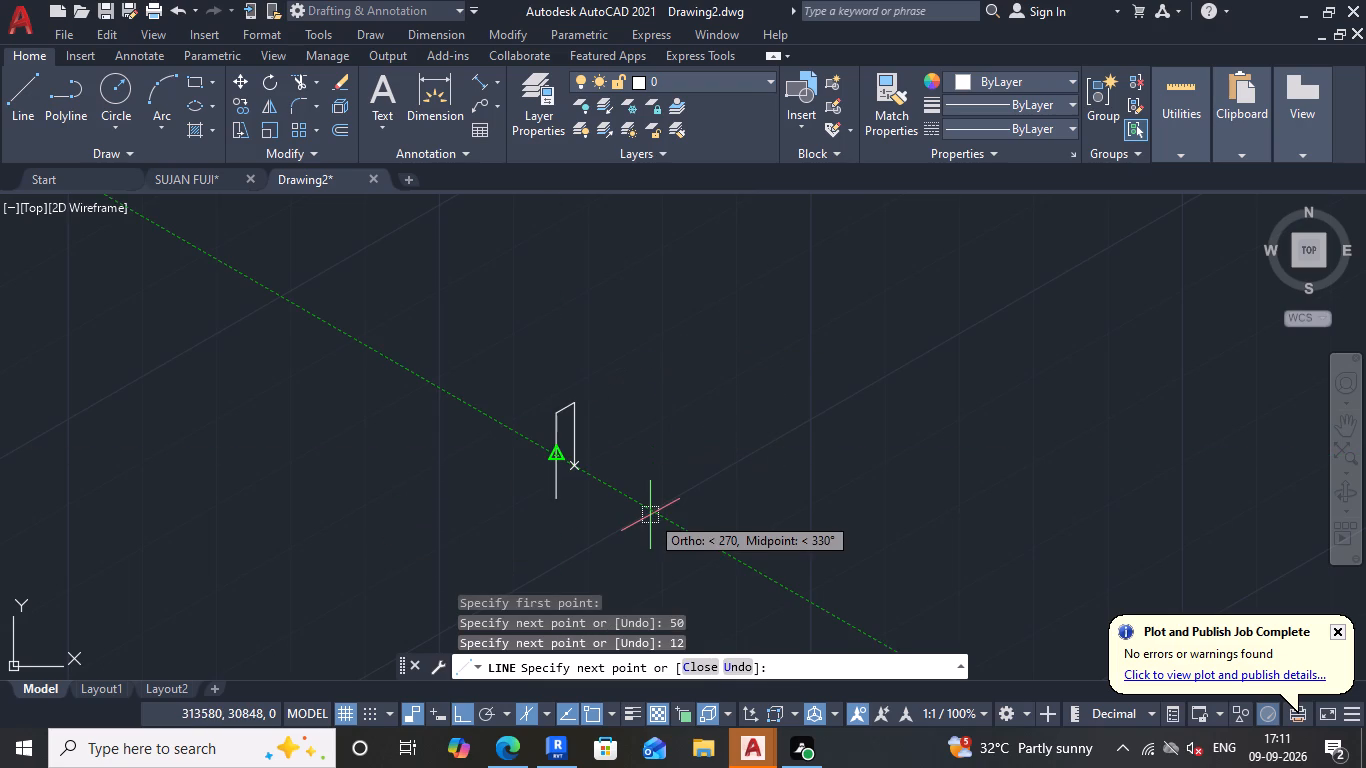
pyautogui.press('Escape')
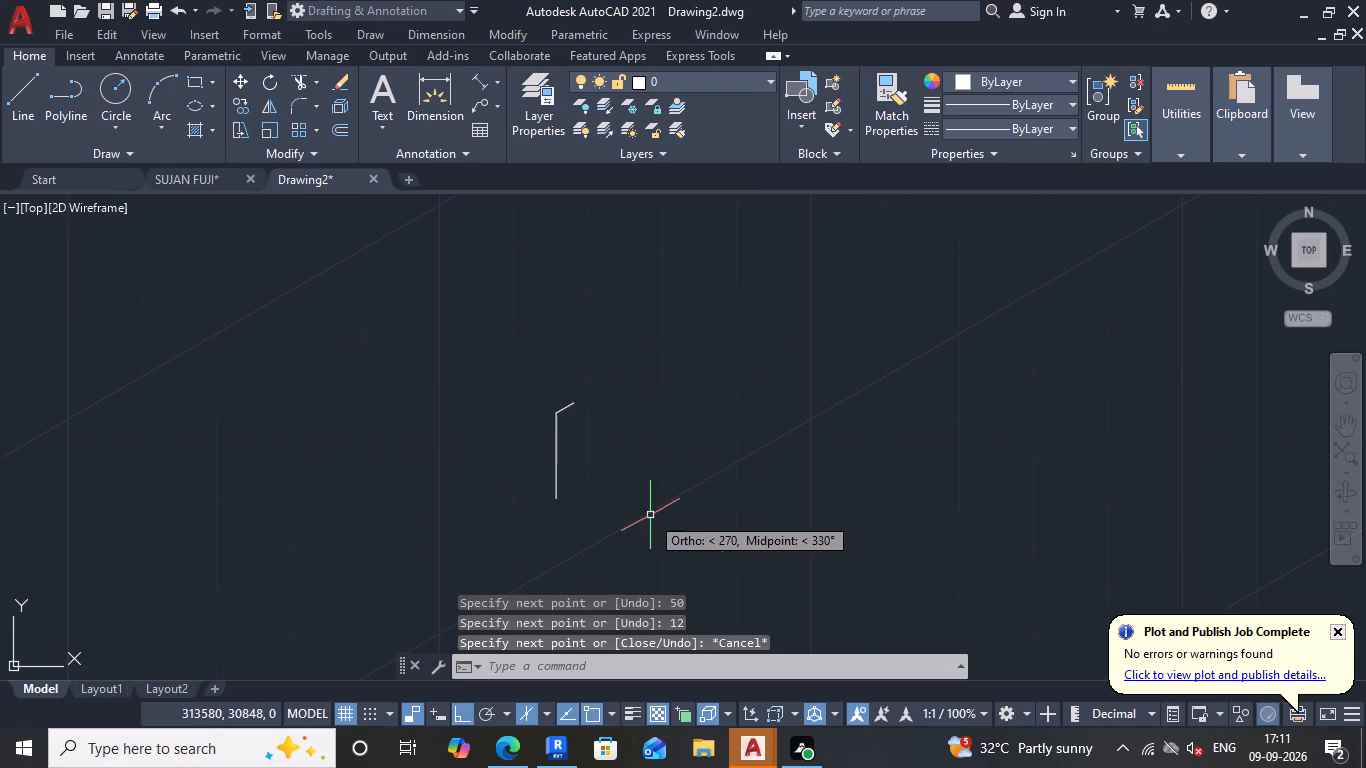
# From the vertical edge's lower end, draw connected segments: 12 mm along the 30° axis, 3 mm up, and 25 mm along the 30° axis.
pyautogui.scroll(1, 557, 498)
pyautogui.click(21, 103)
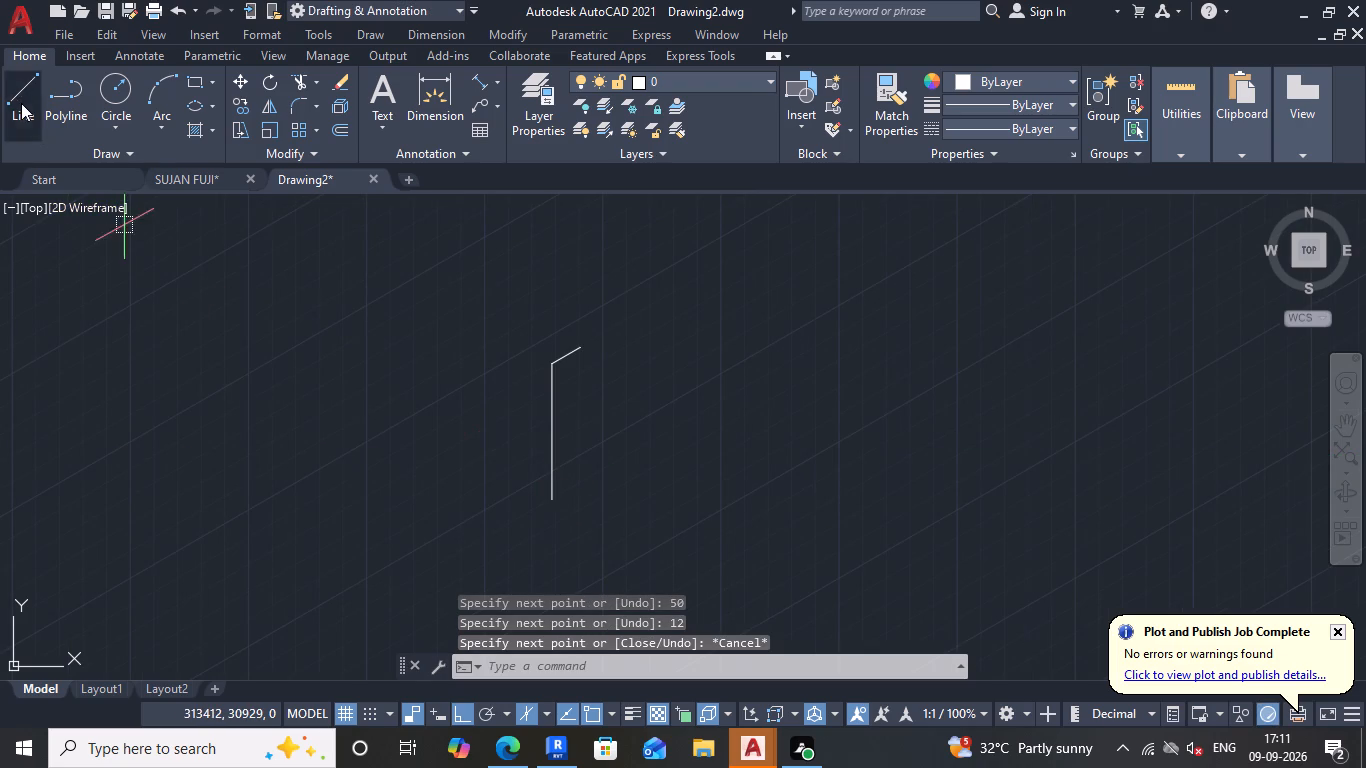
pyautogui.click(558, 500)
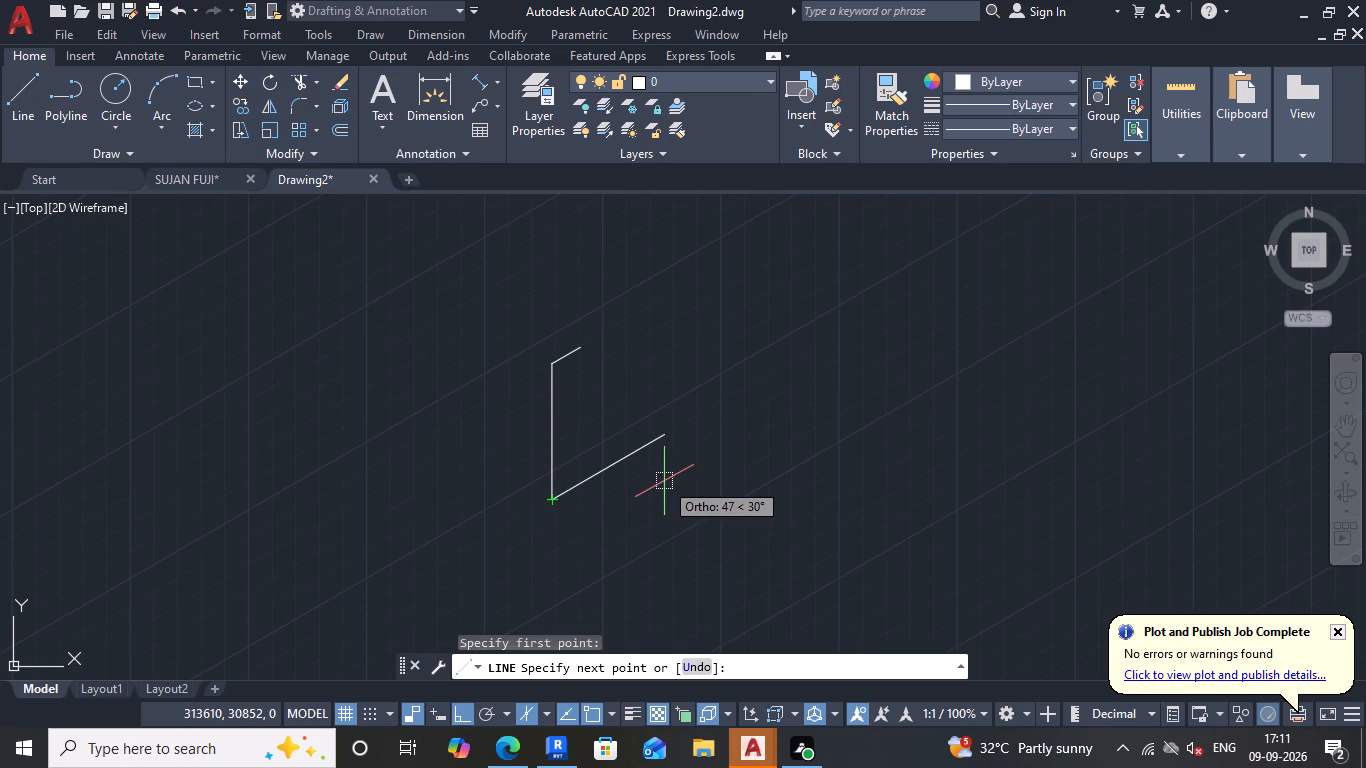
pyautogui.write('12')
pyautogui.press('Return')
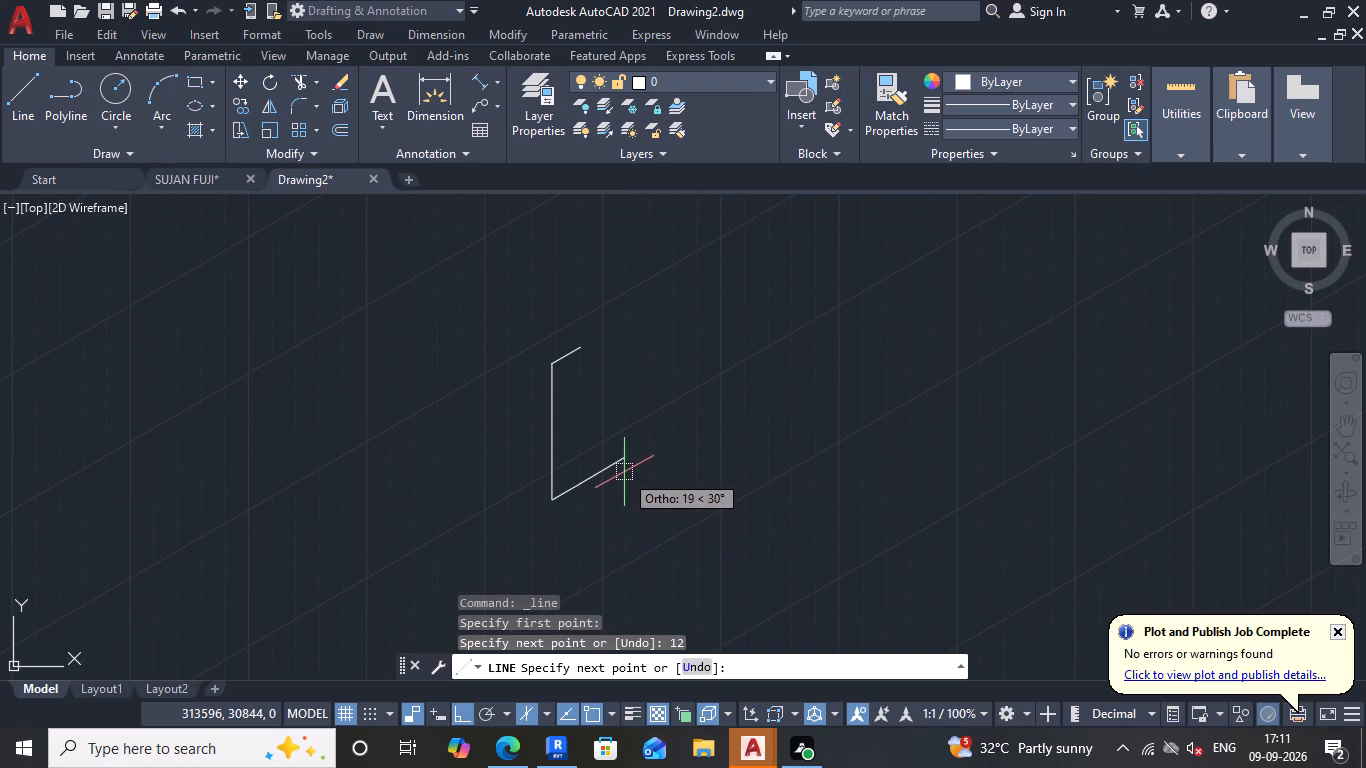
pyautogui.press('3')
pyautogui.press('Return')
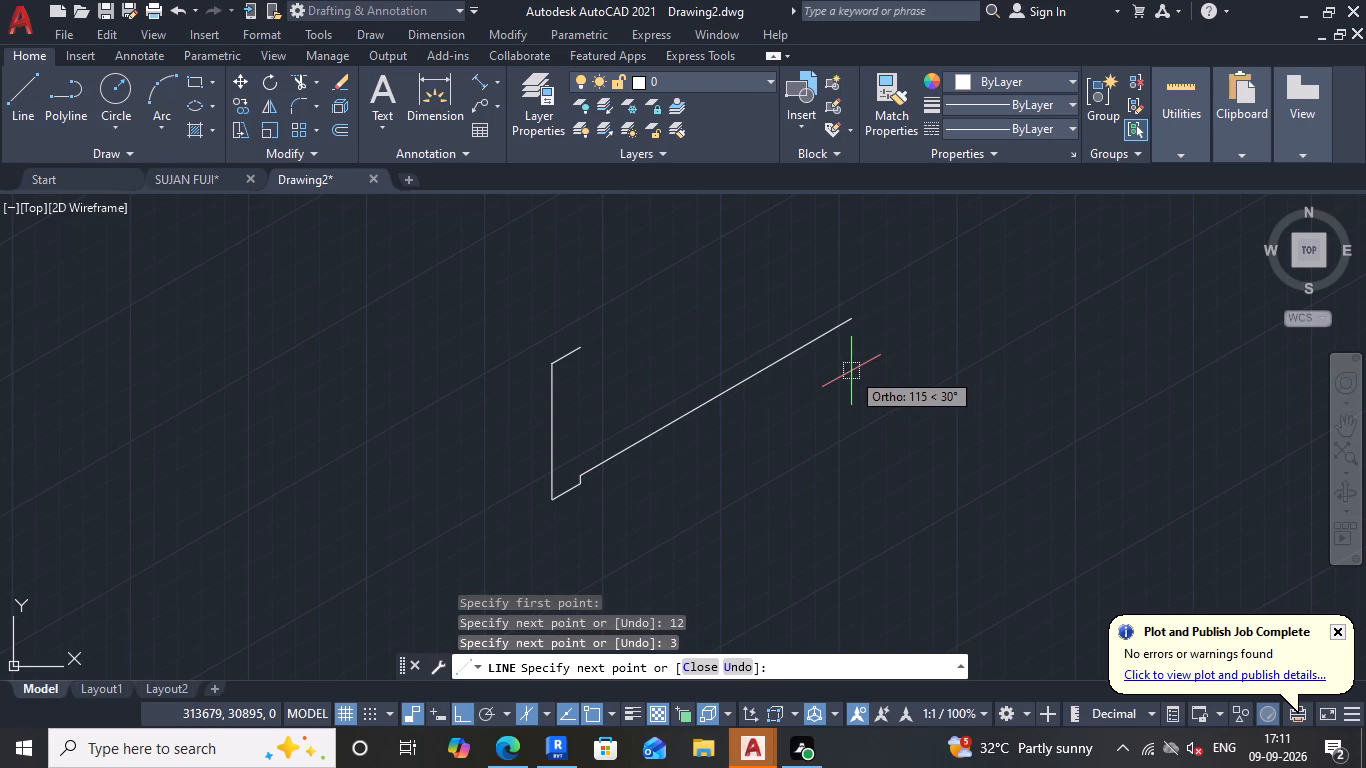
pyautogui.write('25')
pyautogui.press('Return')
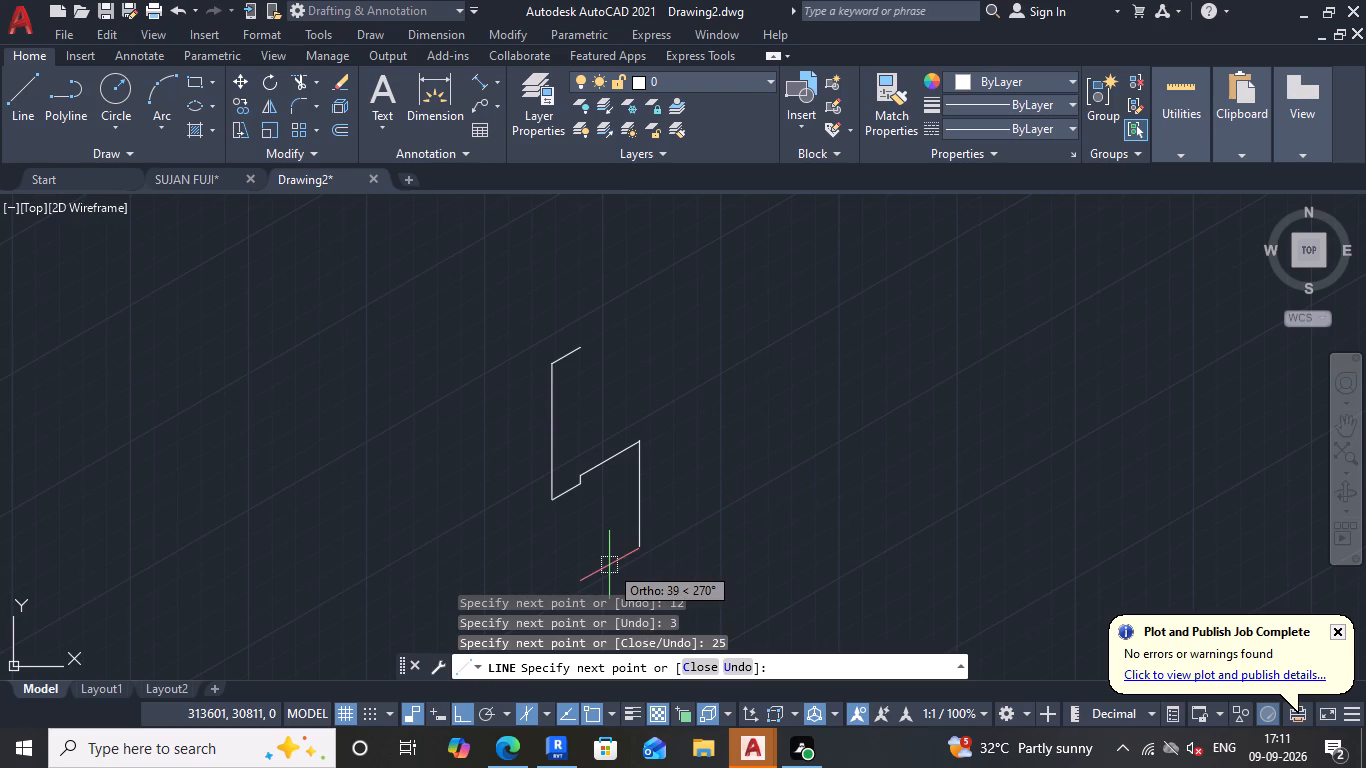
# Continue the lower outline with a 6 mm segment downward and a 13 mm segment along the 30° axis, ending the line there.
pyautogui.scroll(2, 609, 565)
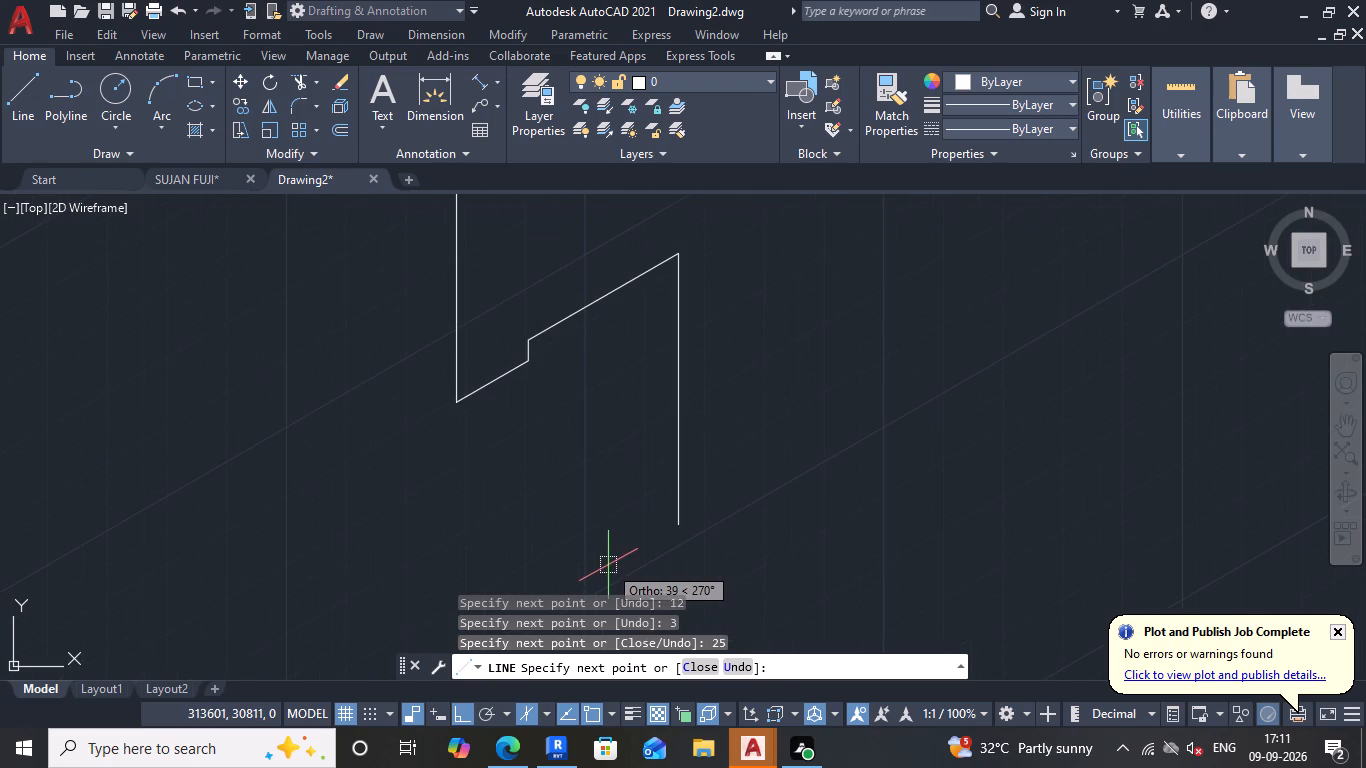
pyautogui.press('6')
pyautogui.press('Return')
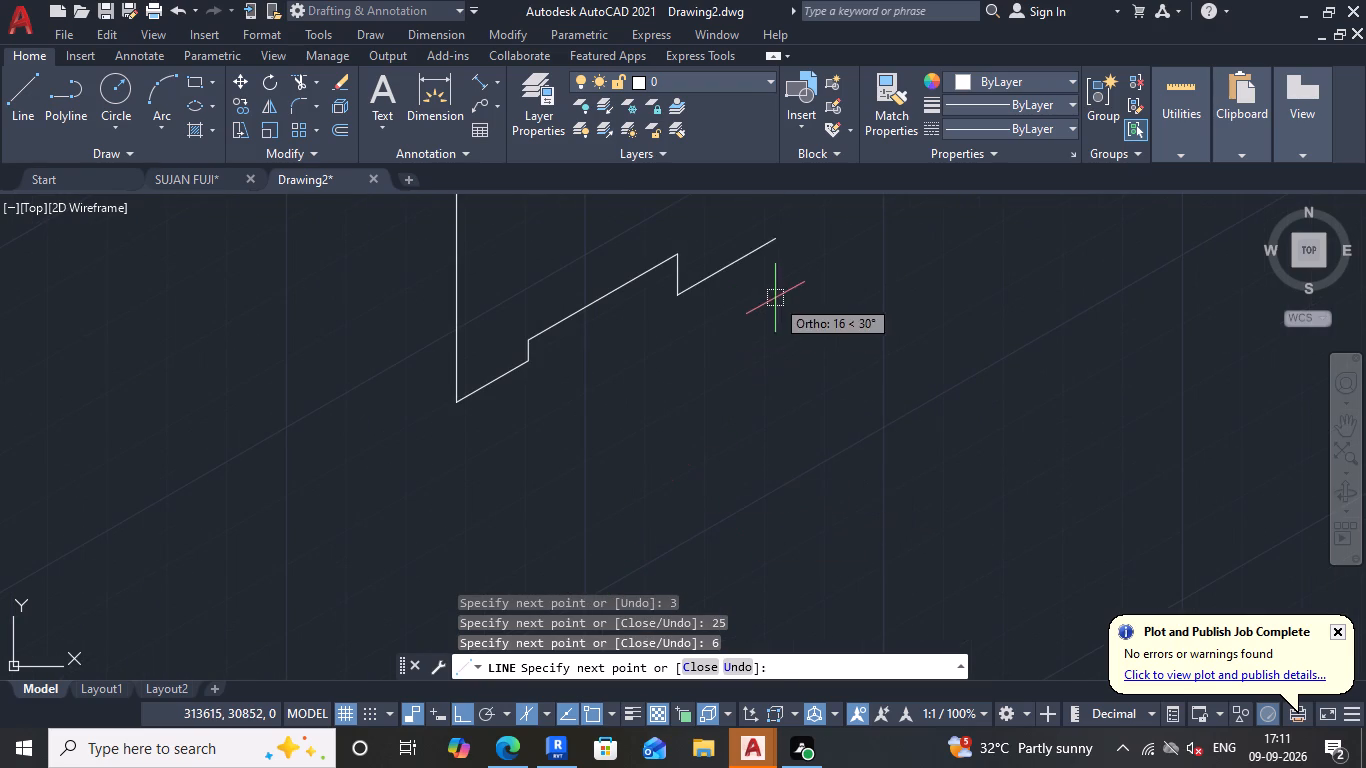
pyautogui.moveTo(775, 299); pyautogui.dragTo(625, 439, button='middle')
pyautogui.scroll(-2, 618, 432)
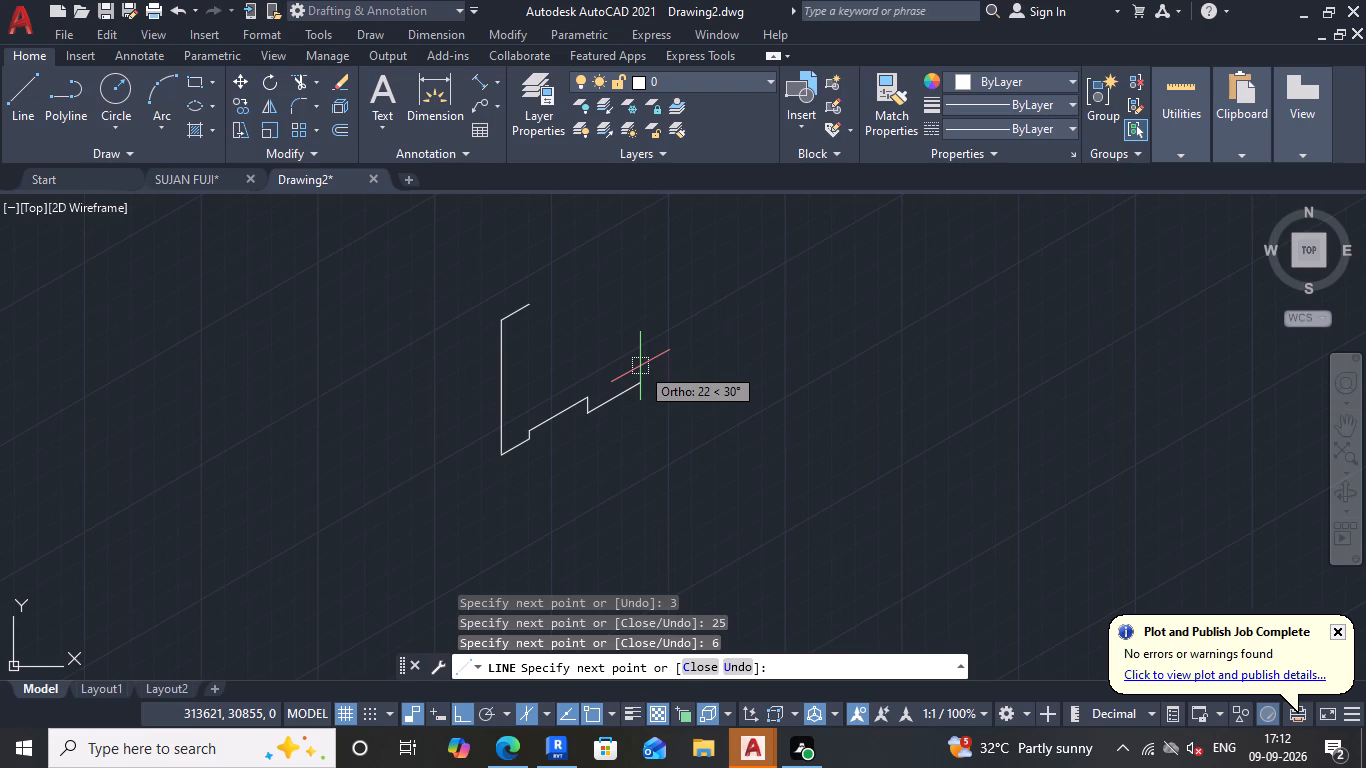
pyautogui.write('13')
pyautogui.press('Return')
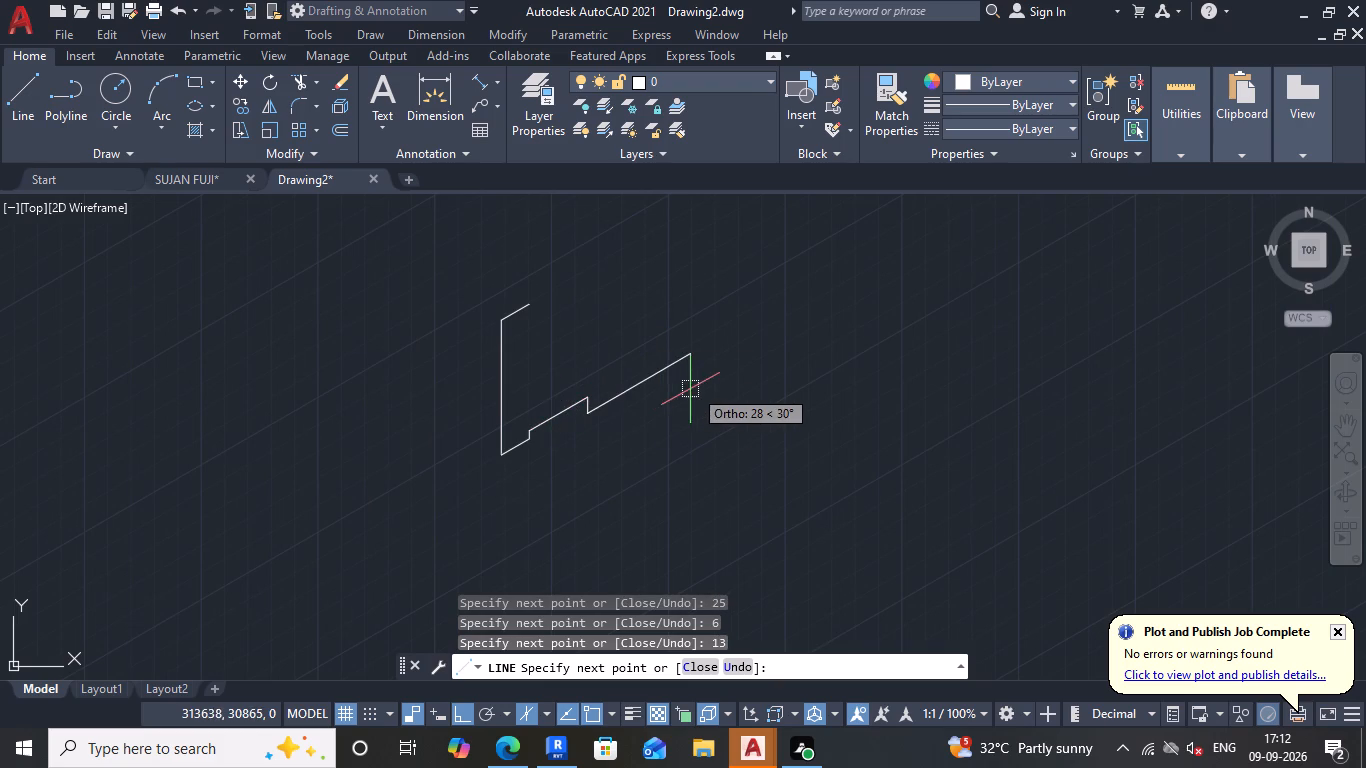
pyautogui.press('Escape')
pyautogui.scroll(-2, 631, 350)
pyautogui.scroll(3, 584, 340)
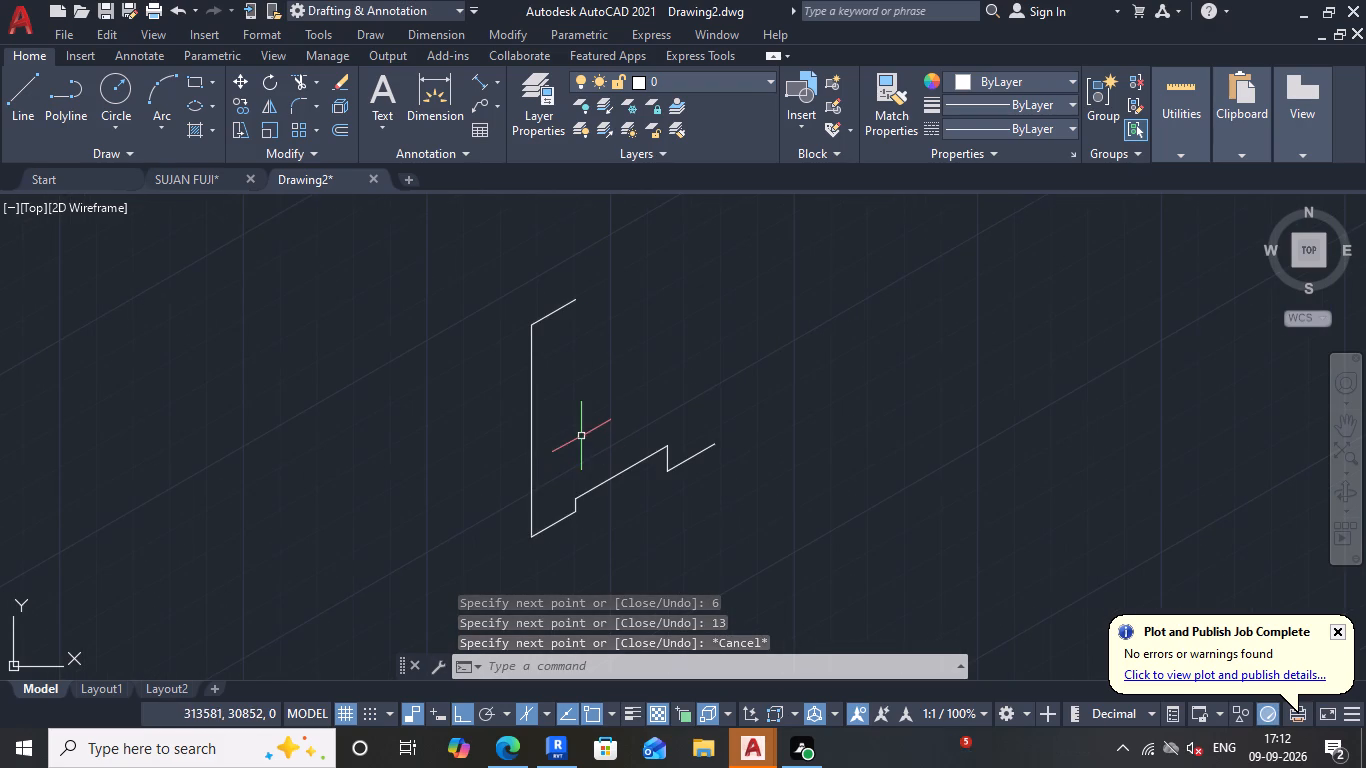
# Draw a 50 mm line along the 30° axis from the midpoint of the long vertical edge.
pyautogui.click(20, 102)
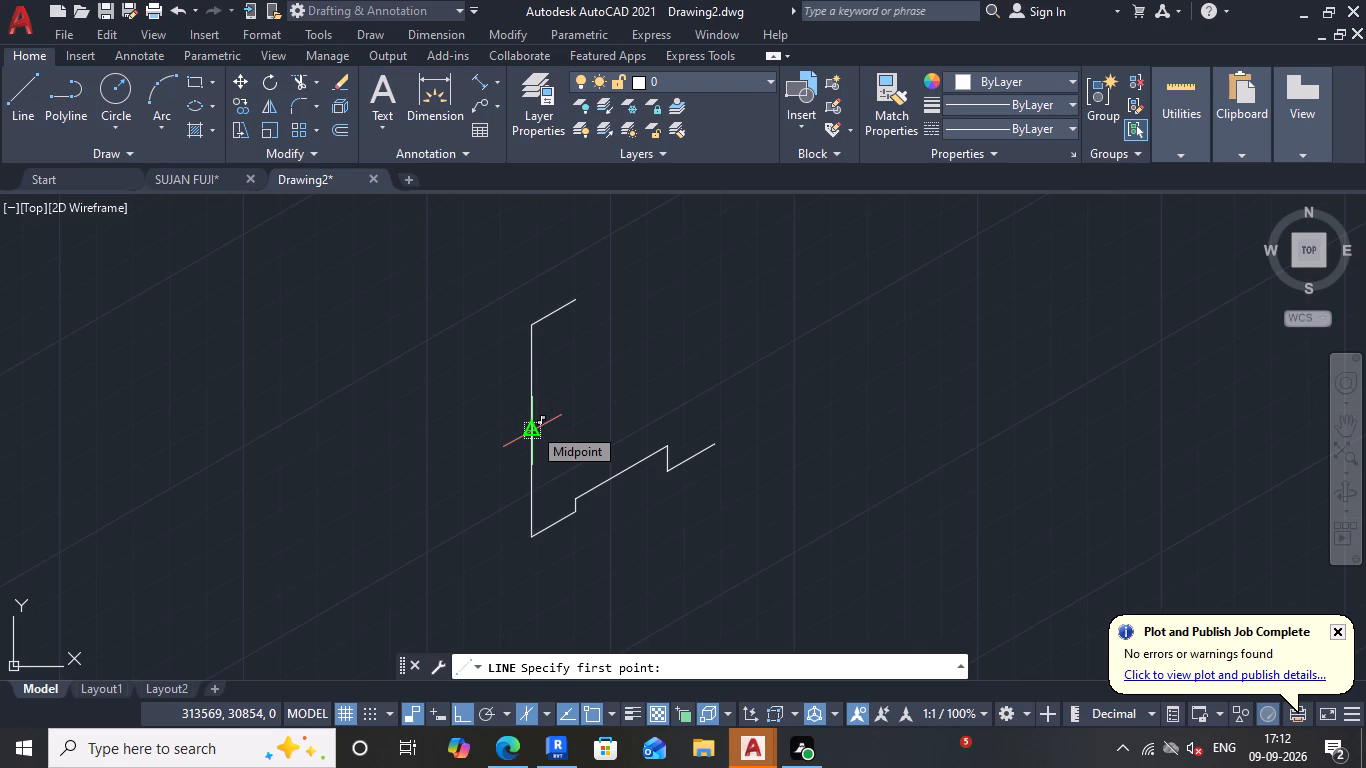
pyautogui.click(532, 426)
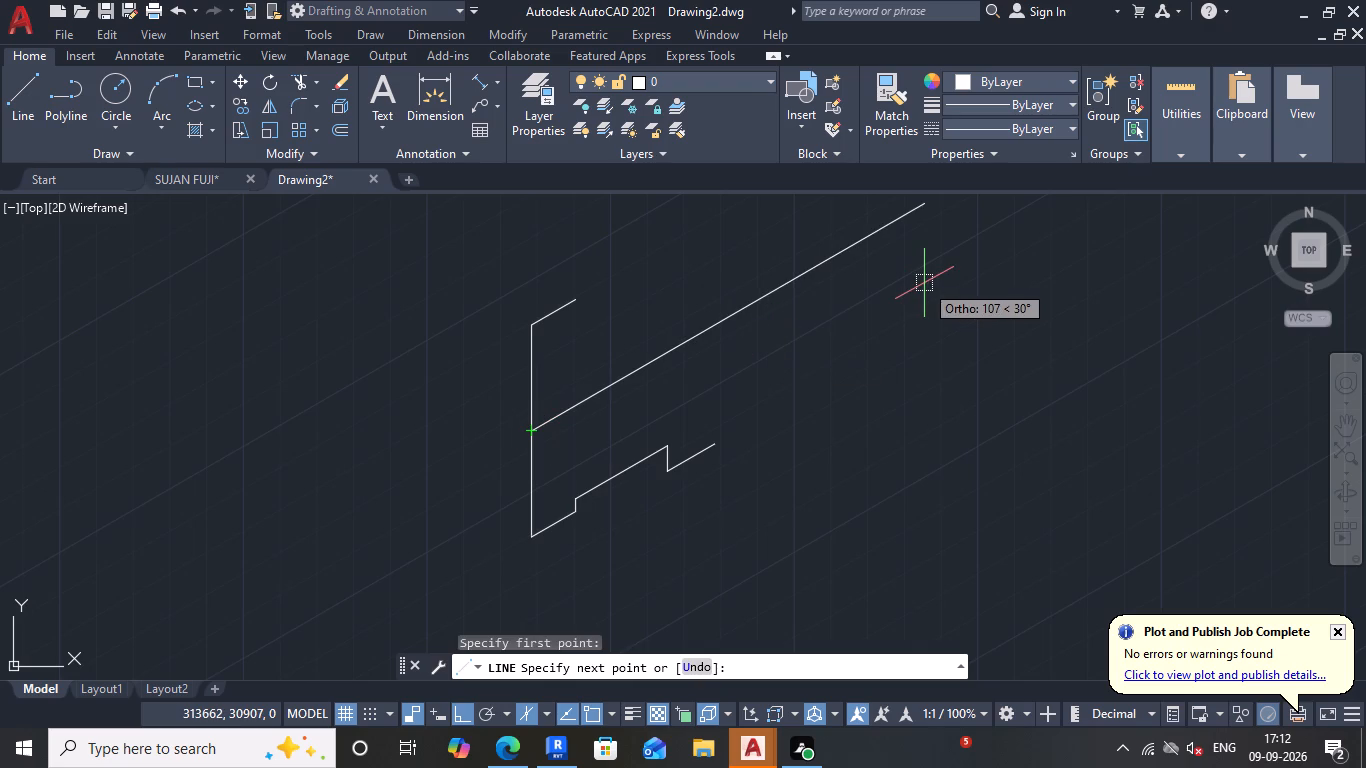
pyautogui.write('50')
pyautogui.press('Return')
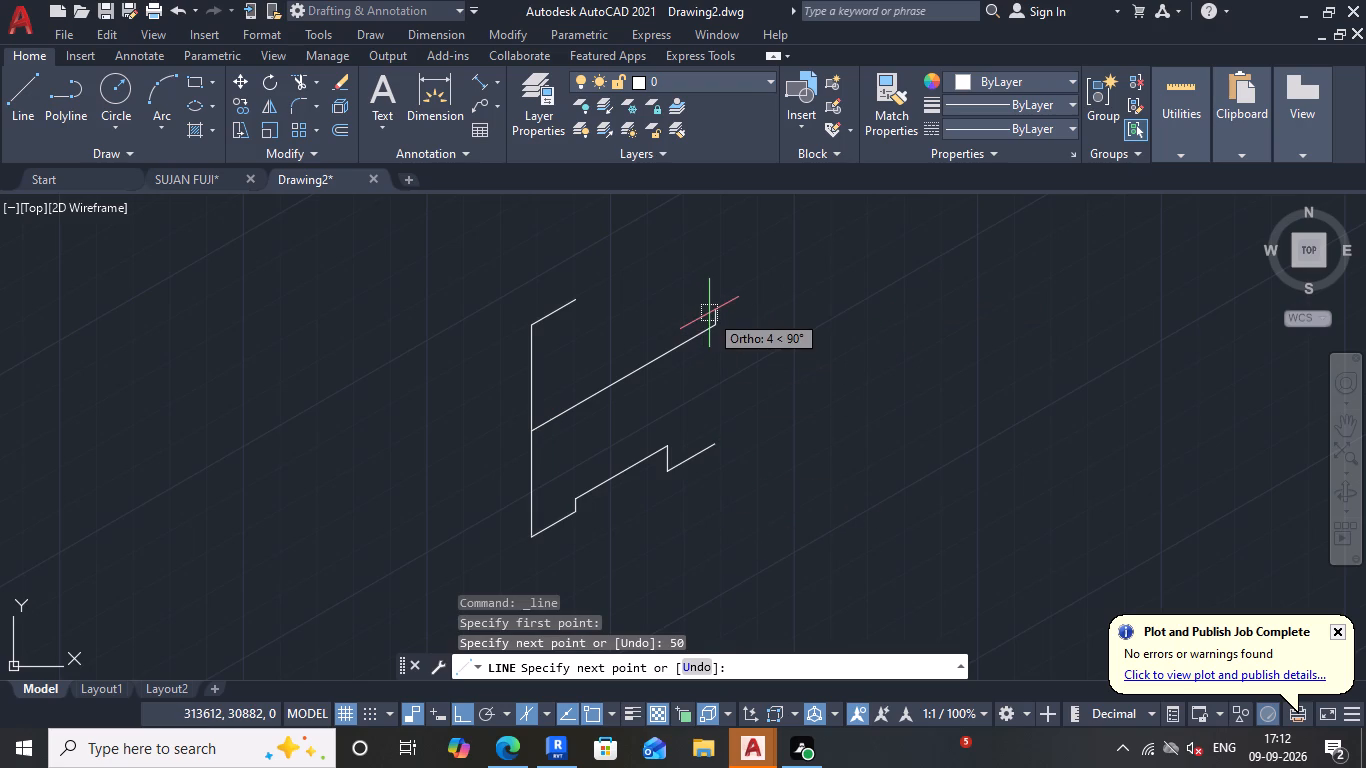
pyautogui.press('Escape')
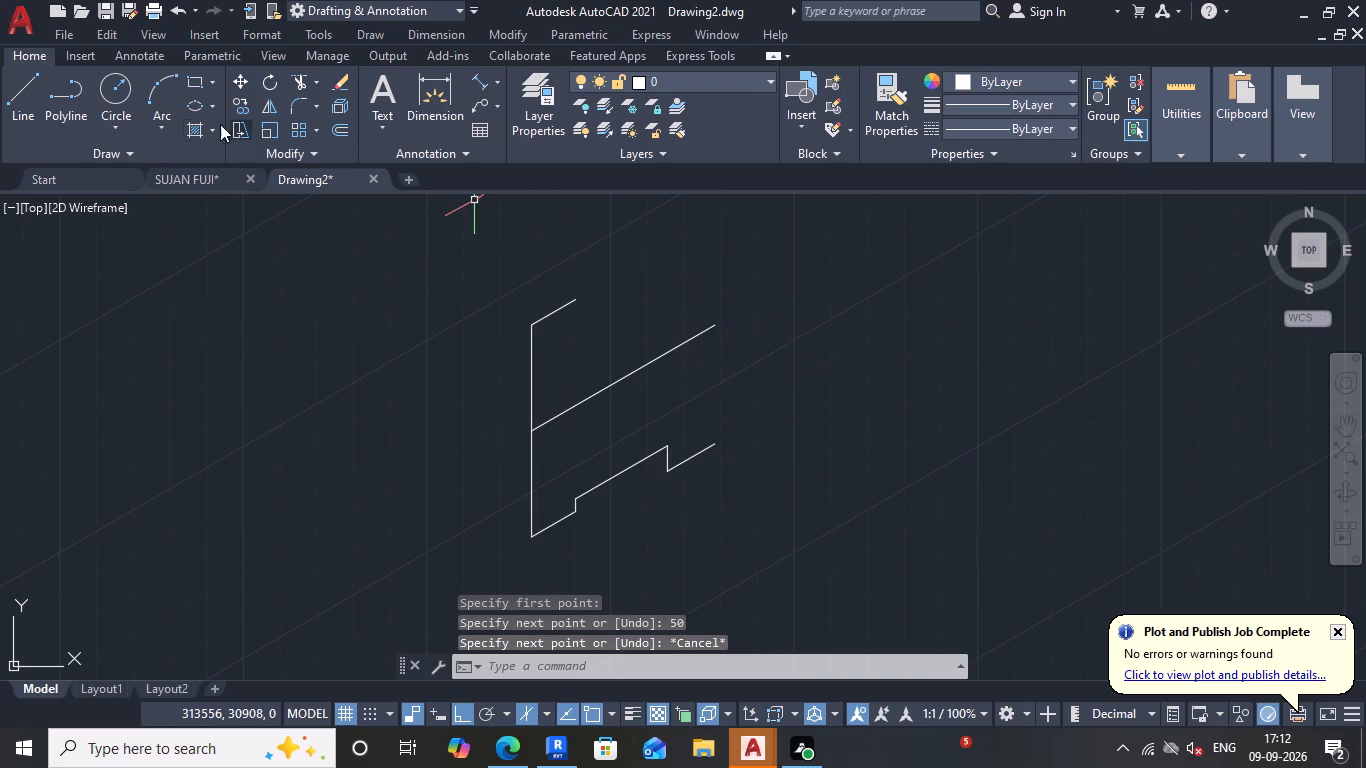
# Draw an isocircle of radius 25 mm centred on the far end of the 50 mm line from the edge's midpoint.
pyautogui.click(195, 104)
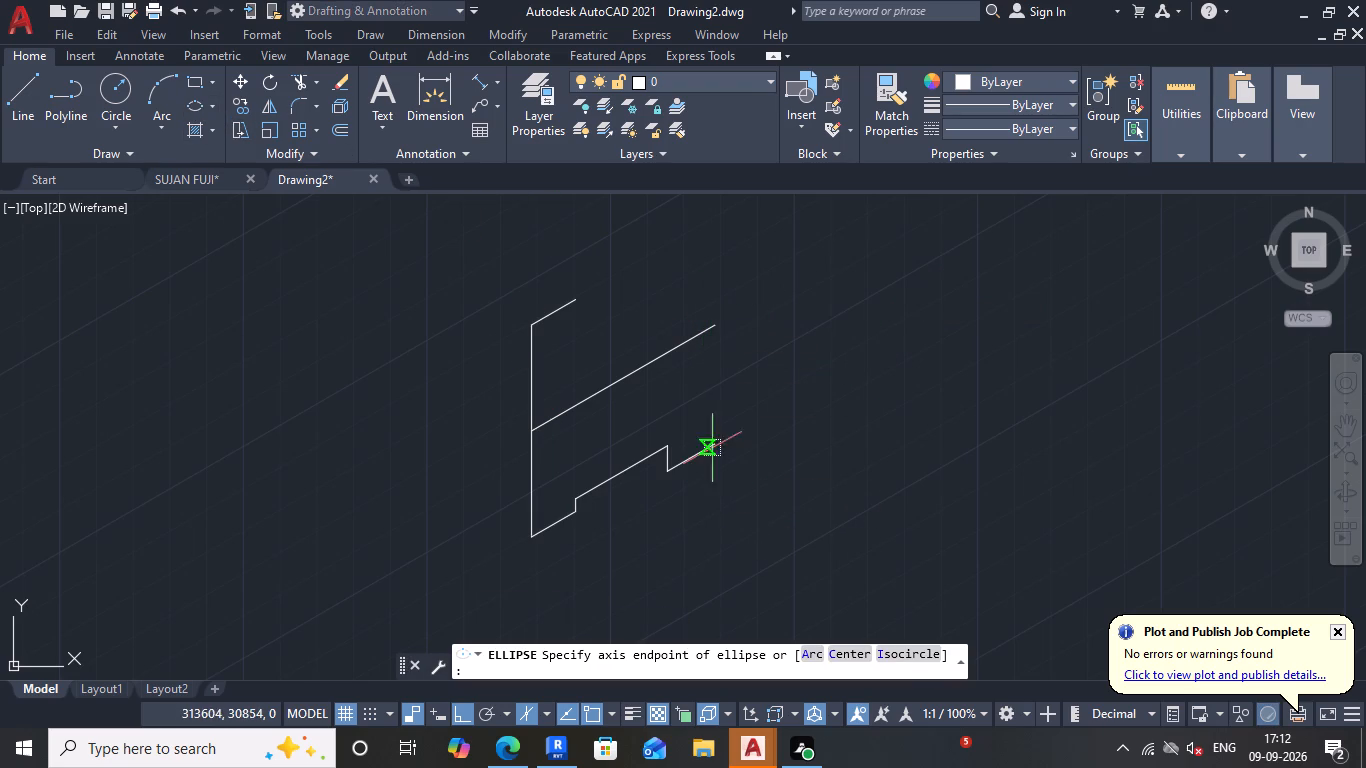
pyautogui.click(908, 656)
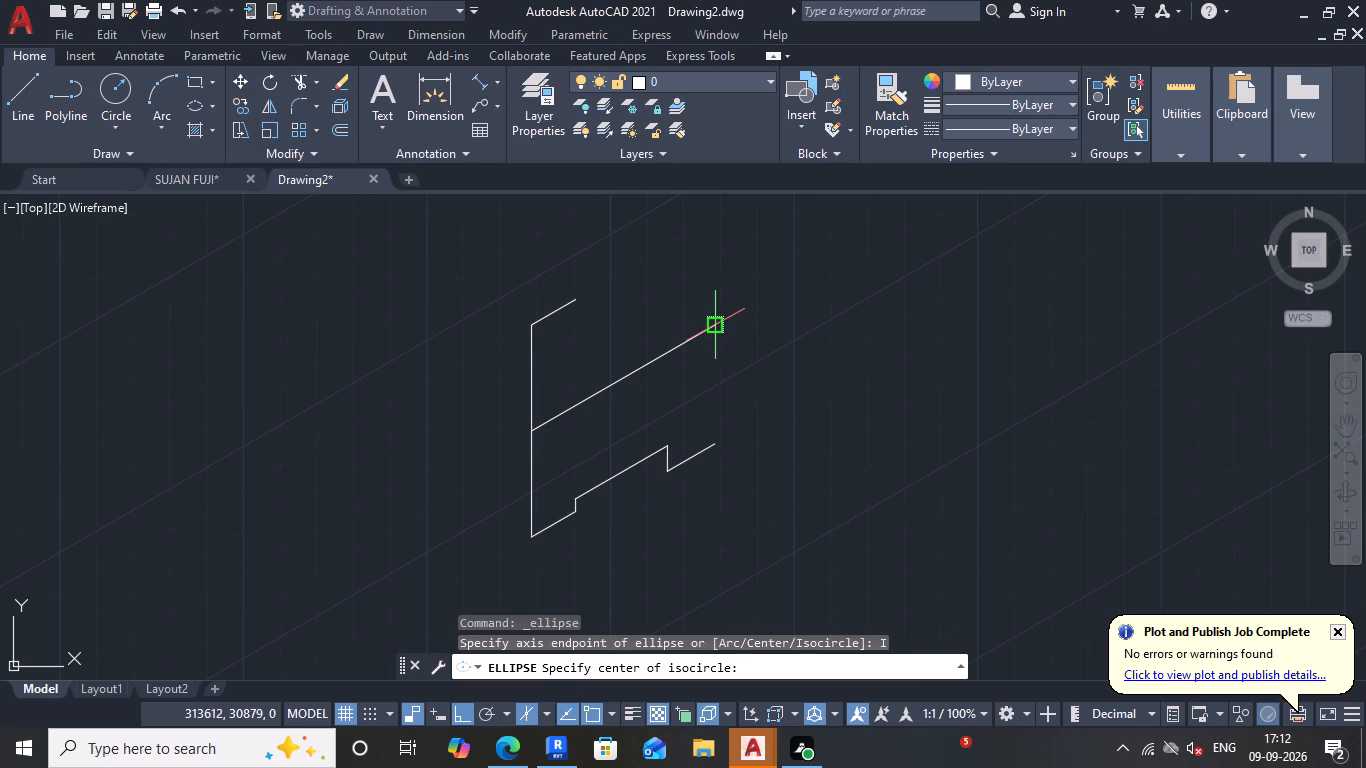
pyautogui.click(718, 326)
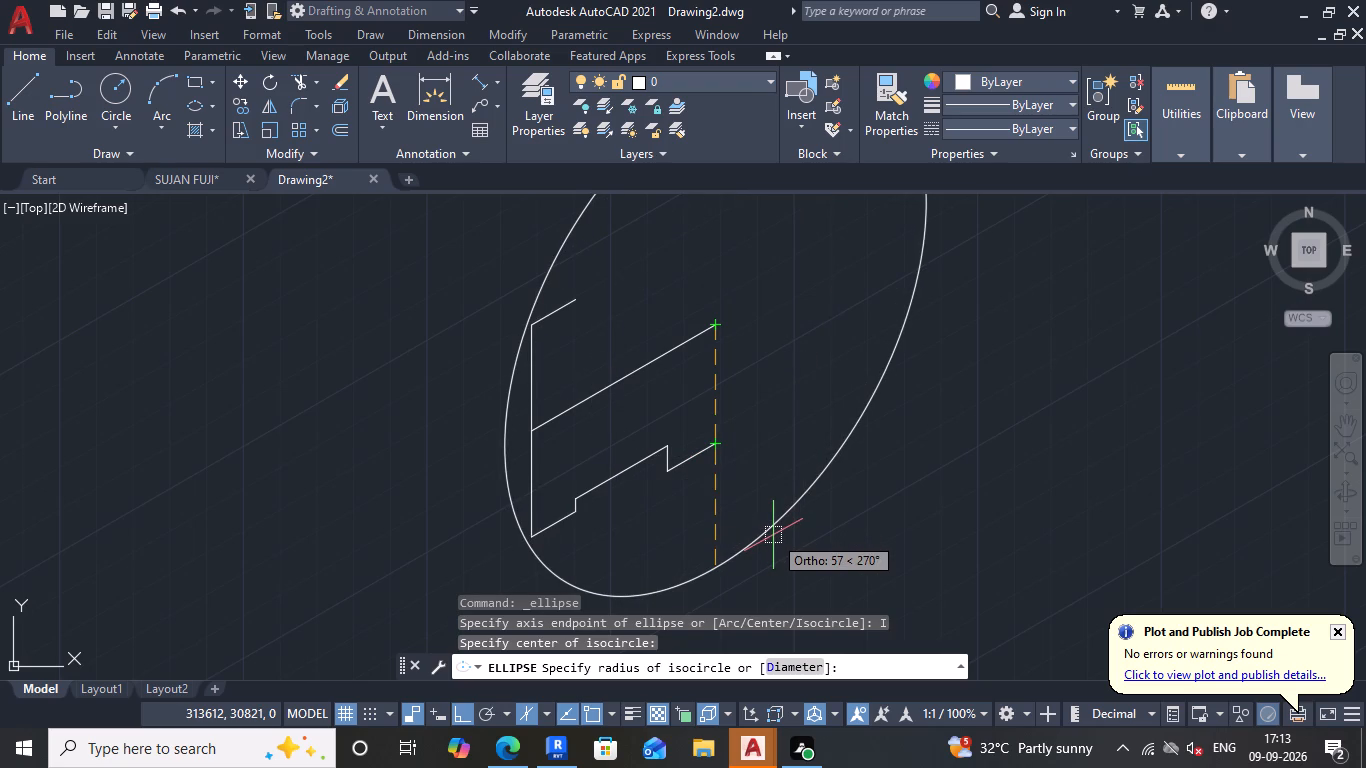
pyautogui.write('25')
pyautogui.press('Return')
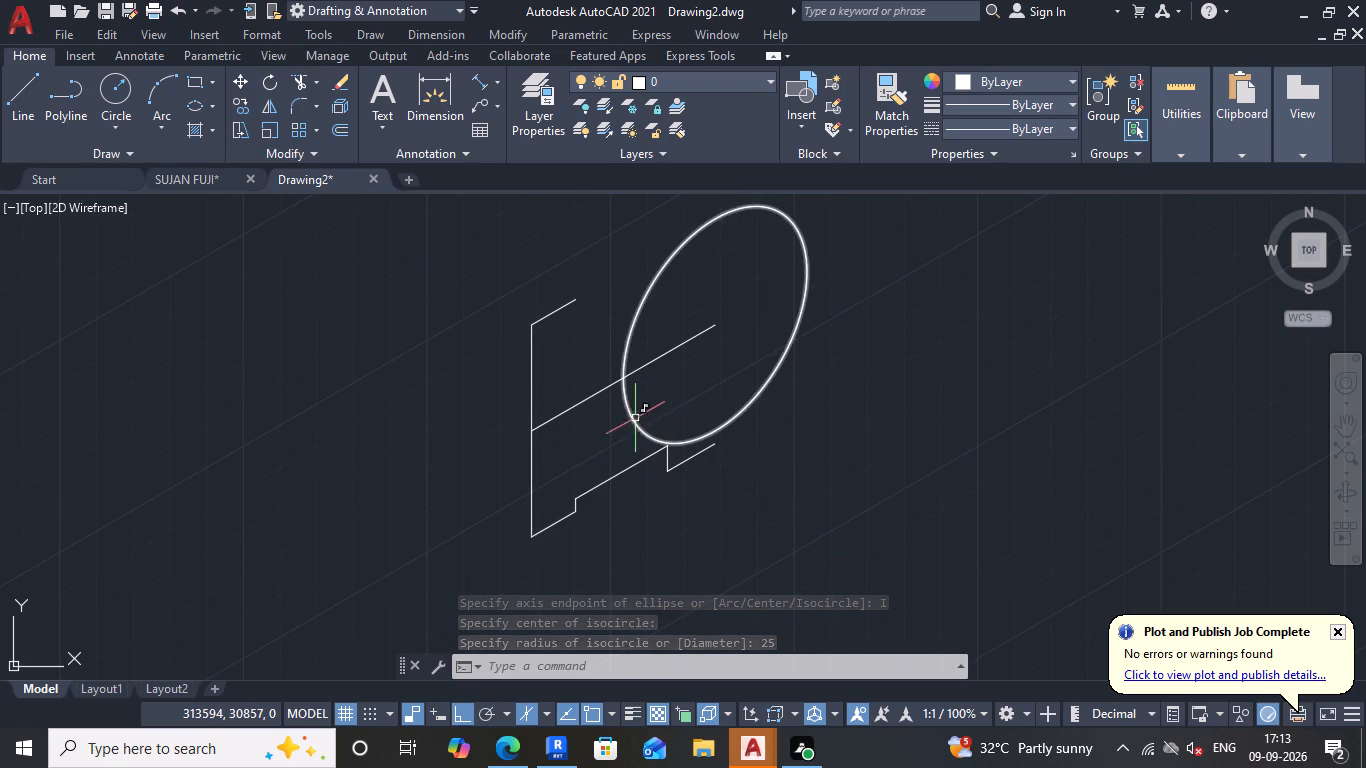
# Draw a vertical line from the isocircle's centre down to the free end of the stepped lower outline.
pyautogui.scroll(1, 711, 345)
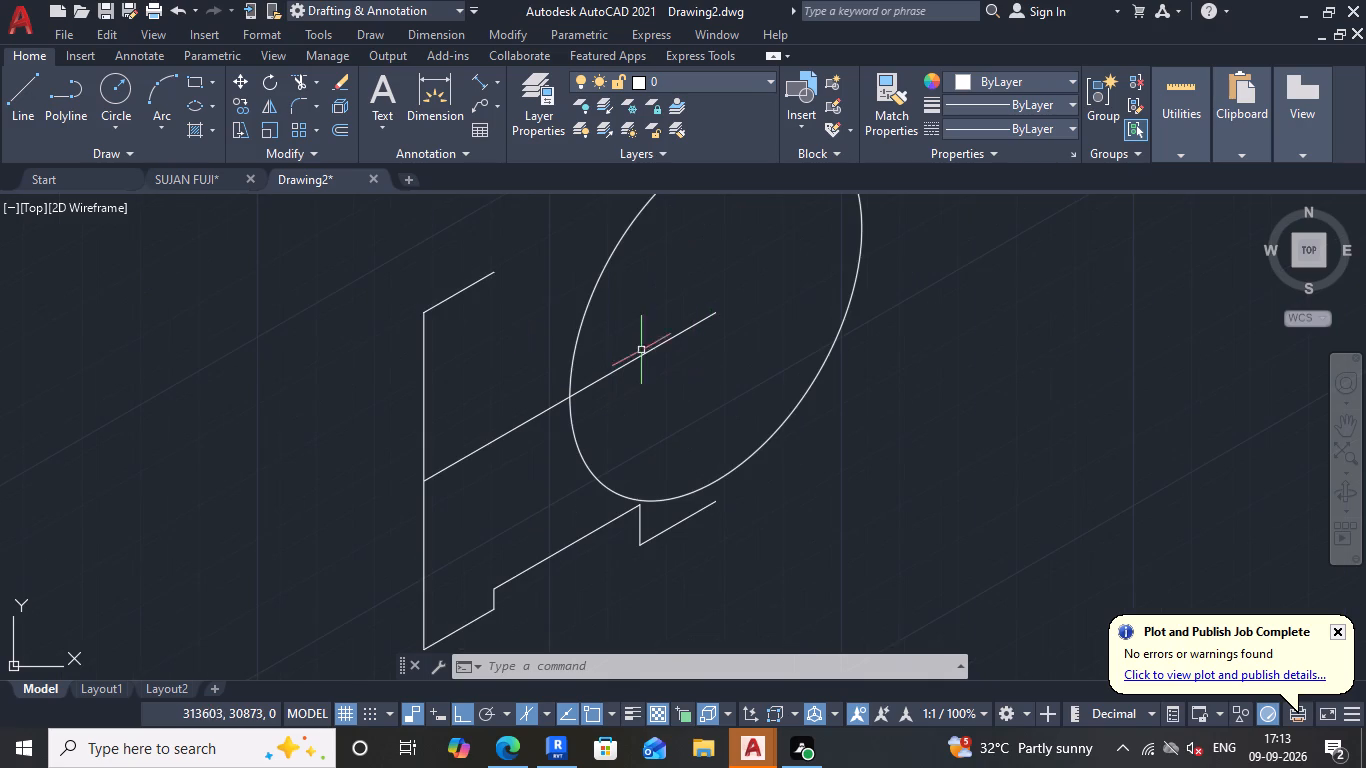
pyautogui.click(23, 78)
pyautogui.click(716, 307)
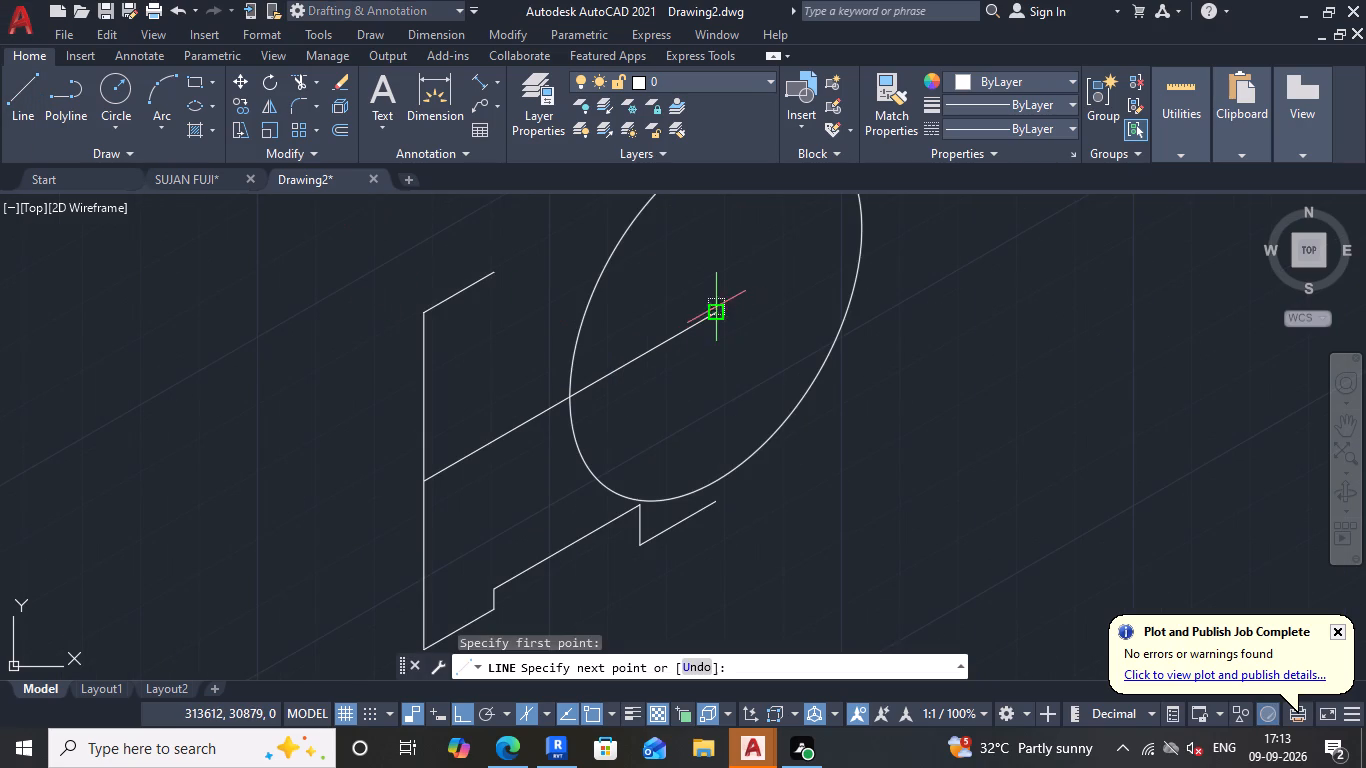
pyautogui.click(717, 495)
pyautogui.press('Escape')
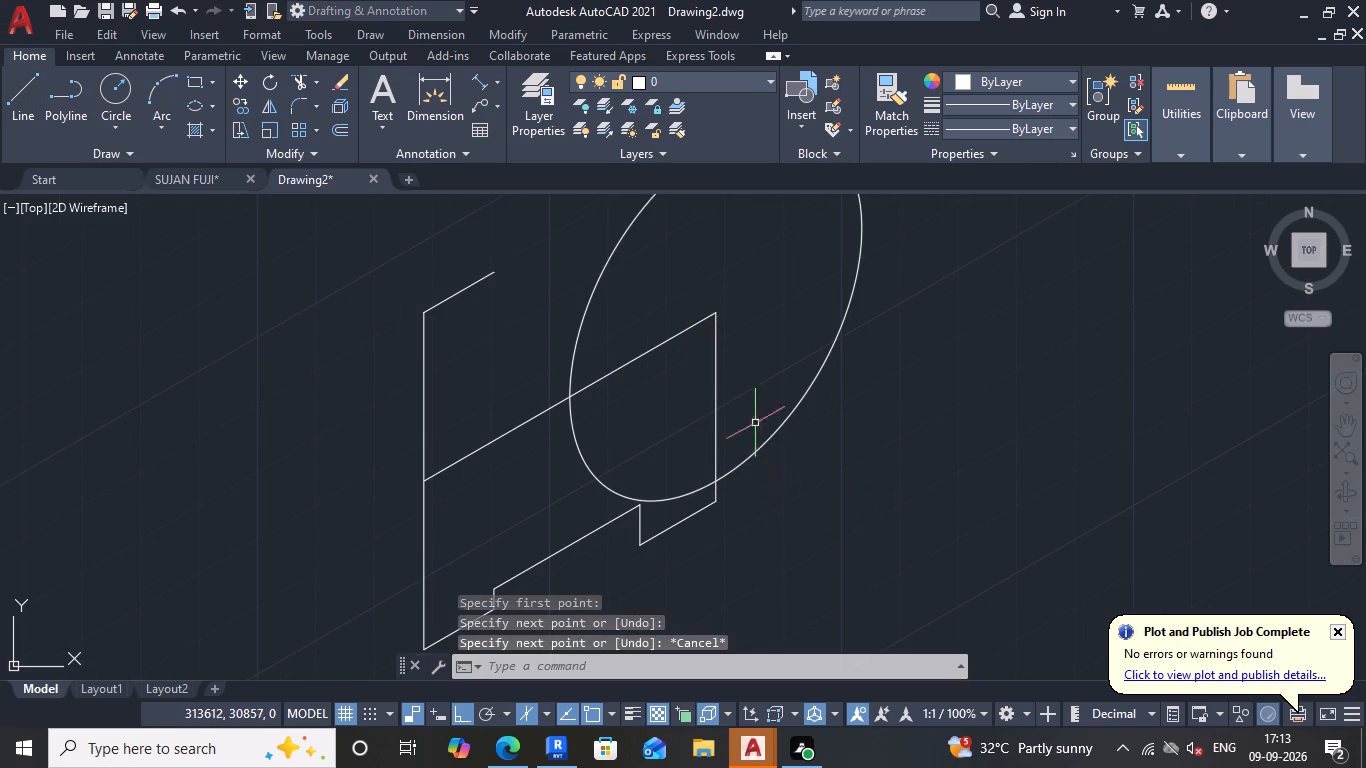
# Check the length of the vertical line below the isocircle's centre with a temporary aligned dimension.
pyautogui.click(477, 82)
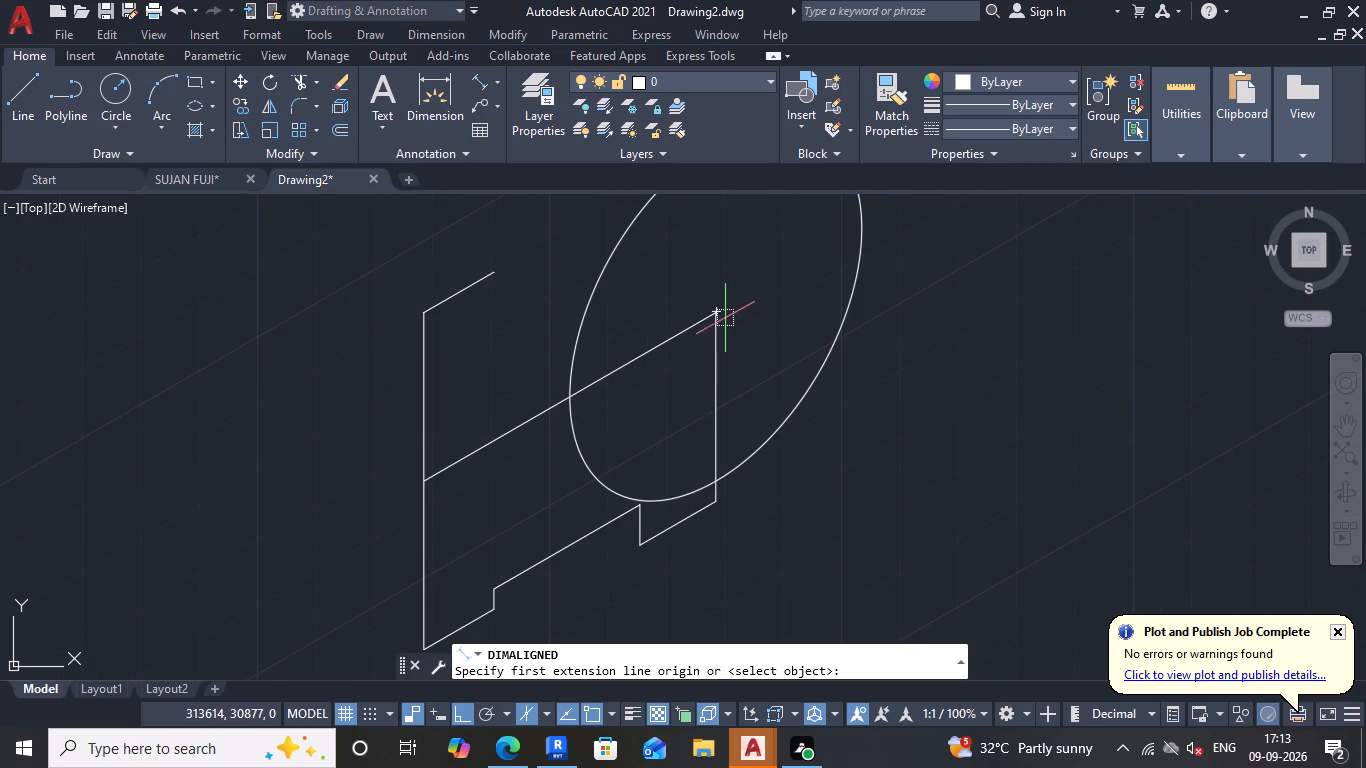
pyautogui.click(716, 312)
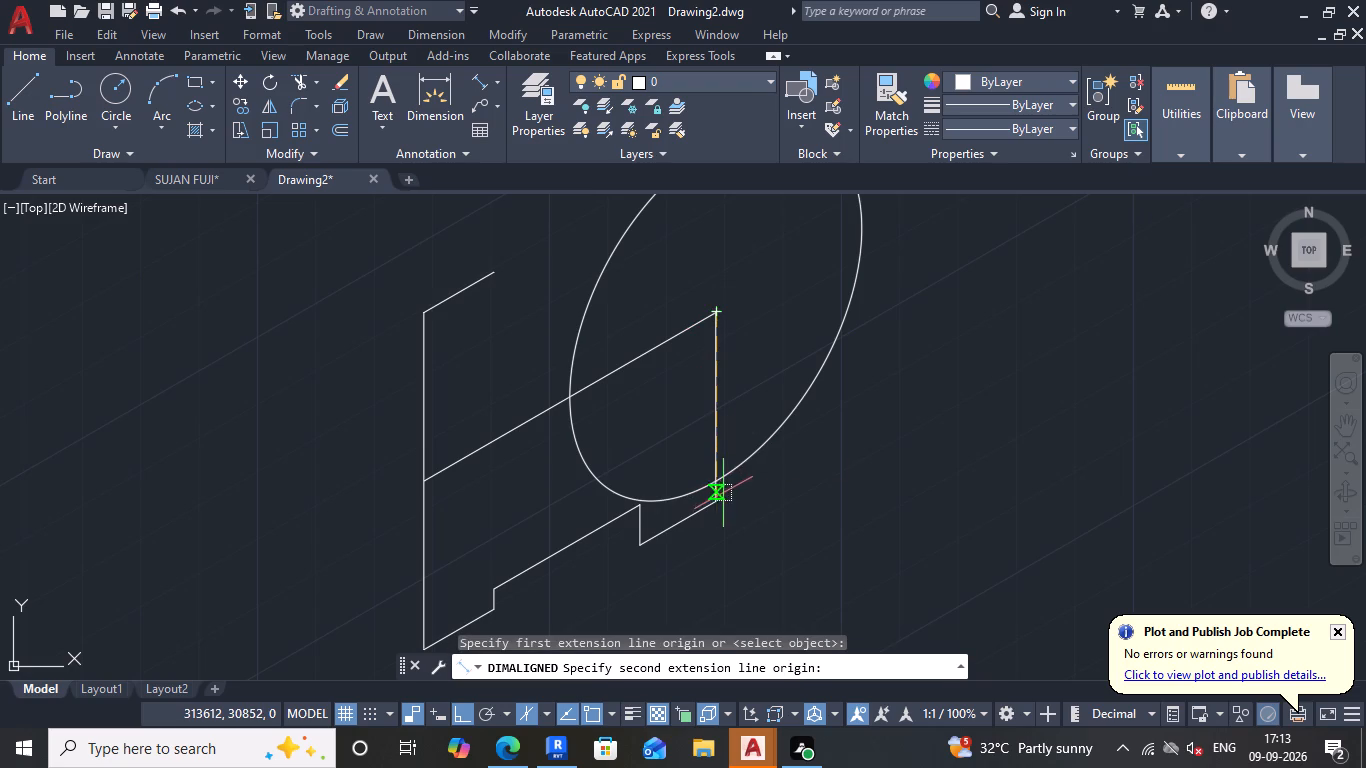
pyautogui.click(720, 496)
pyautogui.press('Escape')
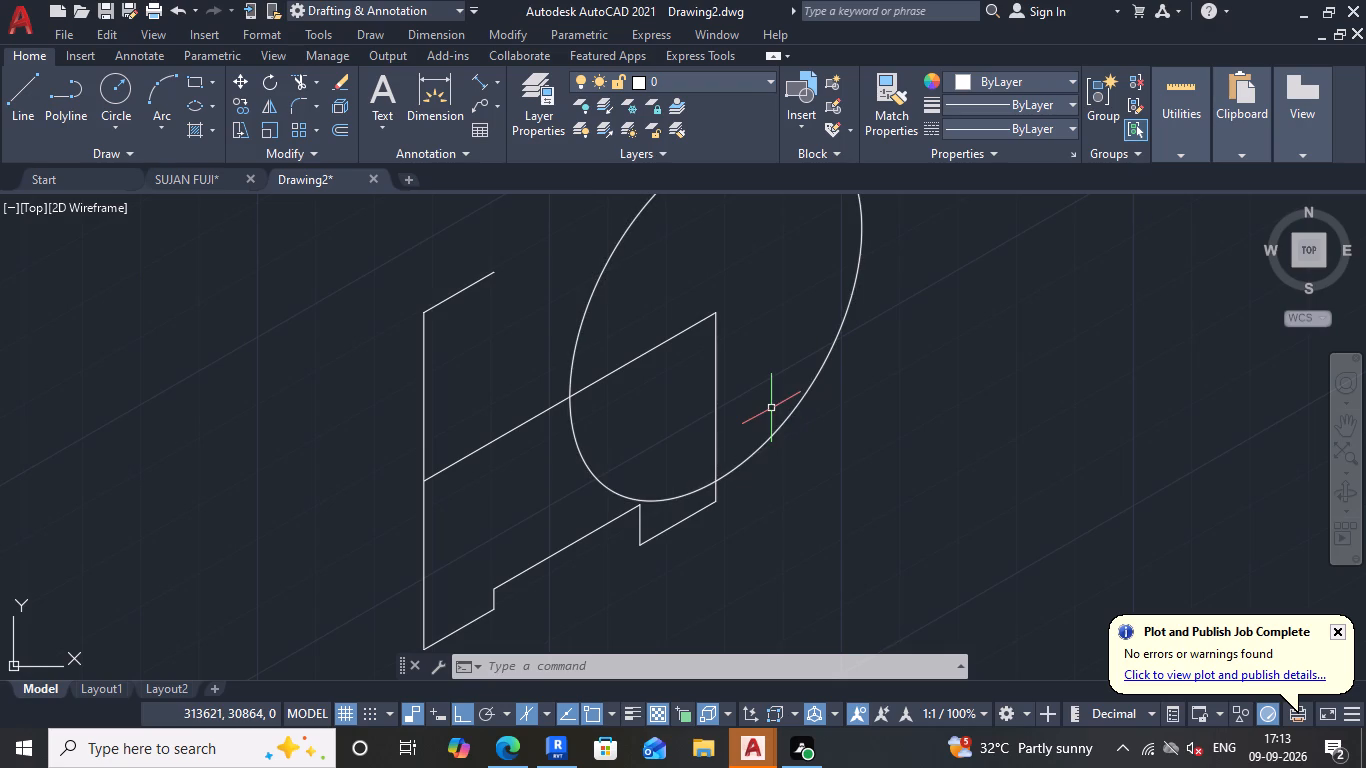
# Add an aligned dimension to the full height of the long vertical edge, placed outside the outline.
pyautogui.scroll(-2, 771, 408)
pyautogui.scroll(2, 770, 397)
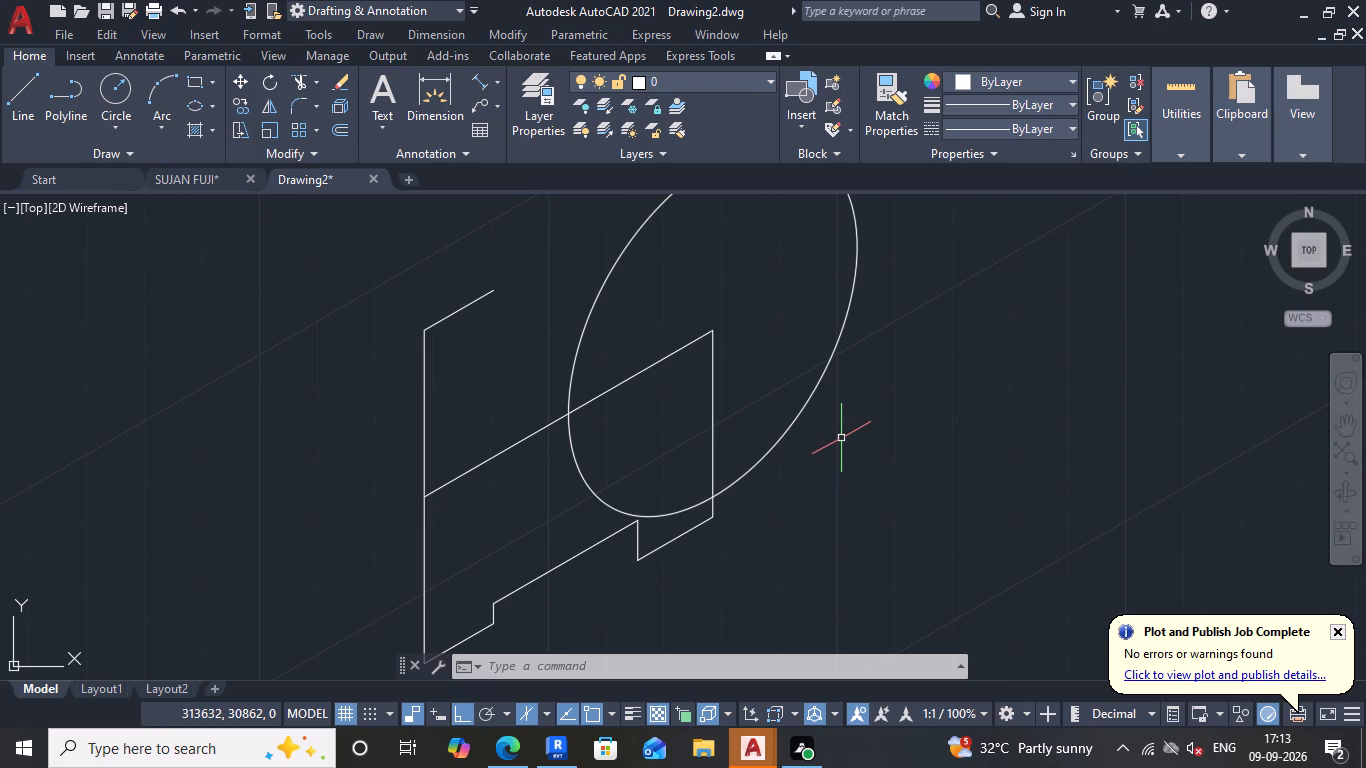
pyautogui.moveTo(838, 435); pyautogui.dragTo(924, 393, button='middle')
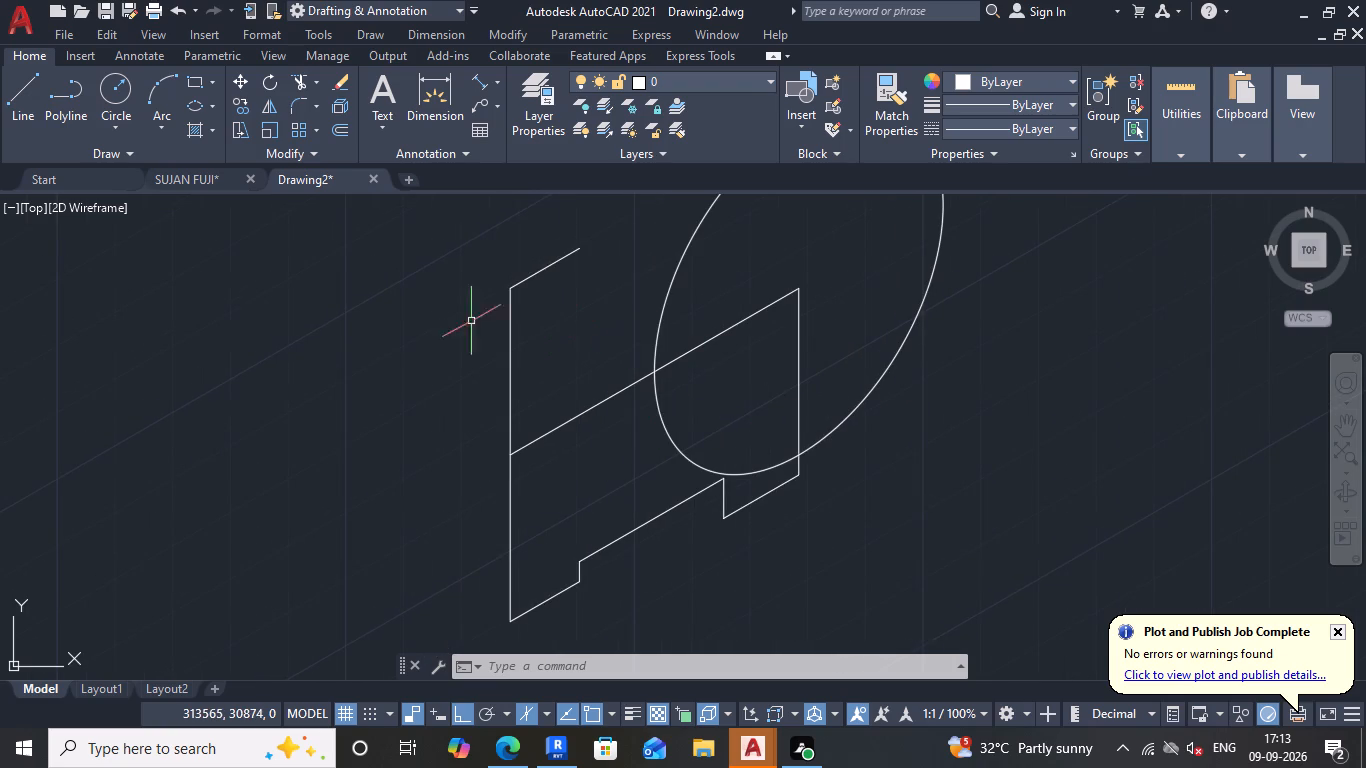
pyautogui.click(475, 76)
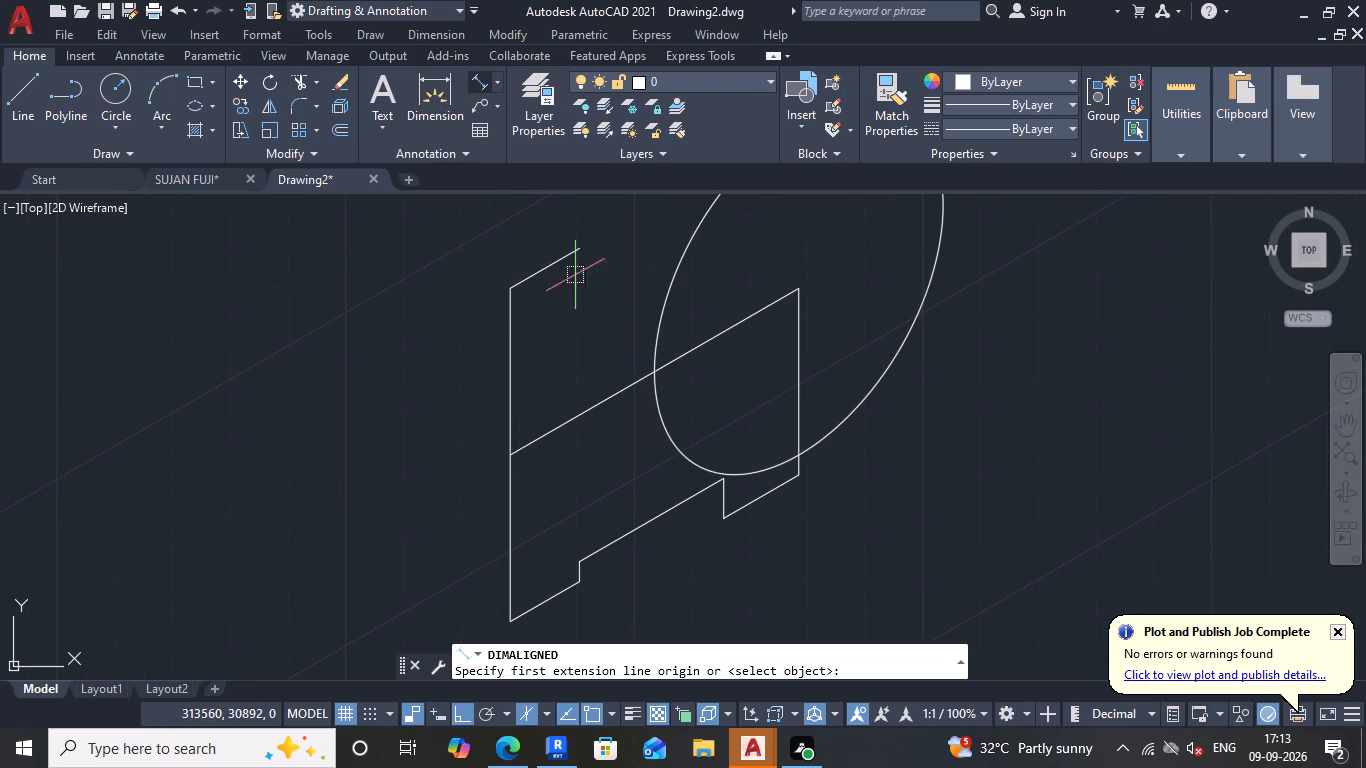
pyautogui.click(509, 288)
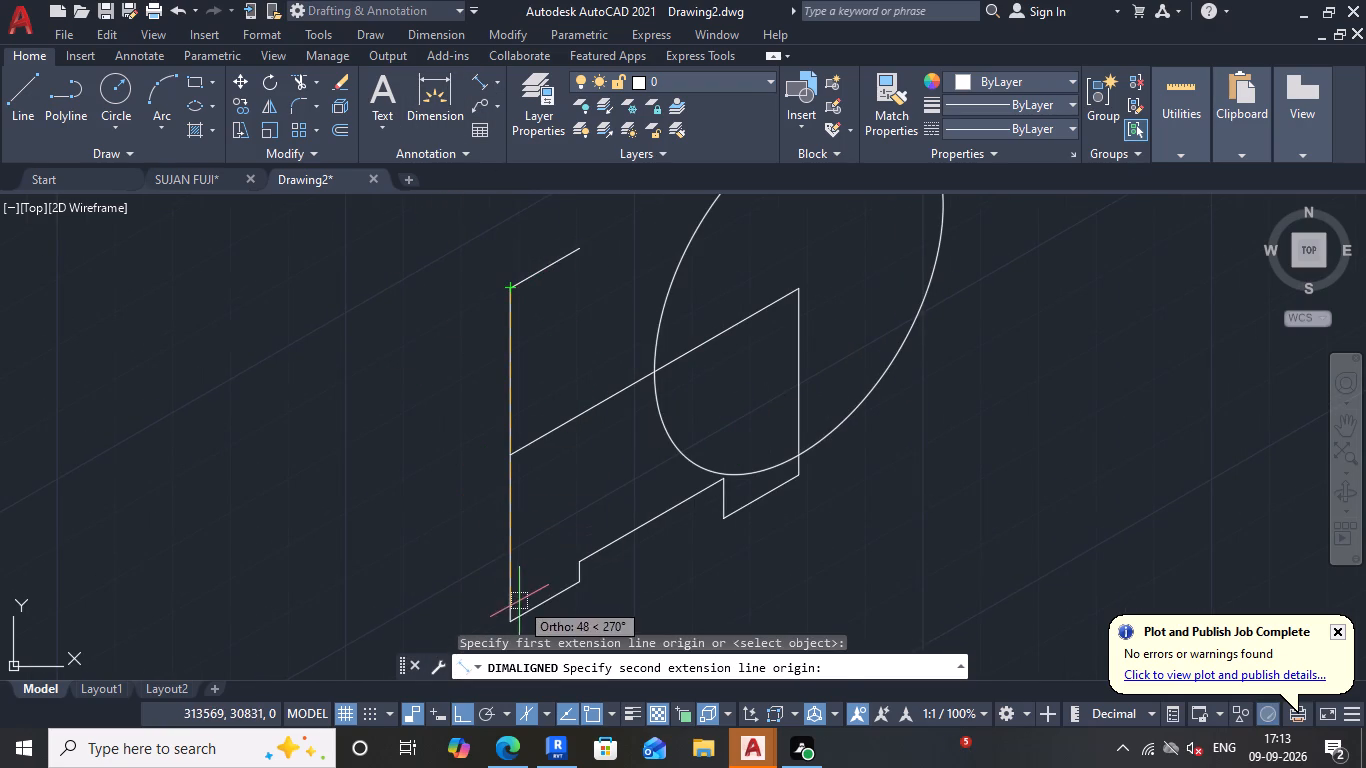
pyautogui.click(508, 622)
pyautogui.click(435, 567)
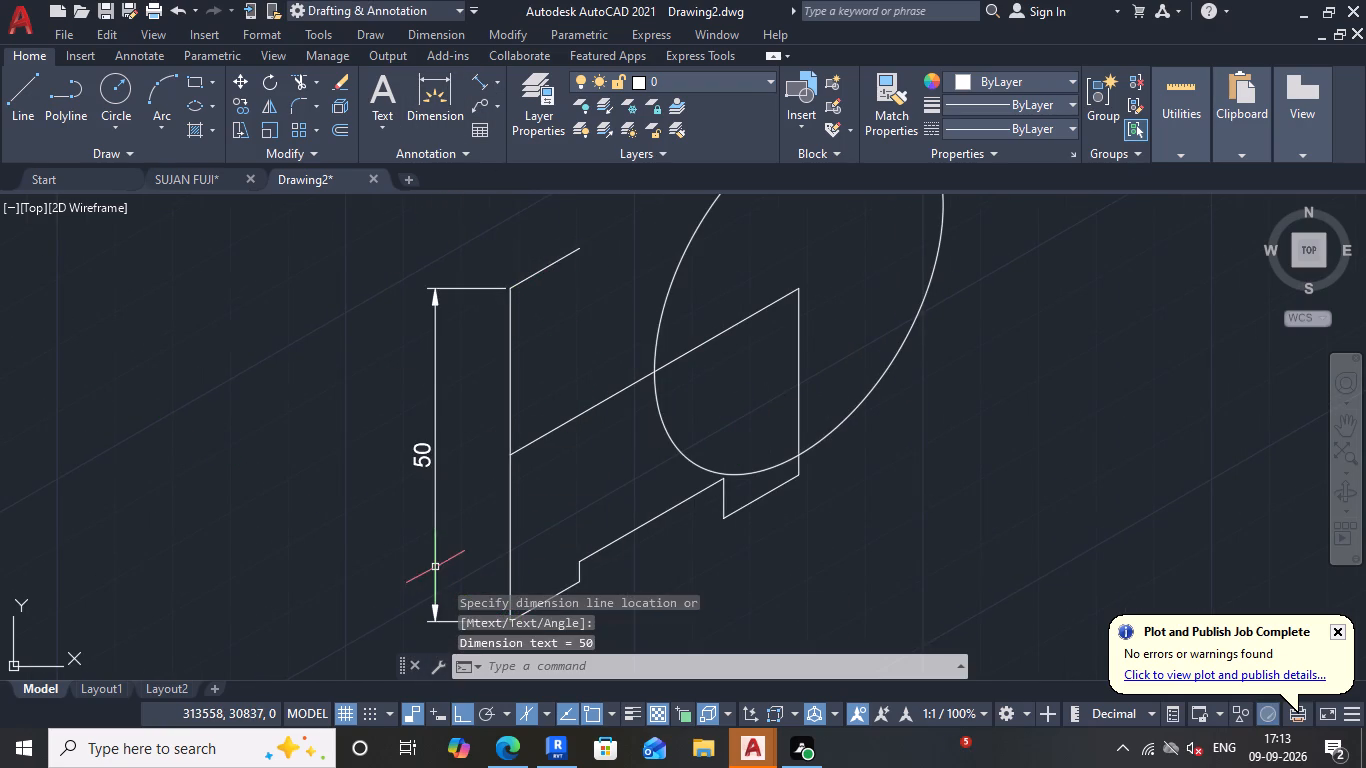
# Check the distance from the long vertical edge's midpoint to its lower end with a temporary aligned dimension.
pyautogui.scroll(-1, 573, 478)
pyautogui.scroll(1, 663, 360)
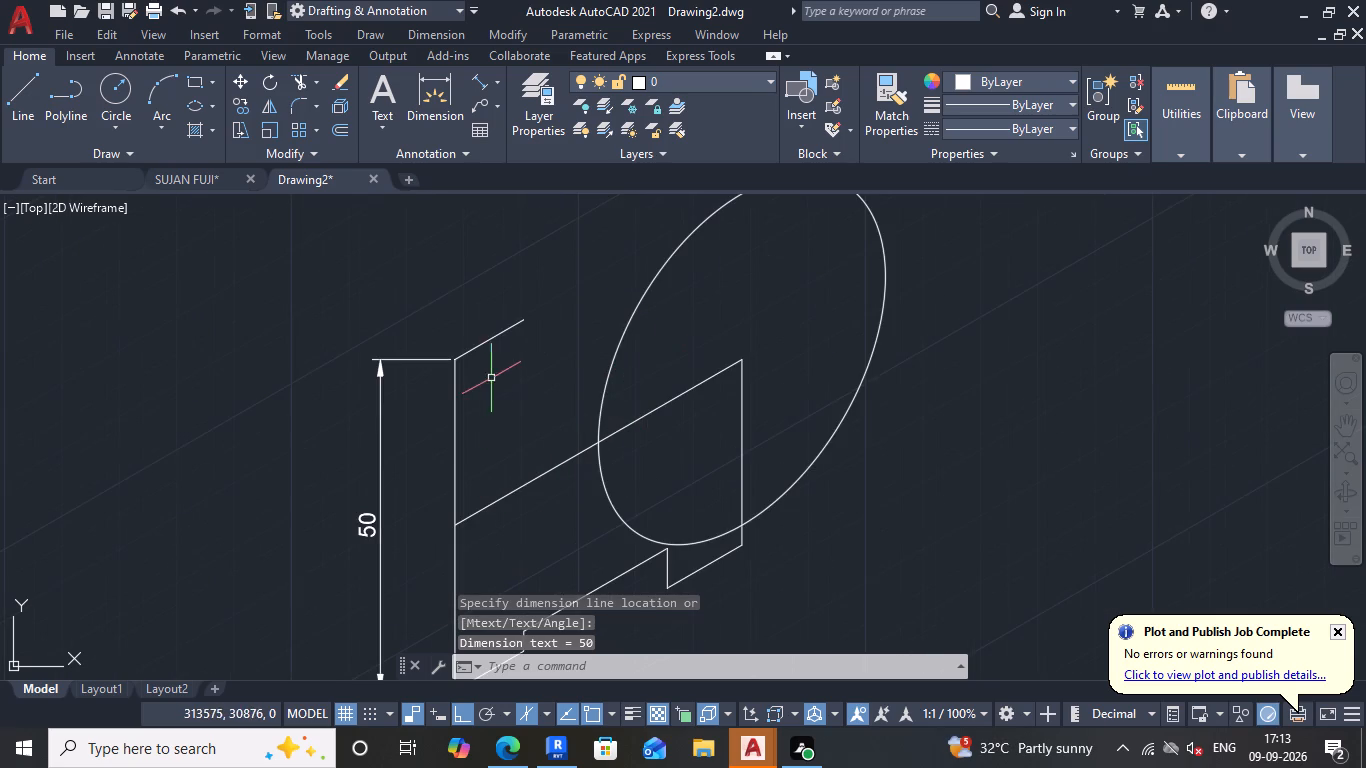
pyautogui.scroll(-2, 491, 373)
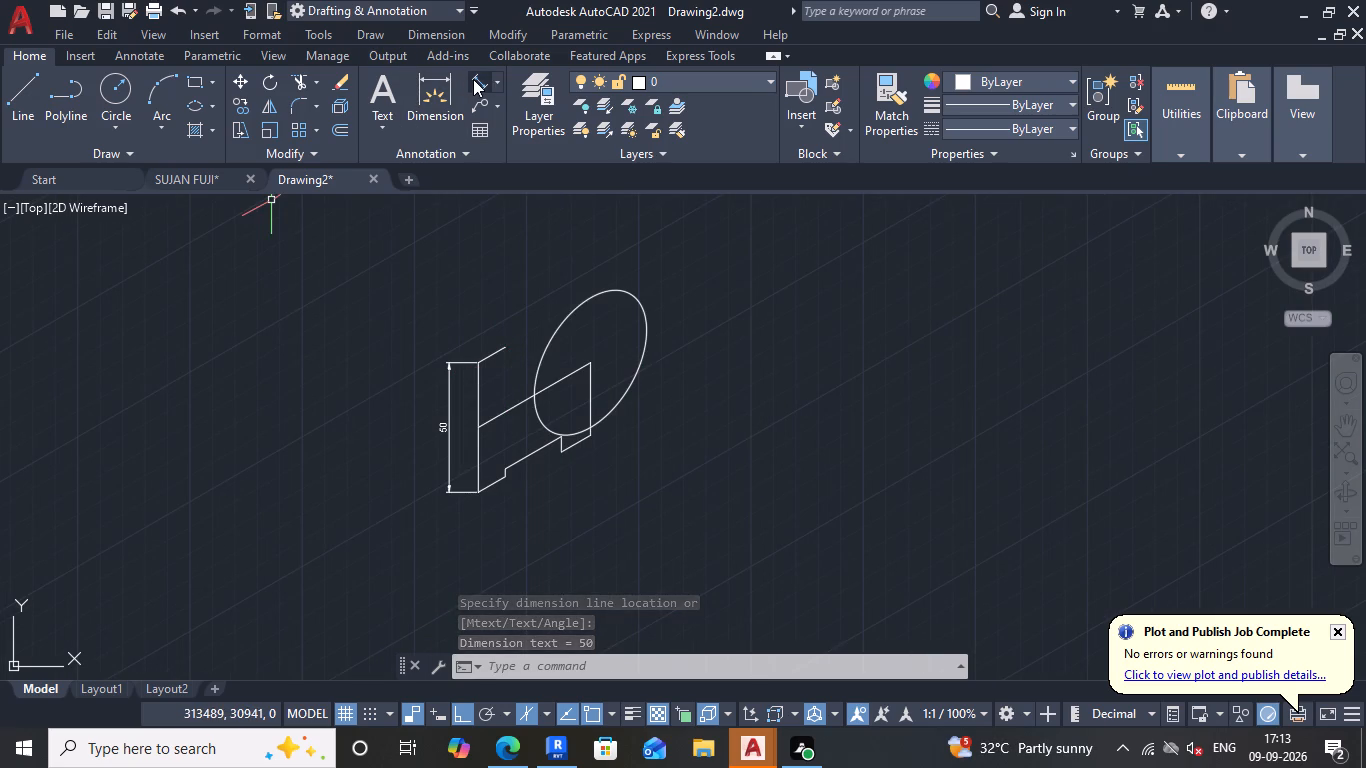
pyautogui.click(478, 84)
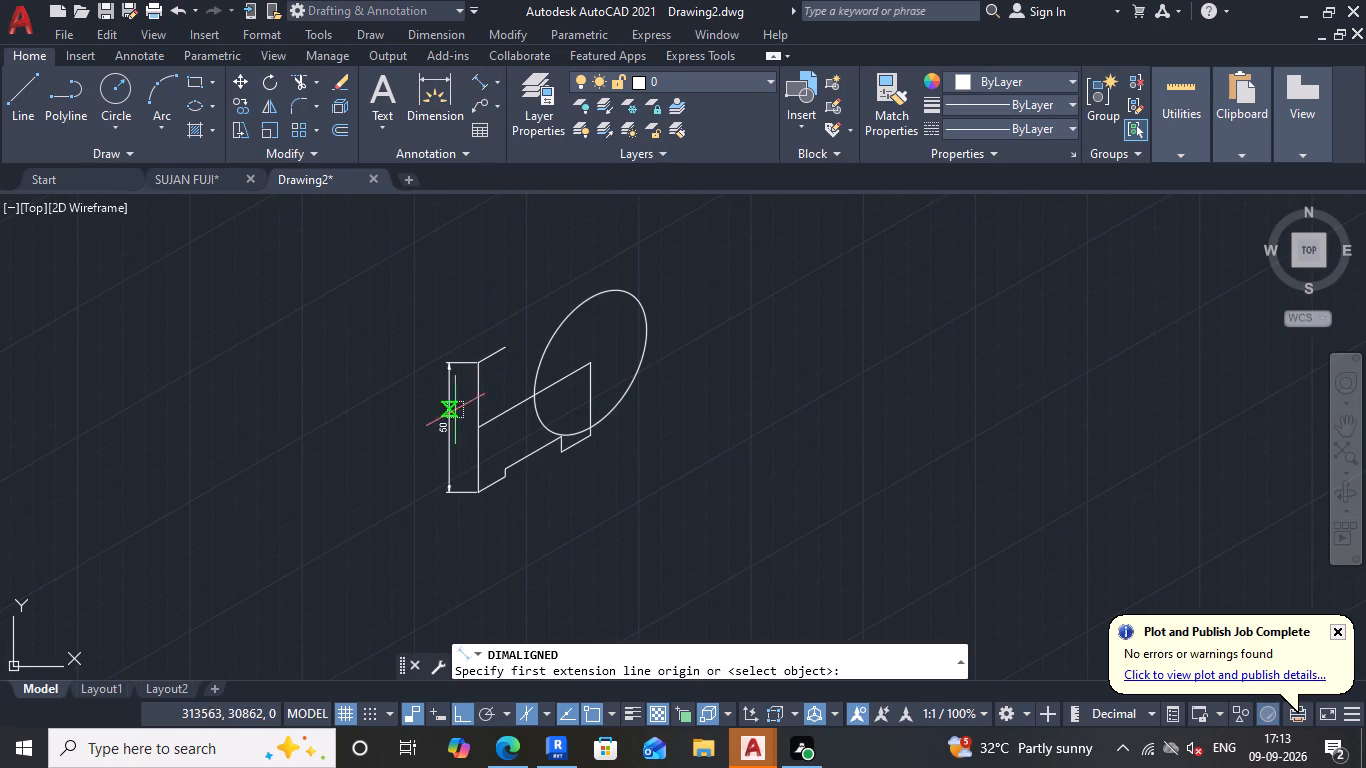
pyautogui.scroll(1, 458, 439)
pyautogui.scroll(-1, 466, 440)
pyautogui.scroll(1, 469, 440)
pyautogui.click(478, 422)
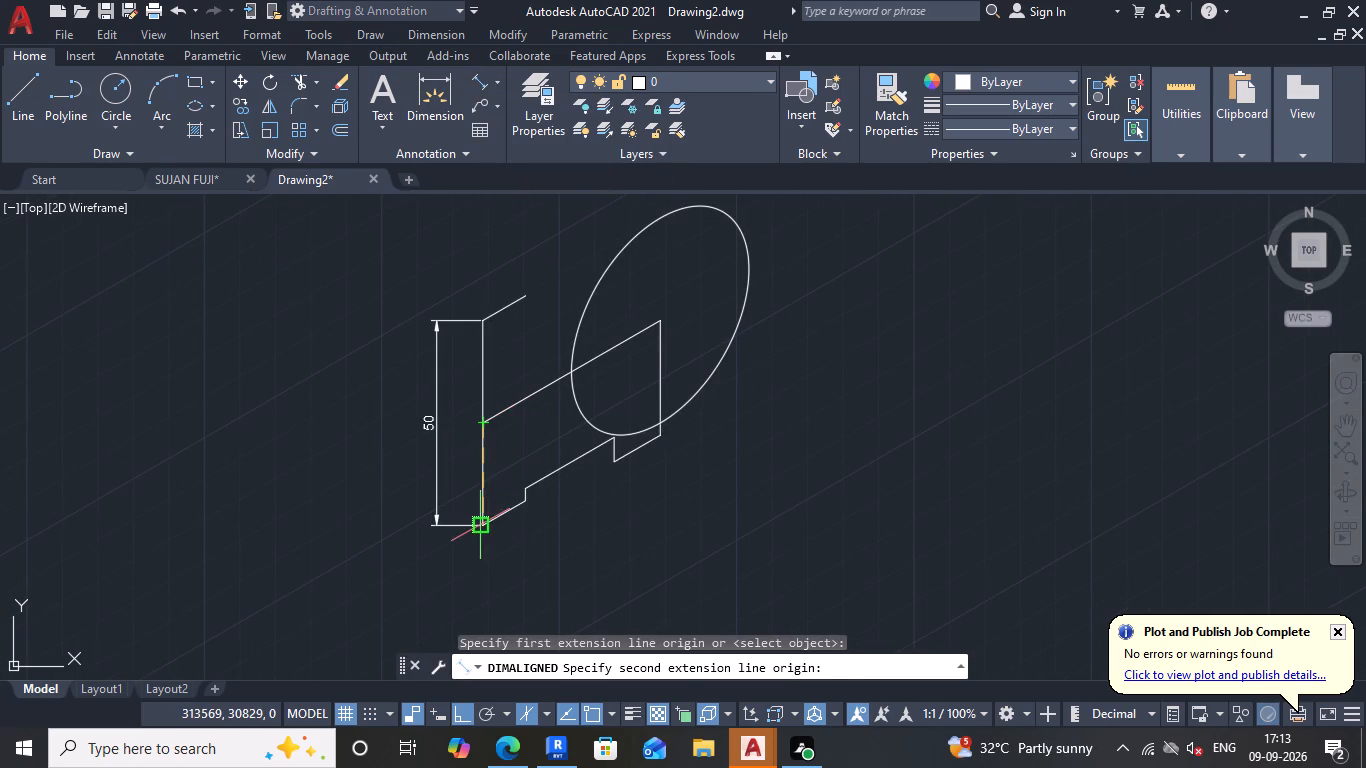
pyautogui.click(474, 530)
pyautogui.scroll(2, 383, 465)
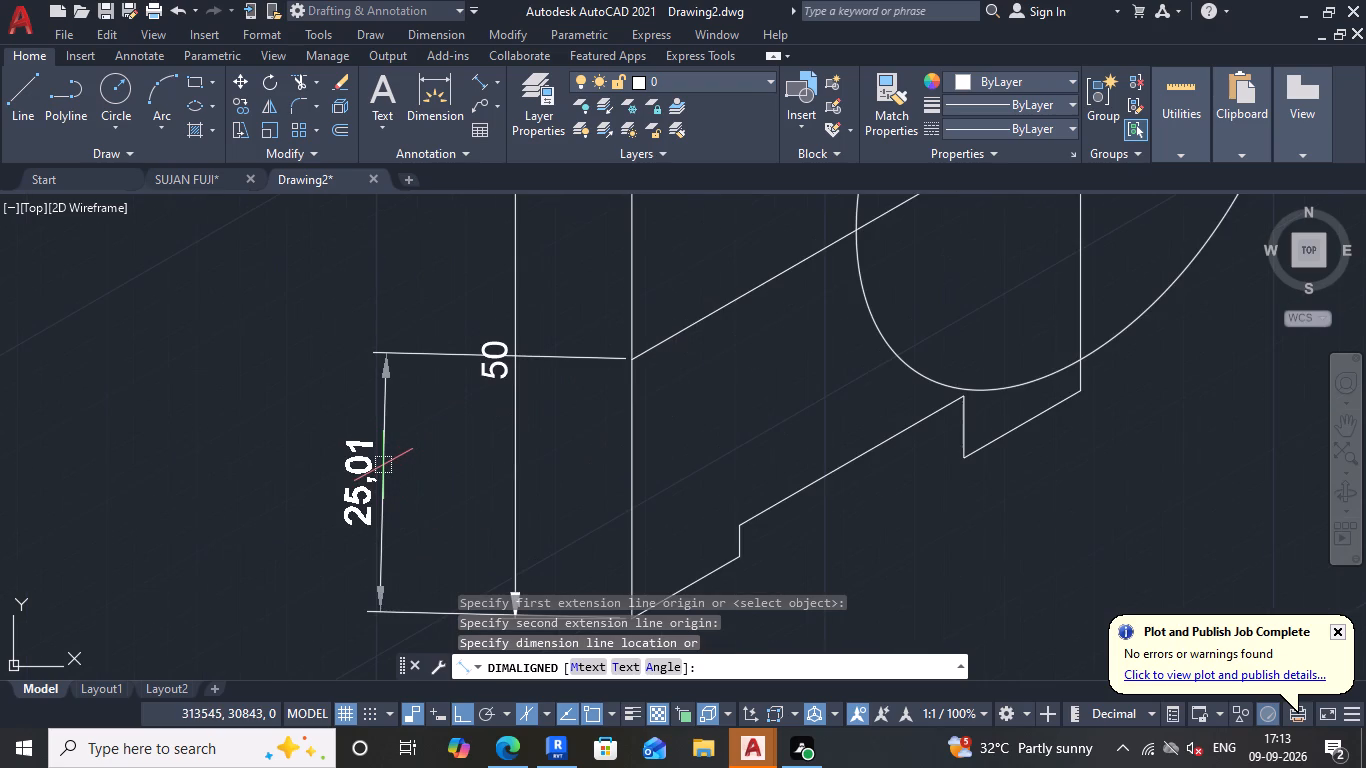
pyautogui.press('Escape')
pyautogui.scroll(-1, 721, 378)
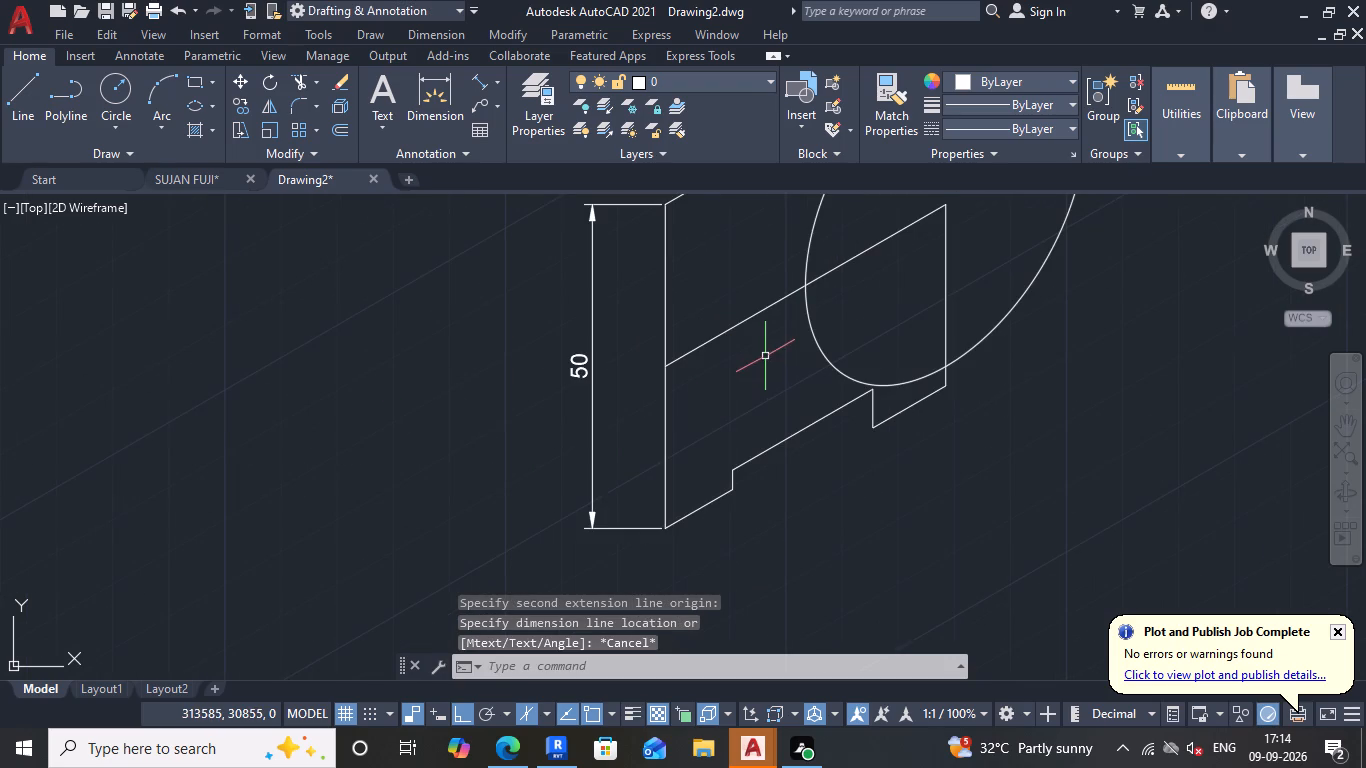
# Erase the isocircle, the sloping line to its centre and the vertical line below the centre.
pyautogui.scroll(-2, 754, 352)
pyautogui.click(802, 317)
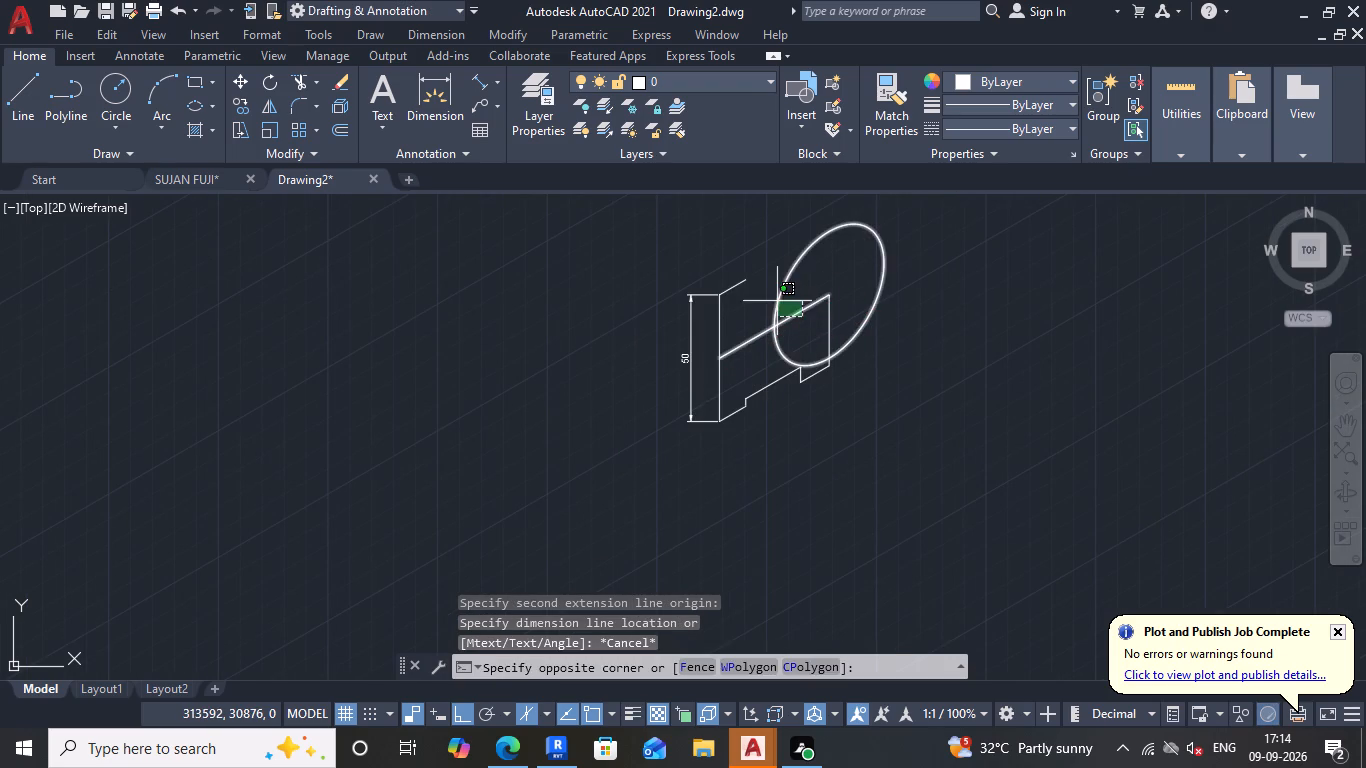
pyautogui.click(776, 300)
pyautogui.click(830, 333)
pyautogui.press('Delete')
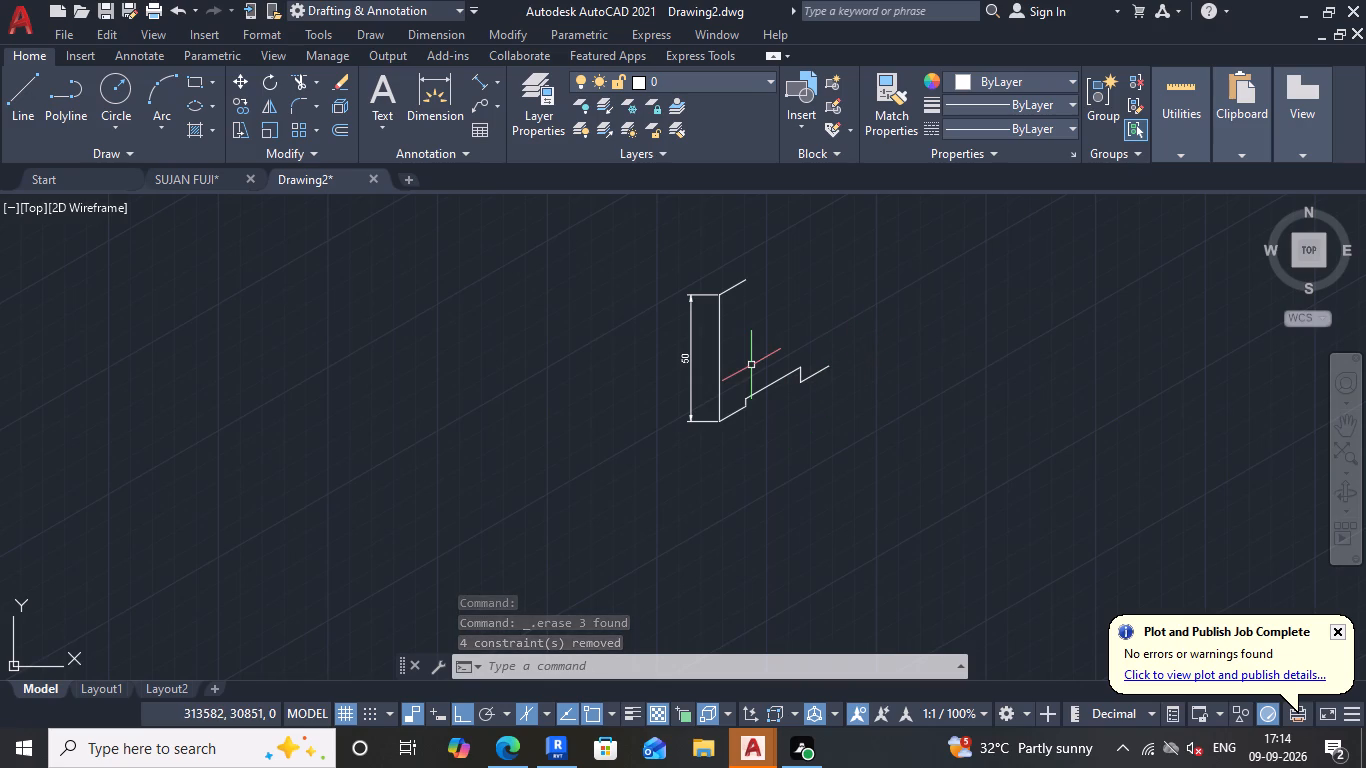
# Draw a 50 mm line at 30° up from the midpoint of the long vertical edge.
pyautogui.scroll(1, 738, 331)
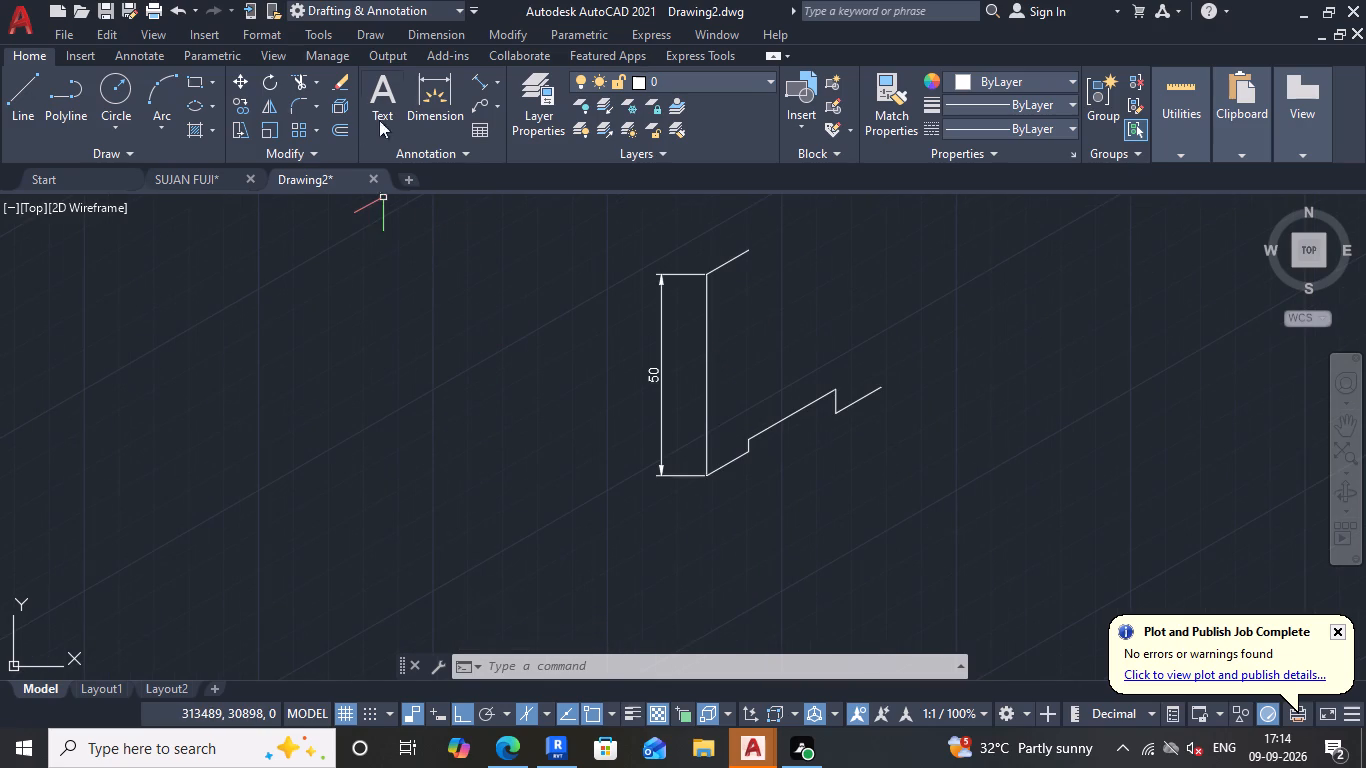
pyautogui.click(15, 100)
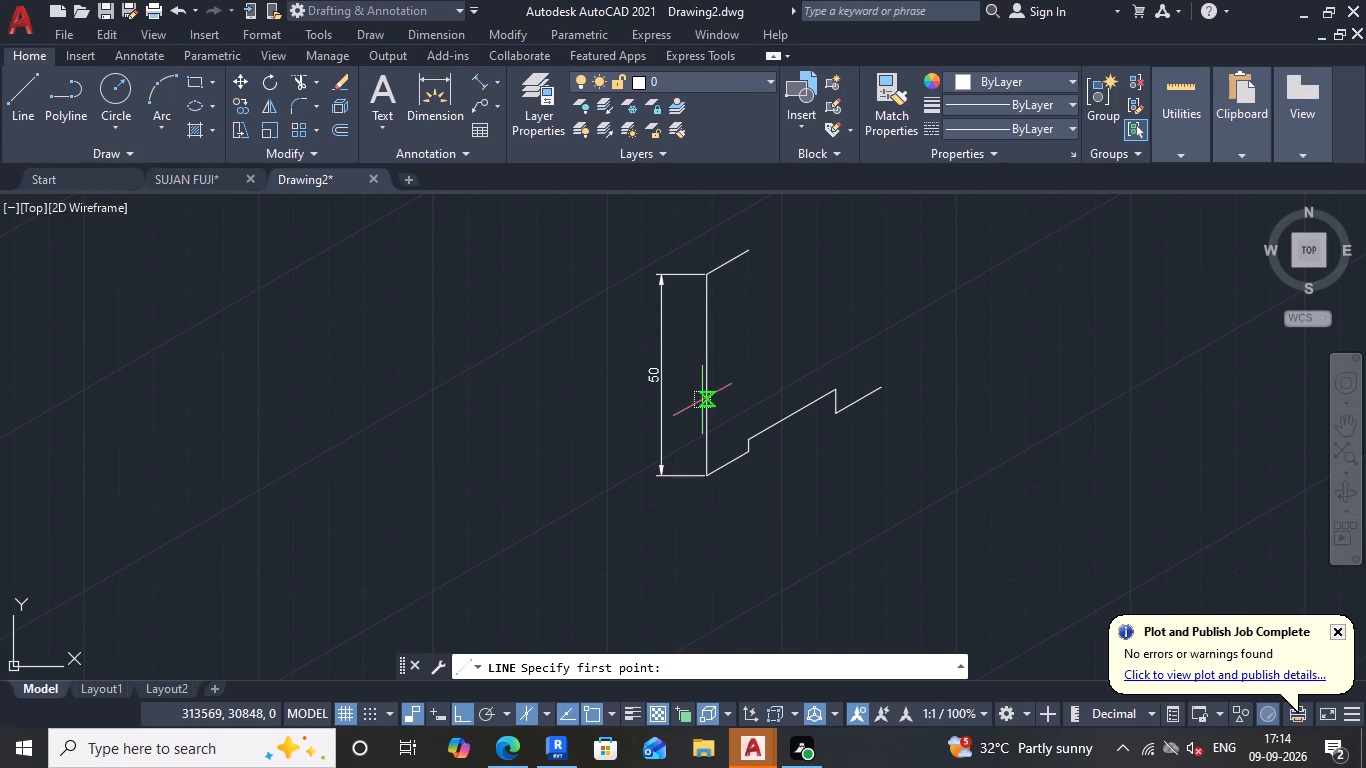
pyautogui.click(704, 373)
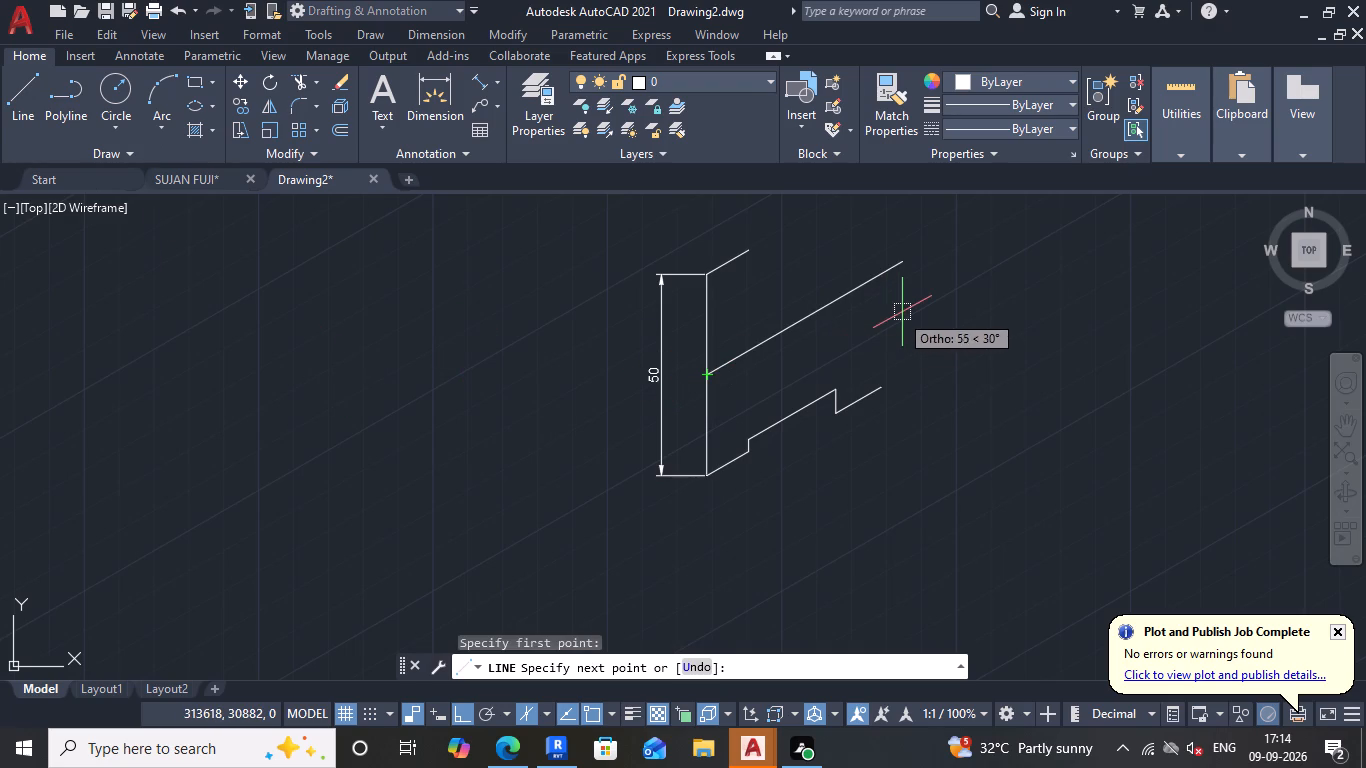
pyautogui.write('50')
pyautogui.press('Return')
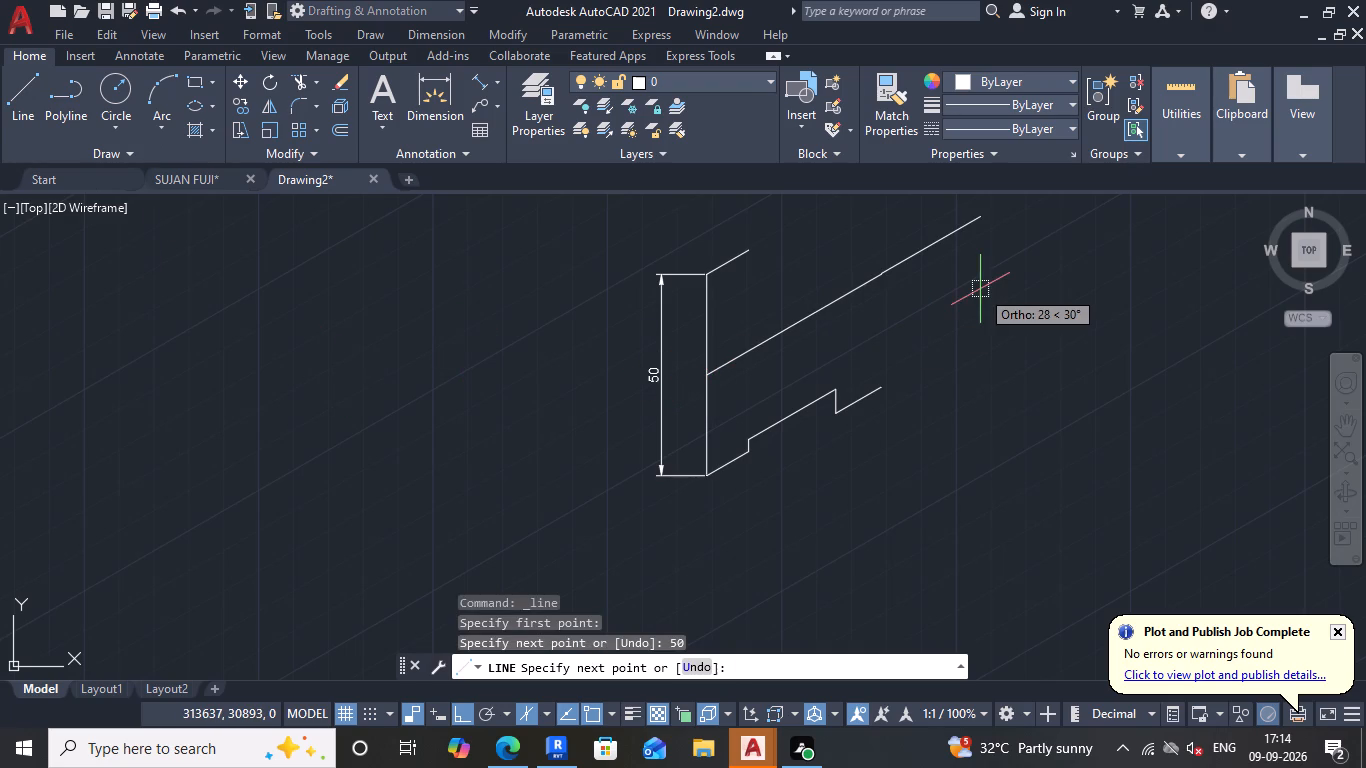
pyautogui.press('Escape')
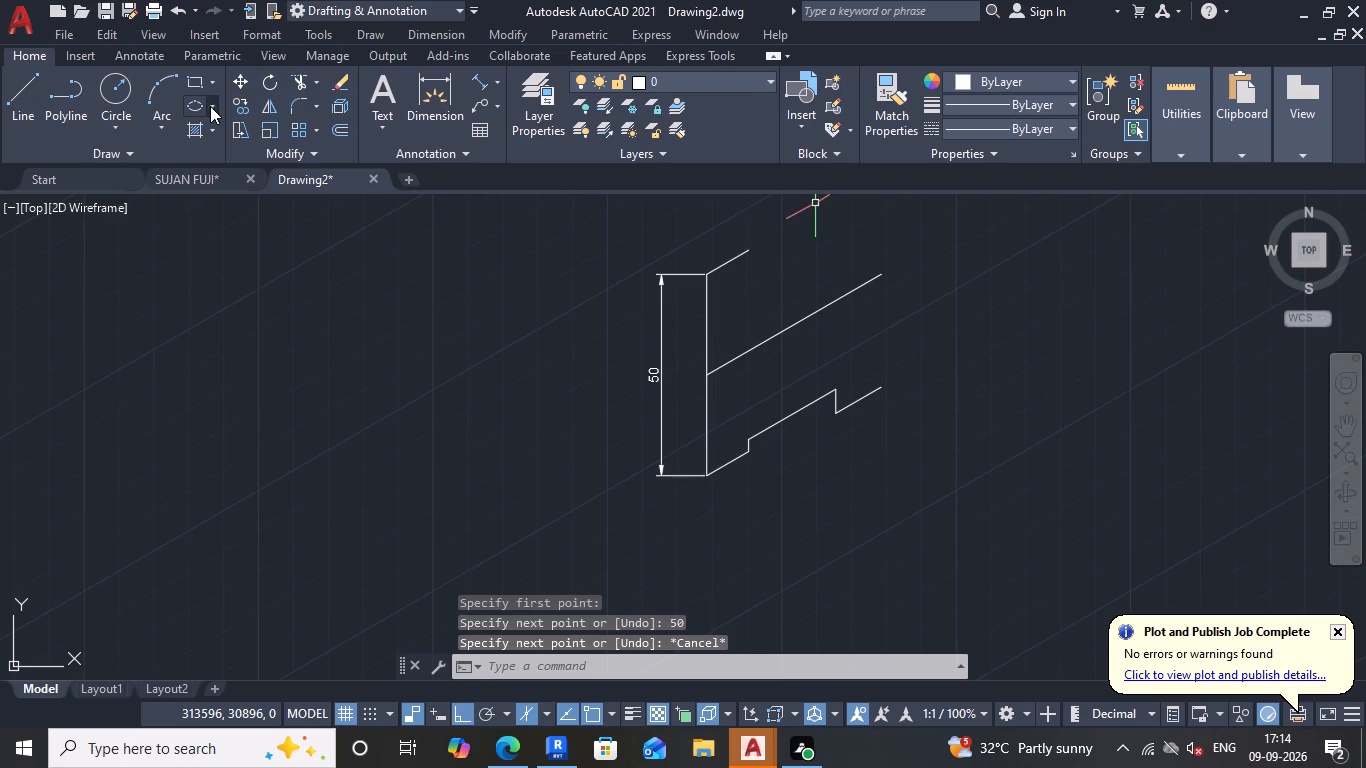
# Draw an isocircle of radius 25 mm centred on the free end of the 50 mm sloping line.
pyautogui.click(193, 105)
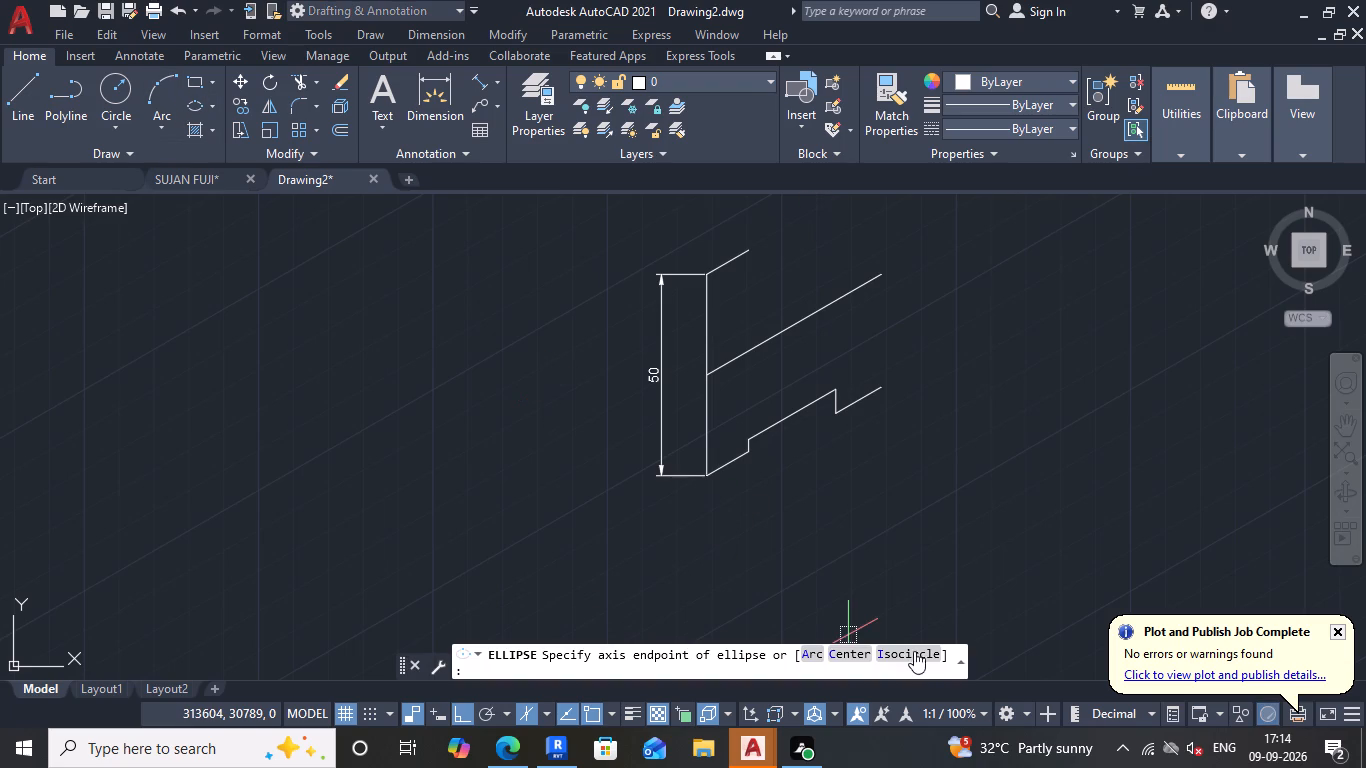
pyautogui.click(914, 648)
pyautogui.click(914, 658)
pyautogui.click(885, 280)
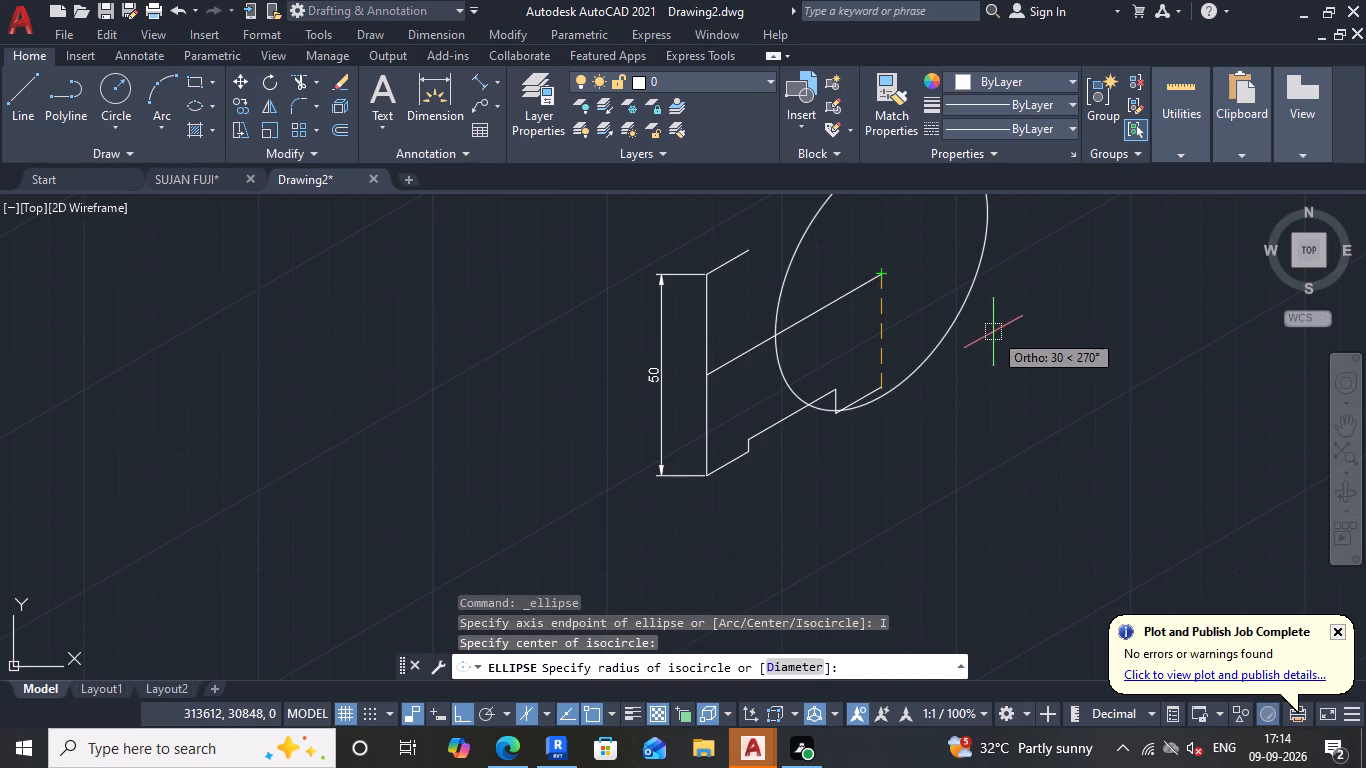
pyautogui.write('25')
pyautogui.press('Return')
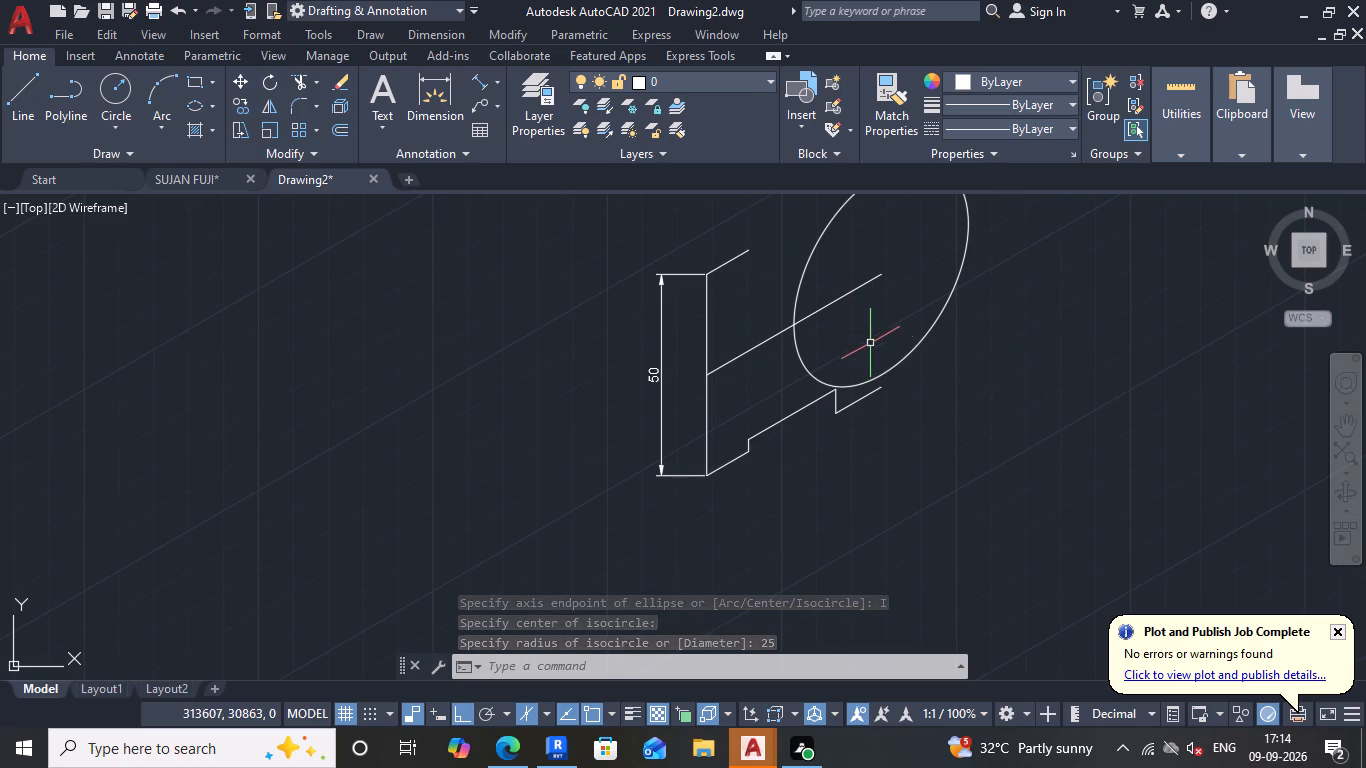
# Draw a vertical line from the isocircle's centre down to just past the free end of the stepped lower outline.
pyautogui.click(31, 86)
pyautogui.moveTo(934, 319); pyautogui.dragTo(854, 392, button='middle')
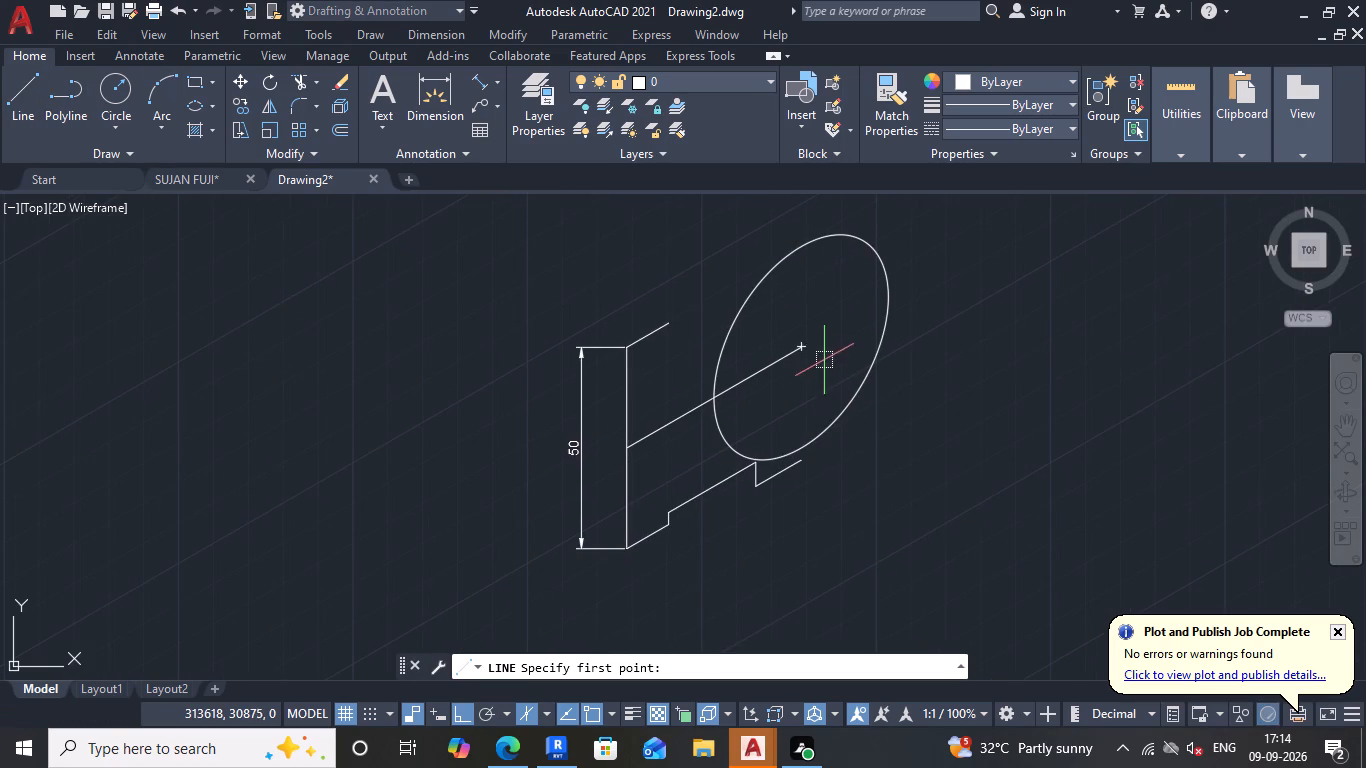
pyautogui.click(806, 350)
pyautogui.scroll(-1, 809, 495)
pyautogui.scroll(2, 809, 495)
pyautogui.click(812, 477)
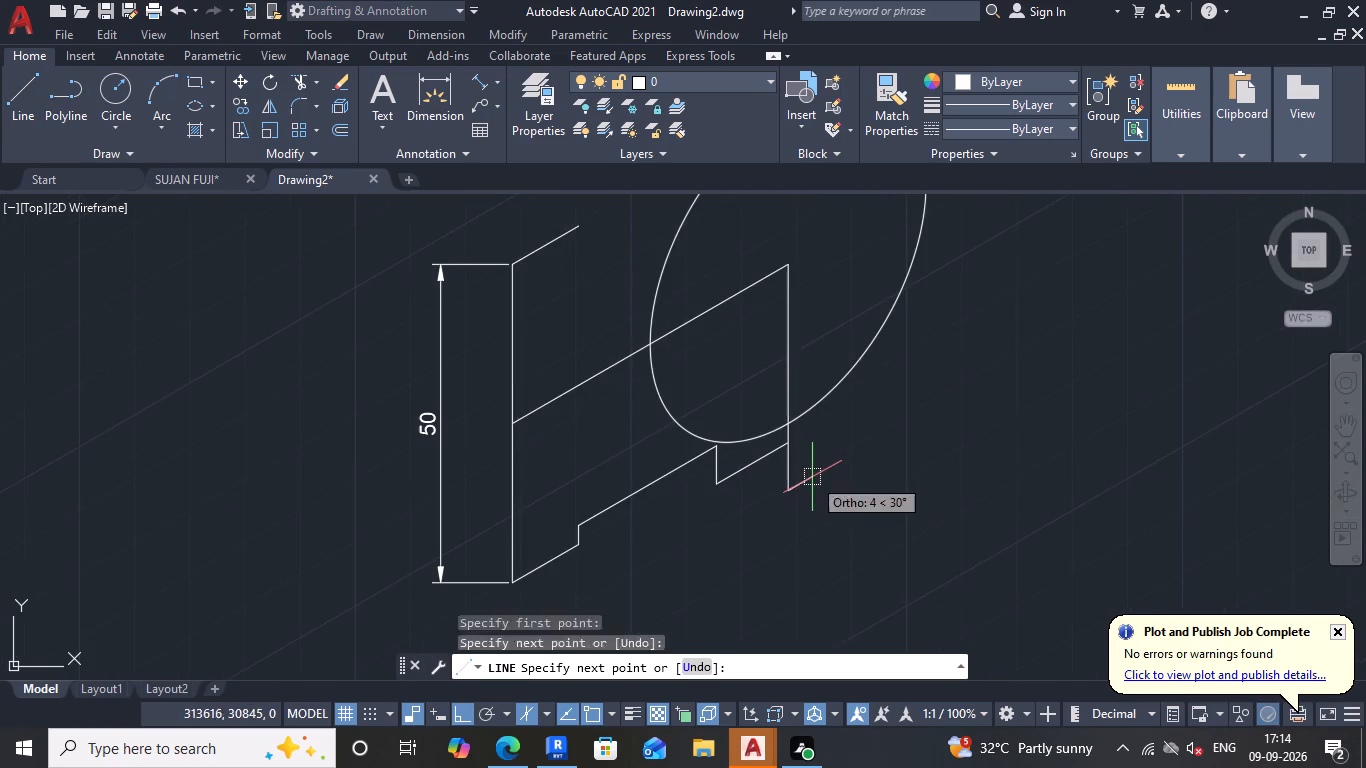
pyautogui.press('Escape')
# Draw a vertical line from the isocircle's centre up to a point above the isocircle.
pyautogui.scroll(-2, 833, 482)
pyautogui.moveTo(832, 392); pyautogui.dragTo(841, 439, button='middle')
pyautogui.scroll(2, 834, 431)
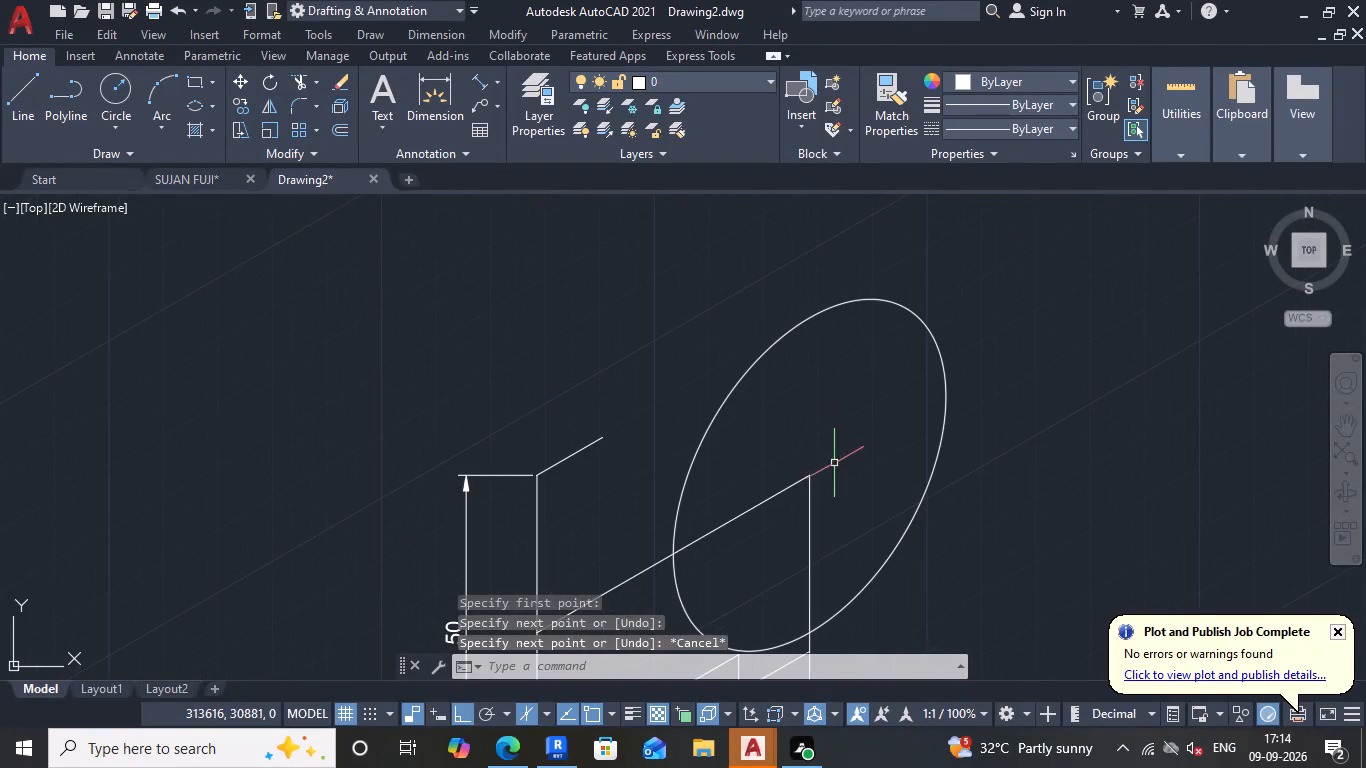
pyautogui.press('space')
pyautogui.click(808, 475)
pyautogui.click(757, 231)
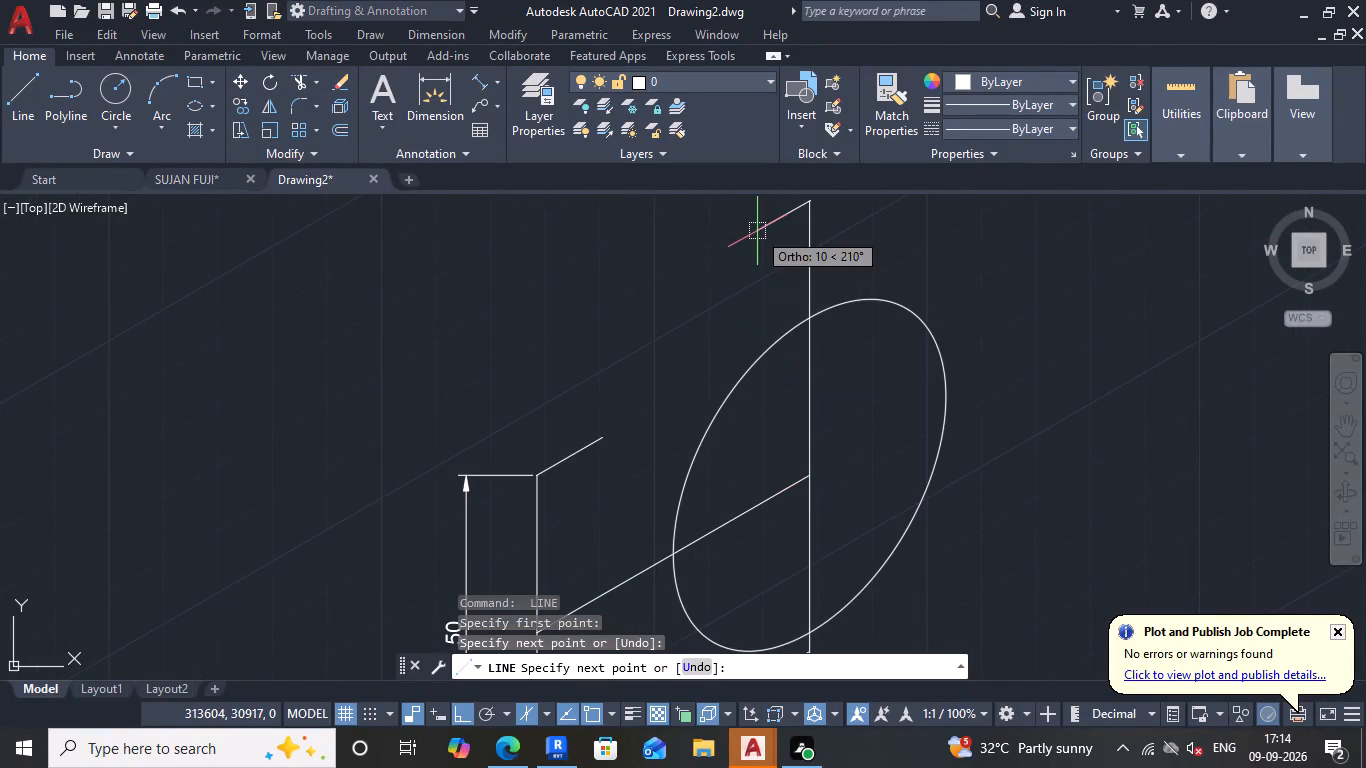
pyautogui.press('Escape')
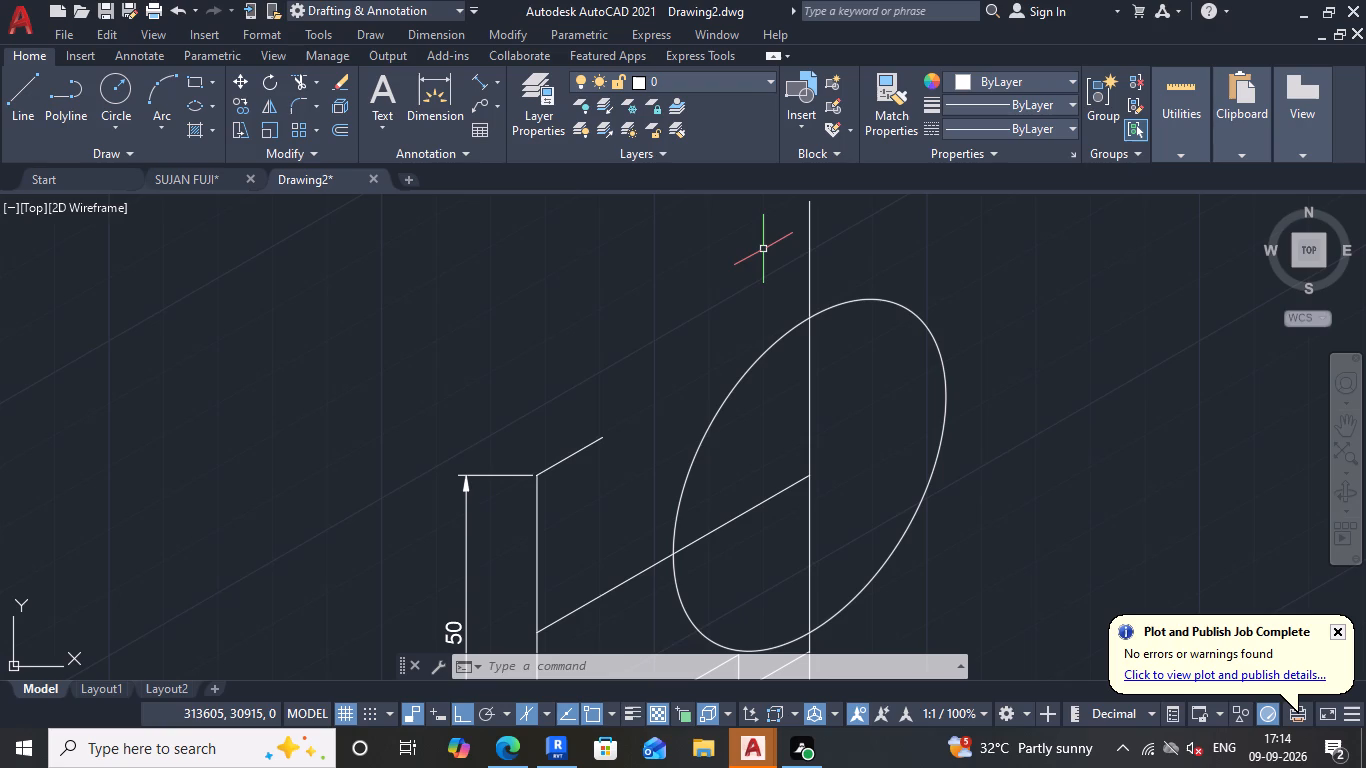
# Draw a concentric isocircle of radius 15 mm inside the 25 mm radius isocircle.
pyautogui.moveTo(835, 297); pyautogui.dragTo(810, 294, button='middle')
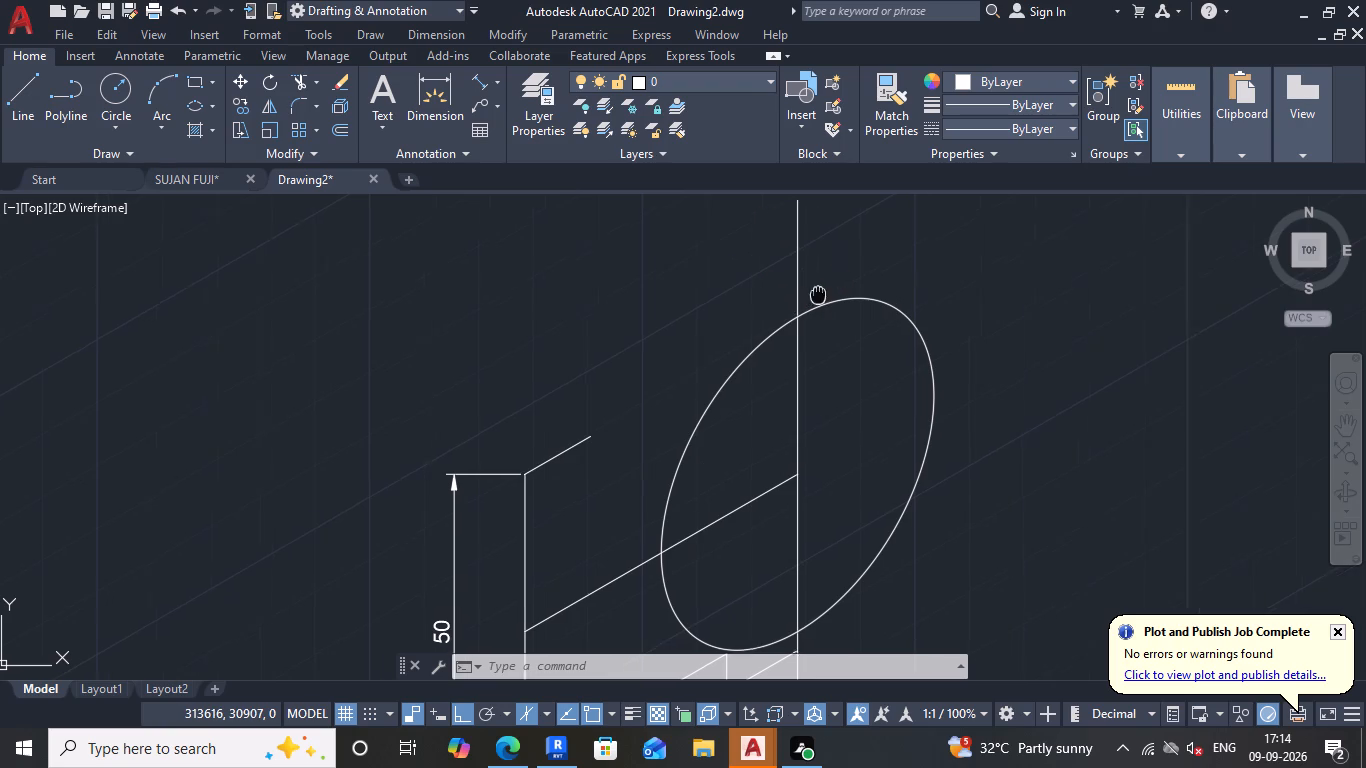
pyautogui.moveTo(810, 294); pyautogui.dragTo(761, 286, button='middle')
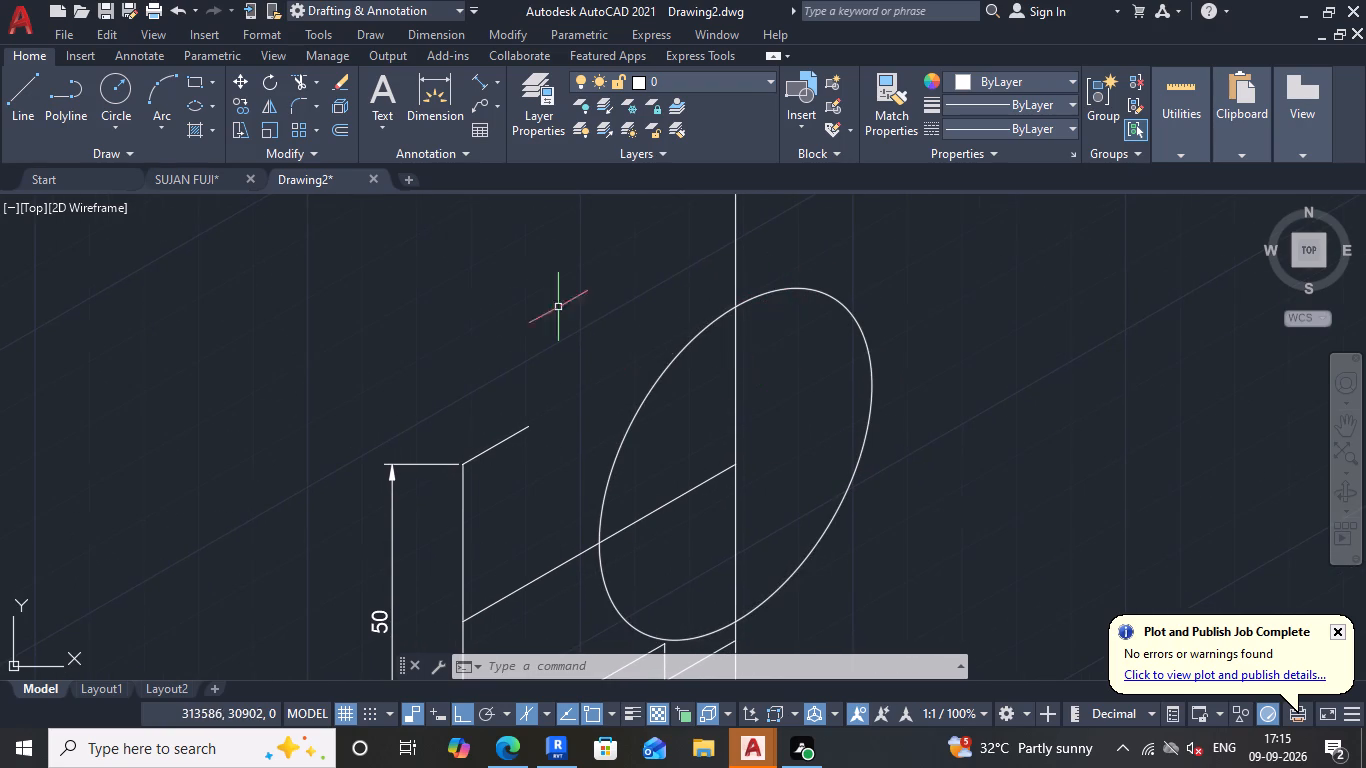
pyautogui.click(195, 99)
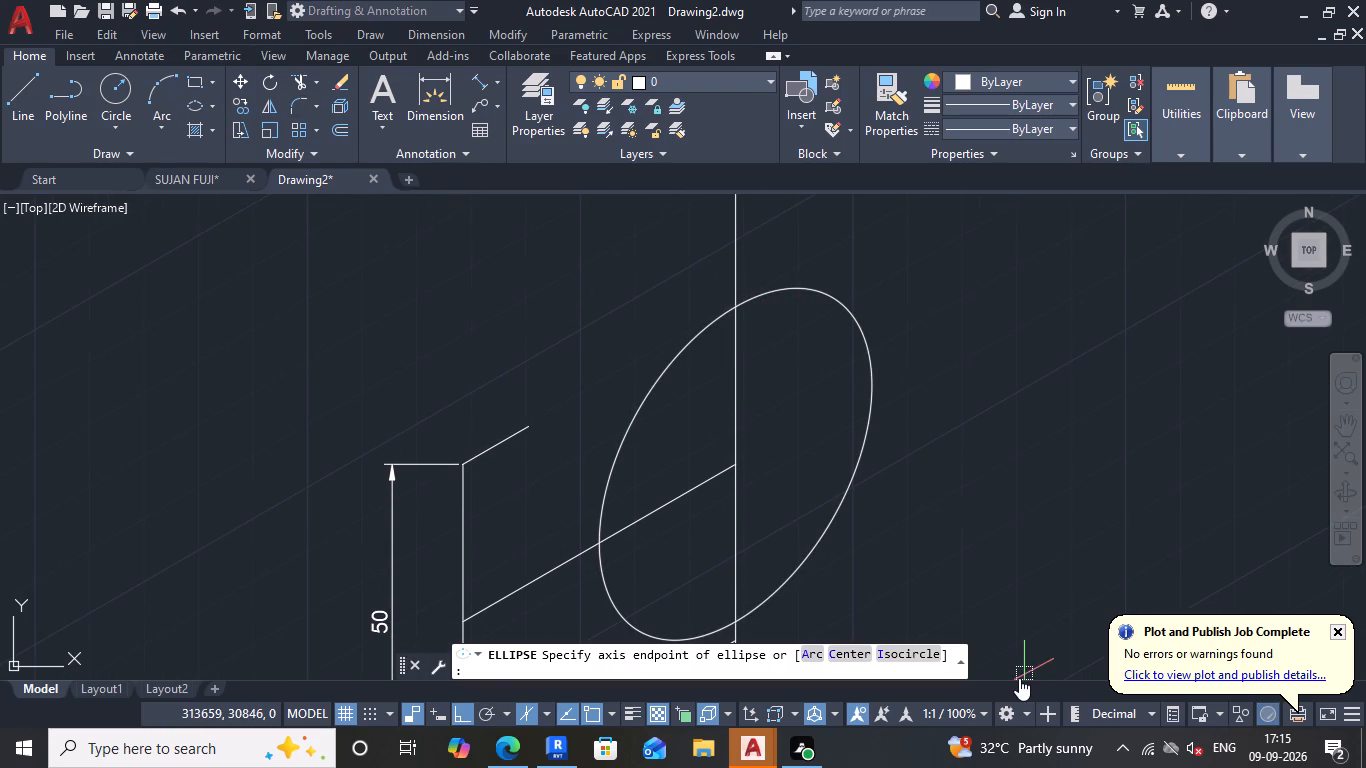
pyautogui.click(919, 657)
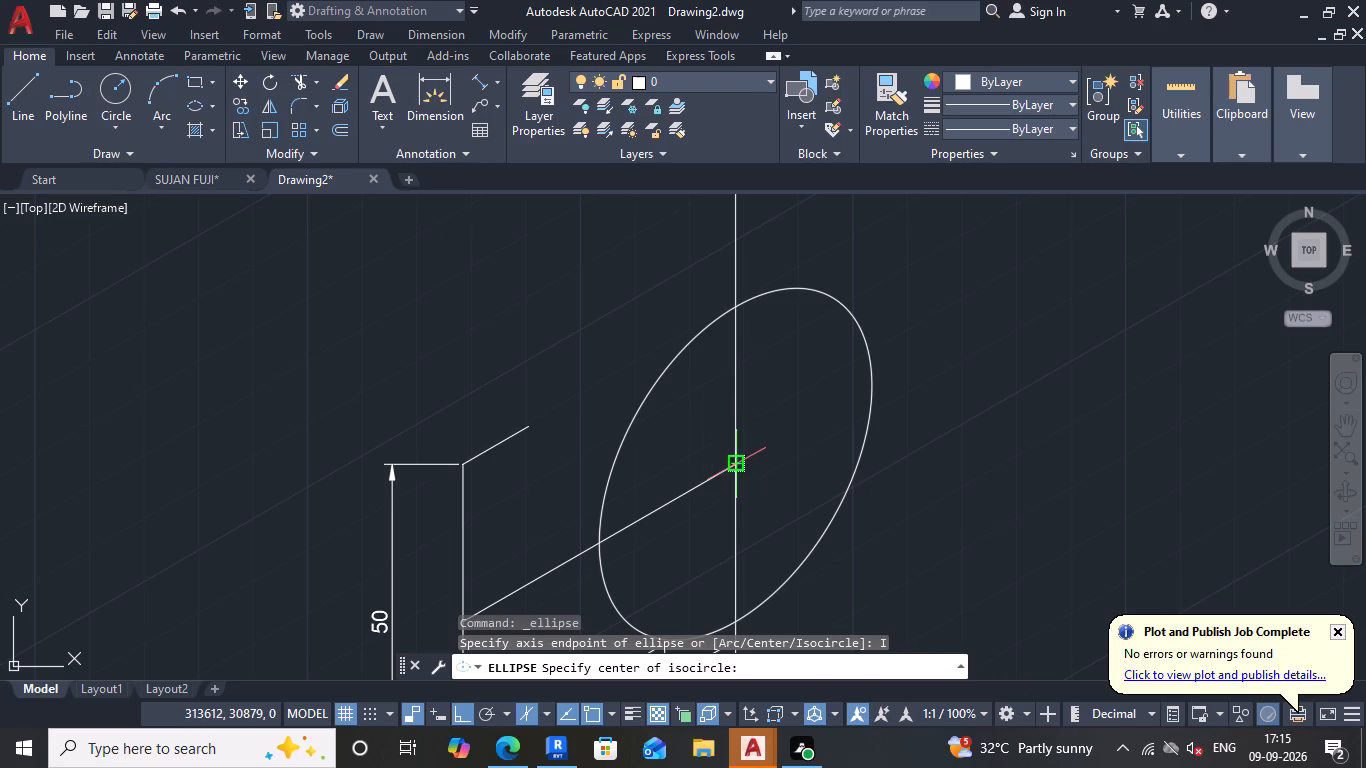
pyautogui.click(731, 461)
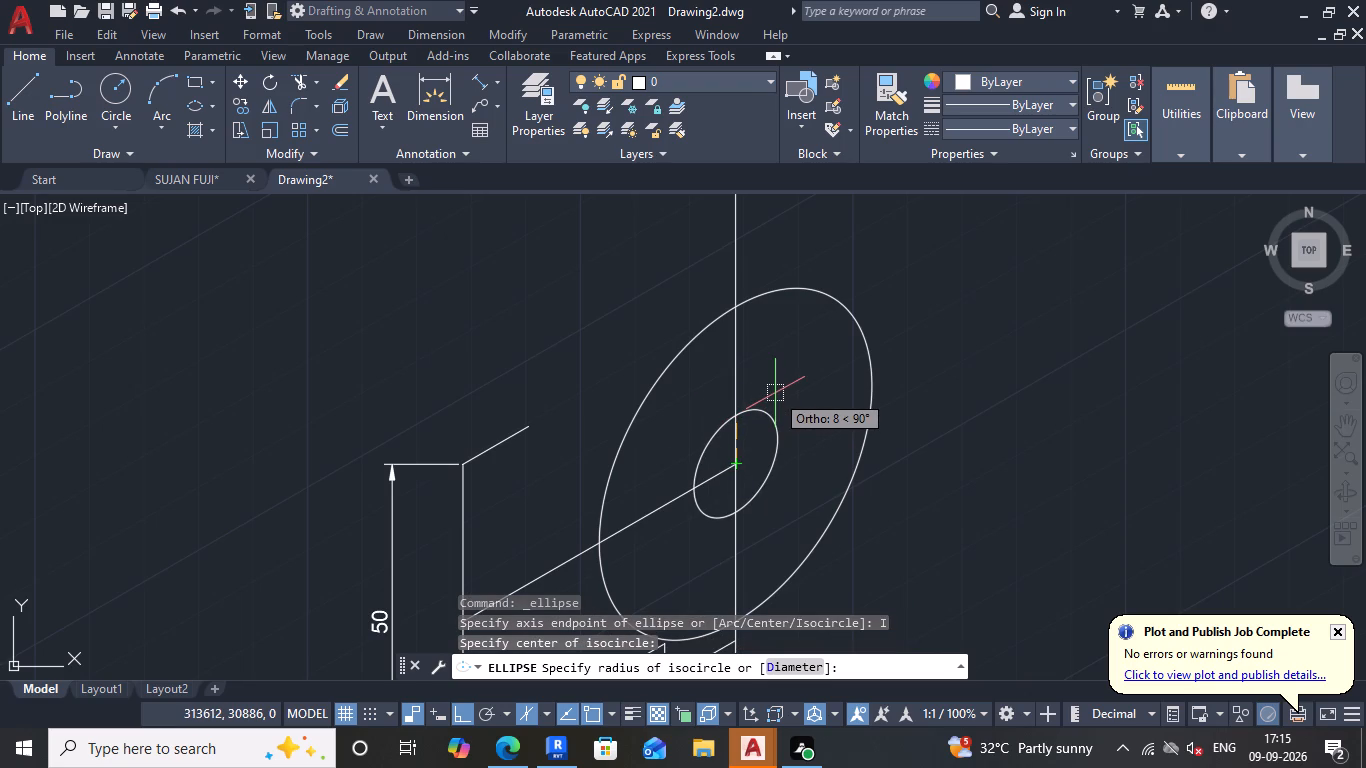
pyautogui.write('15')
pyautogui.press('Return')
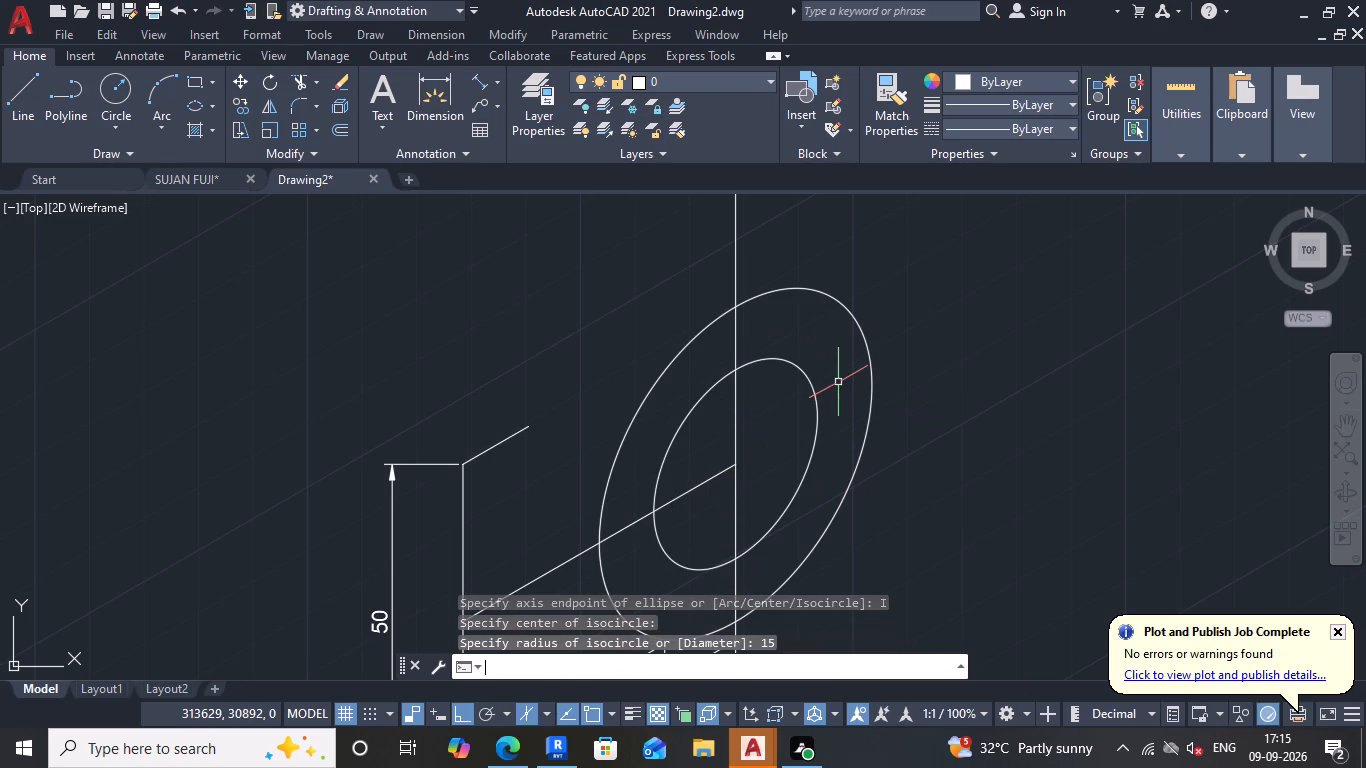
# Copy the 15 mm radius isocircle from its centre 6 mm along the 330° direction in the left isoplane.
pyautogui.click(703, 443)
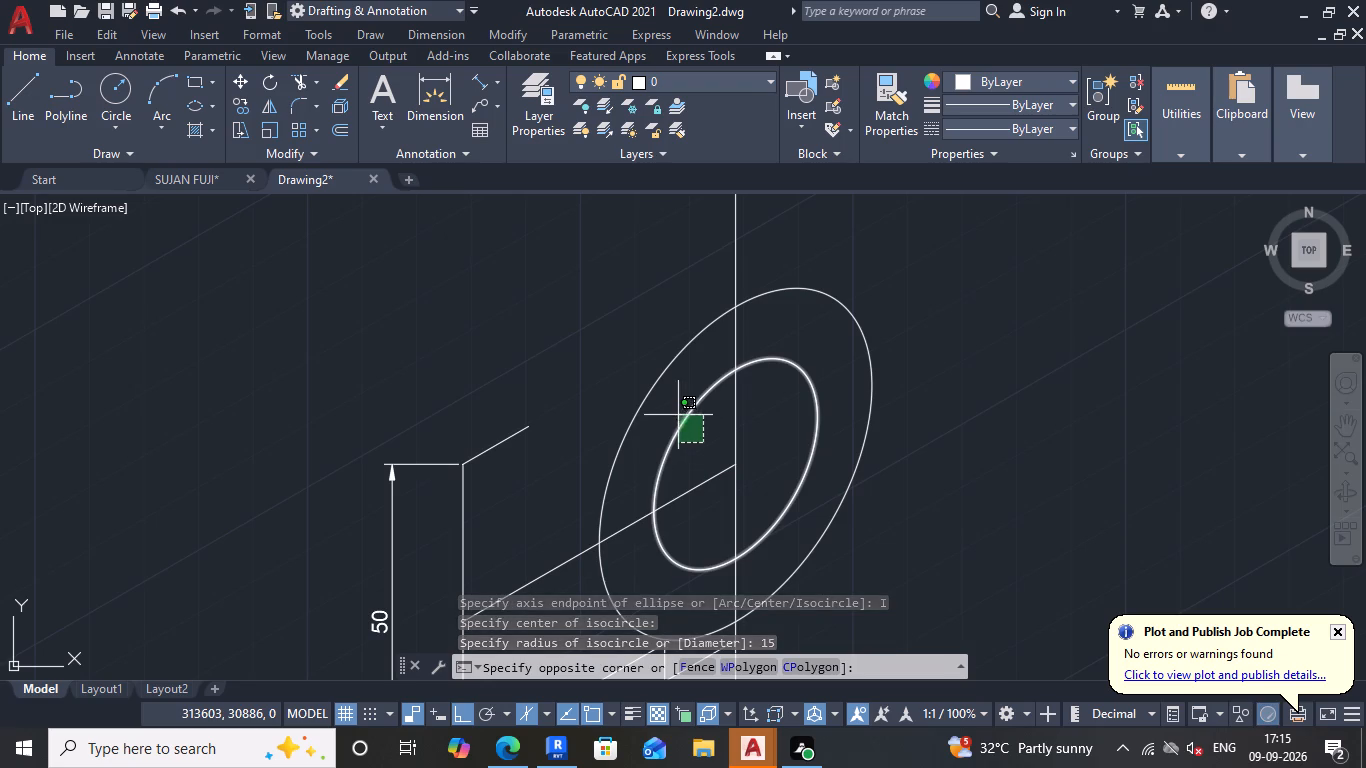
pyautogui.click(674, 412)
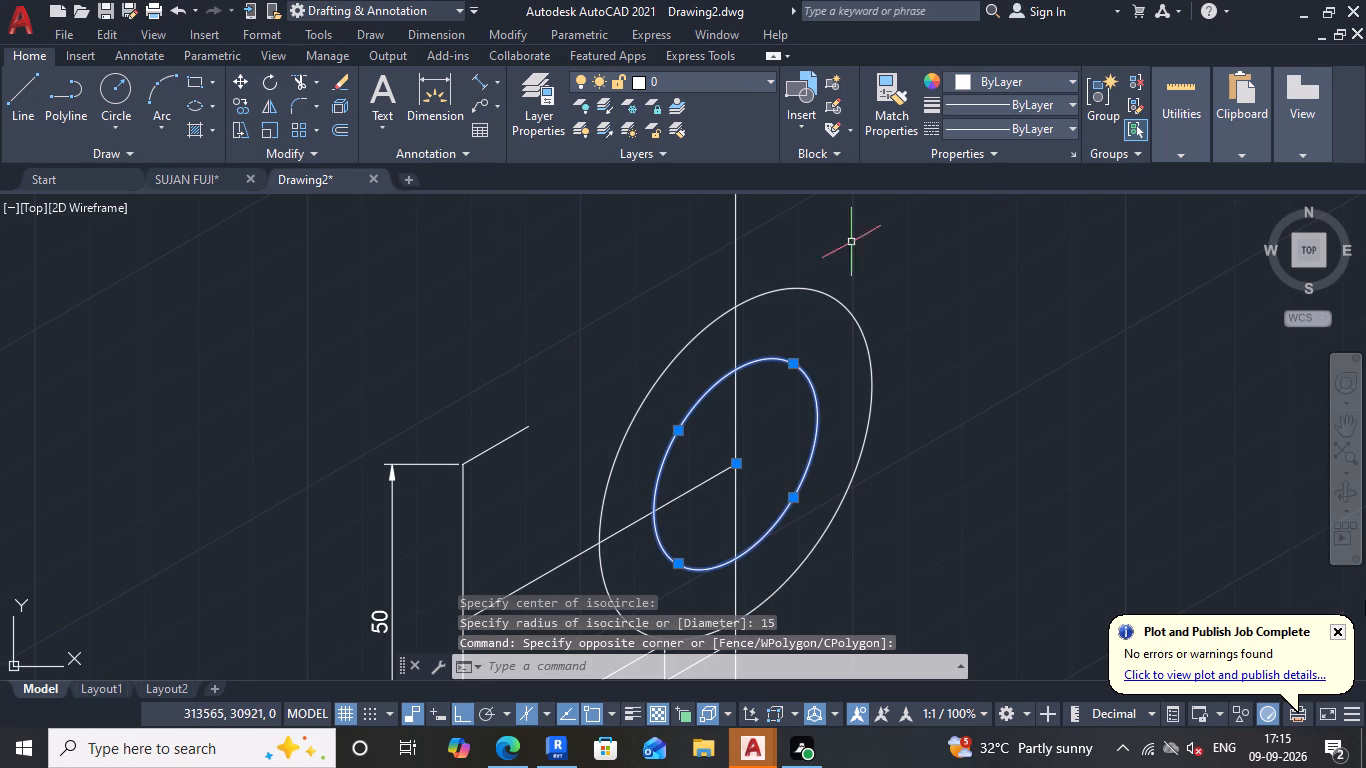
pyautogui.click(237, 103)
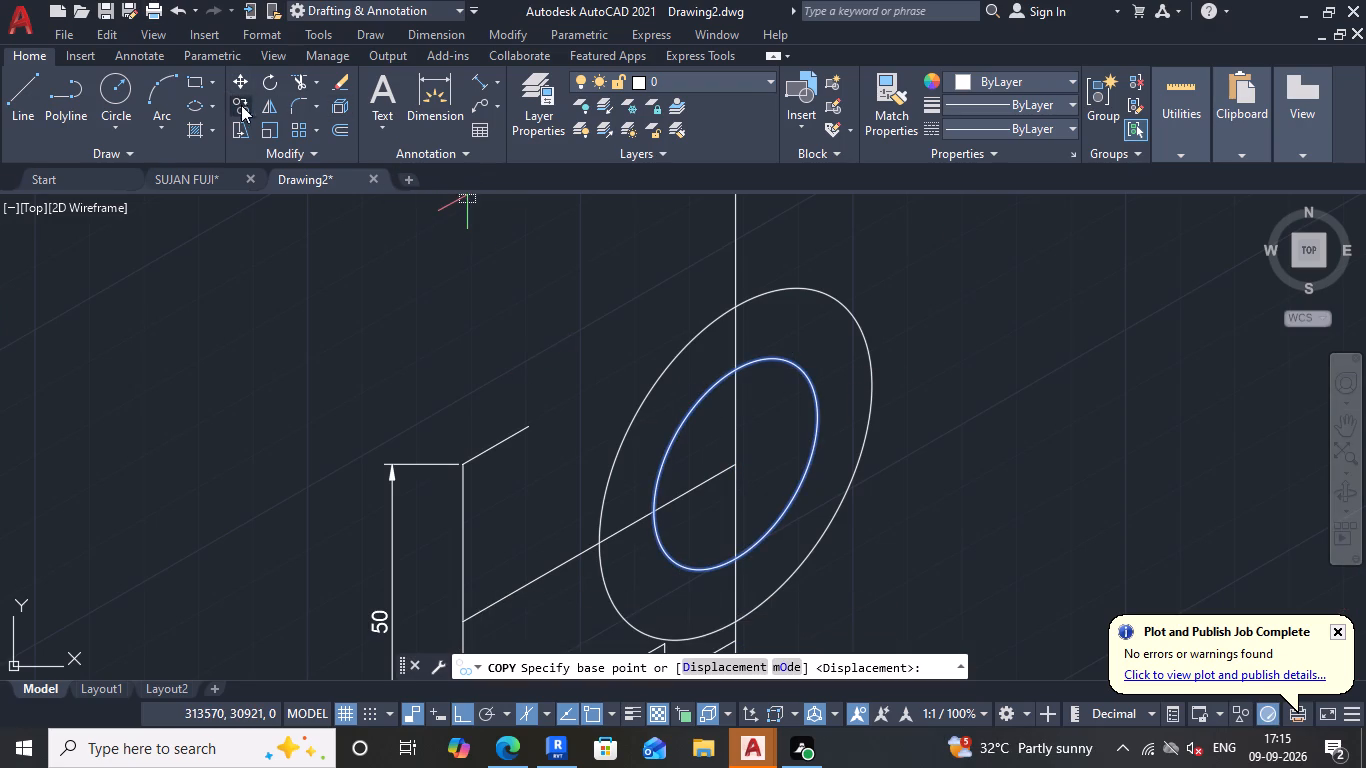
pyautogui.click(734, 464)
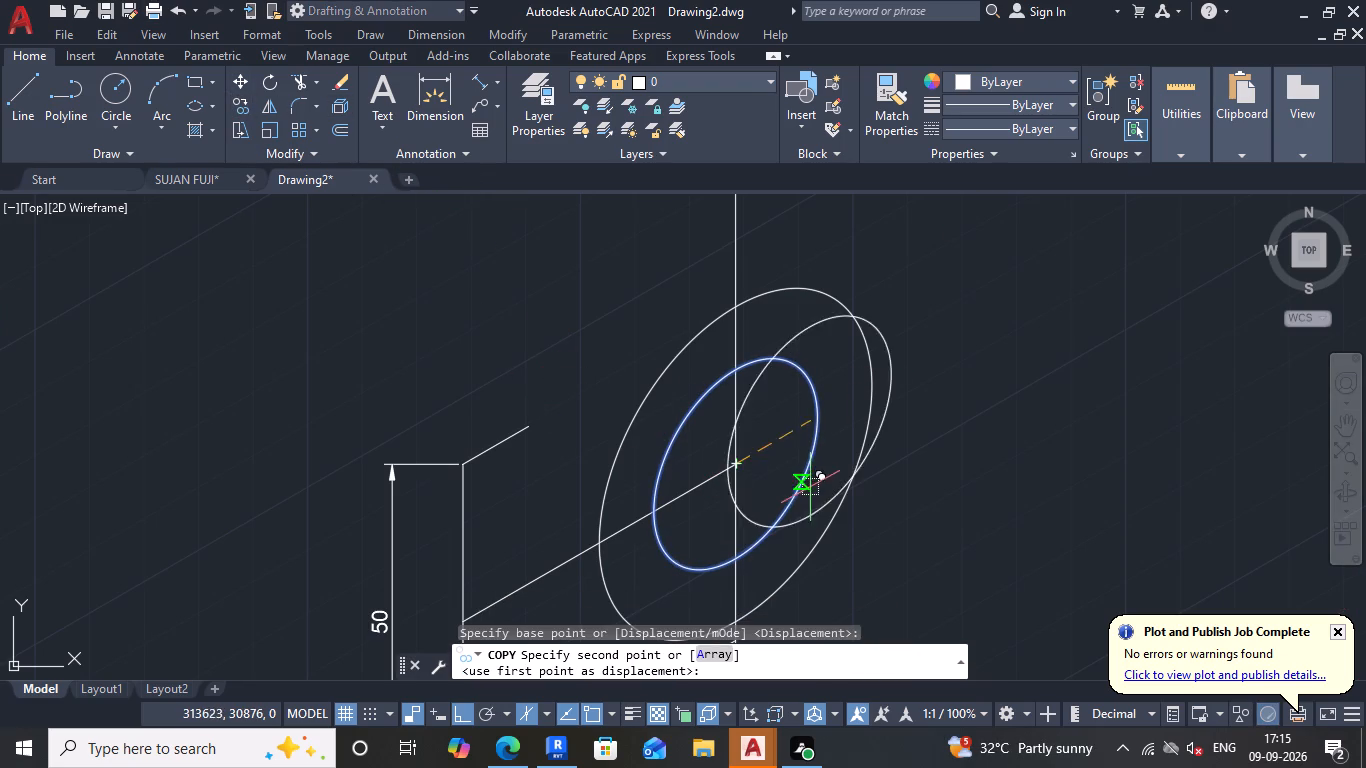
pyautogui.press('F5')
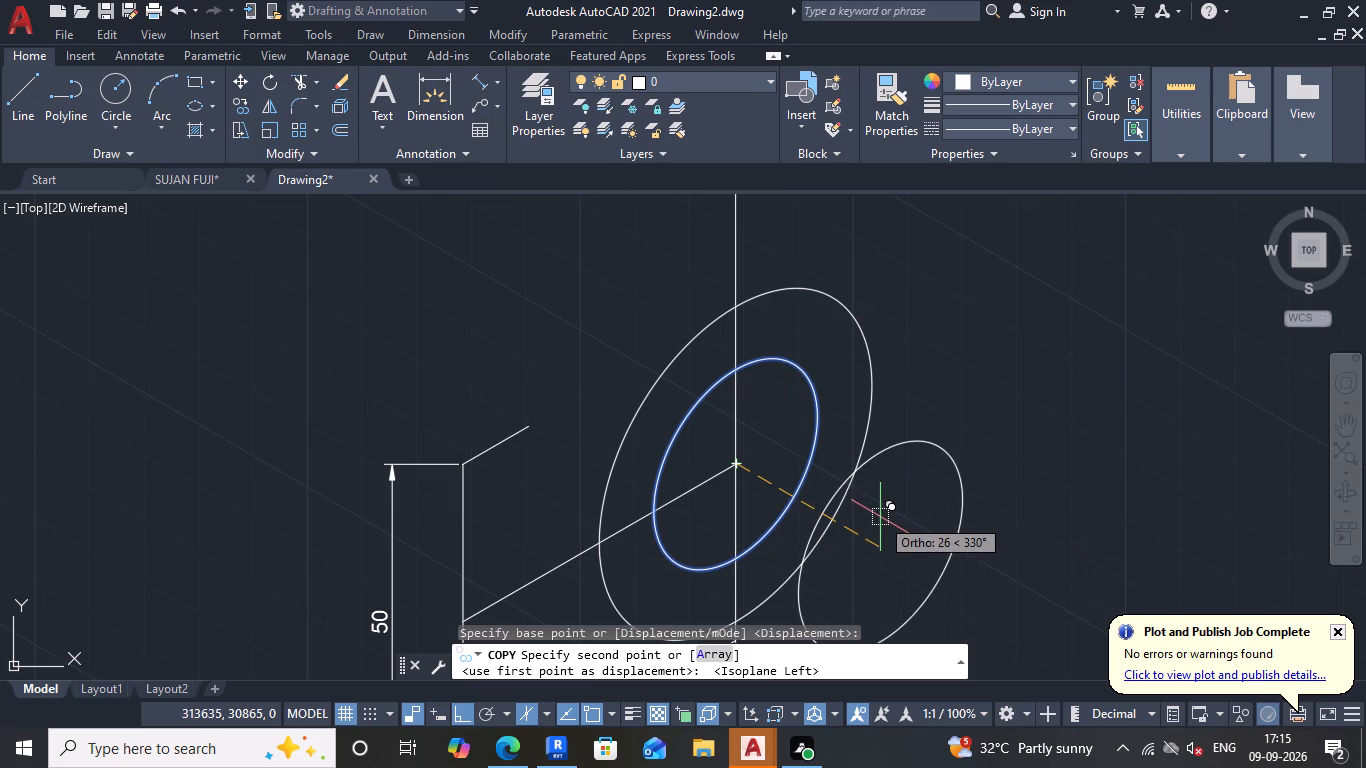
pyautogui.press('6')
pyautogui.press('Return')
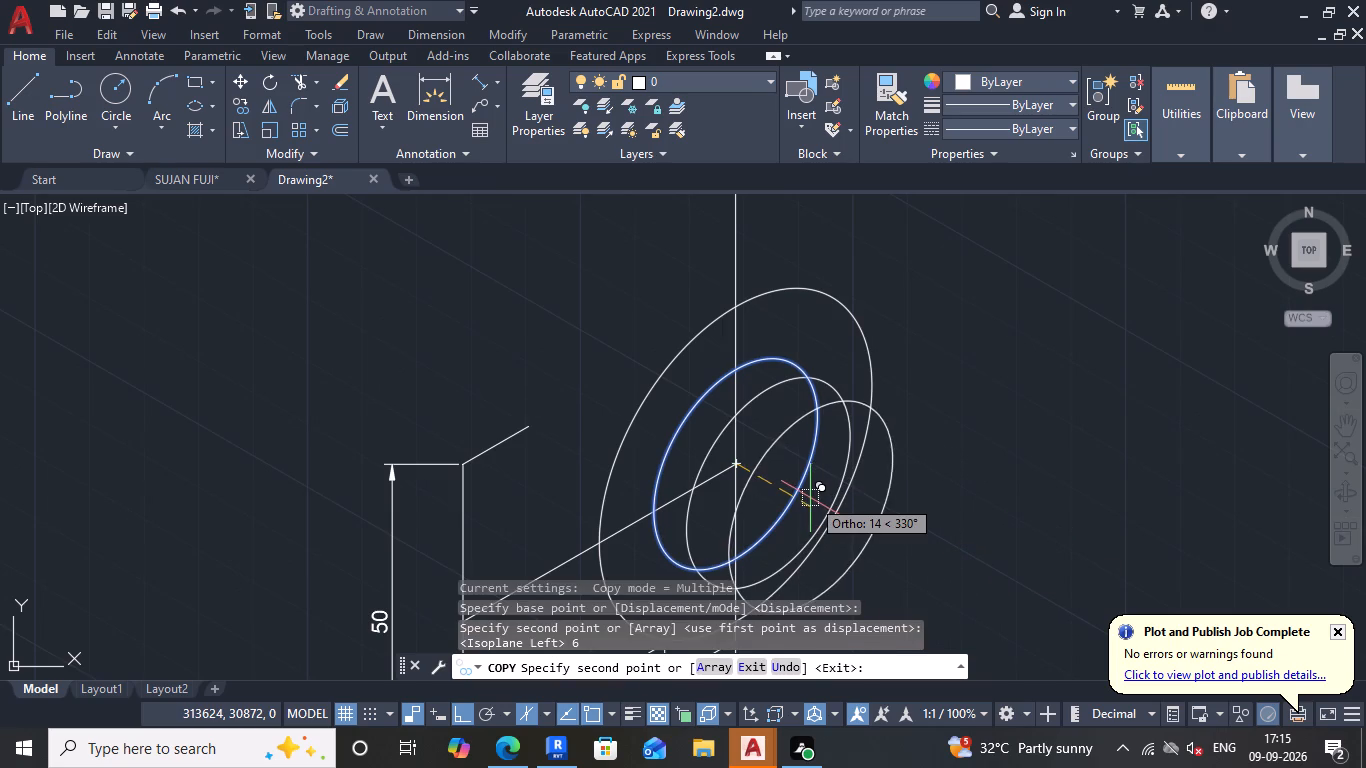
pyautogui.press('Escape')
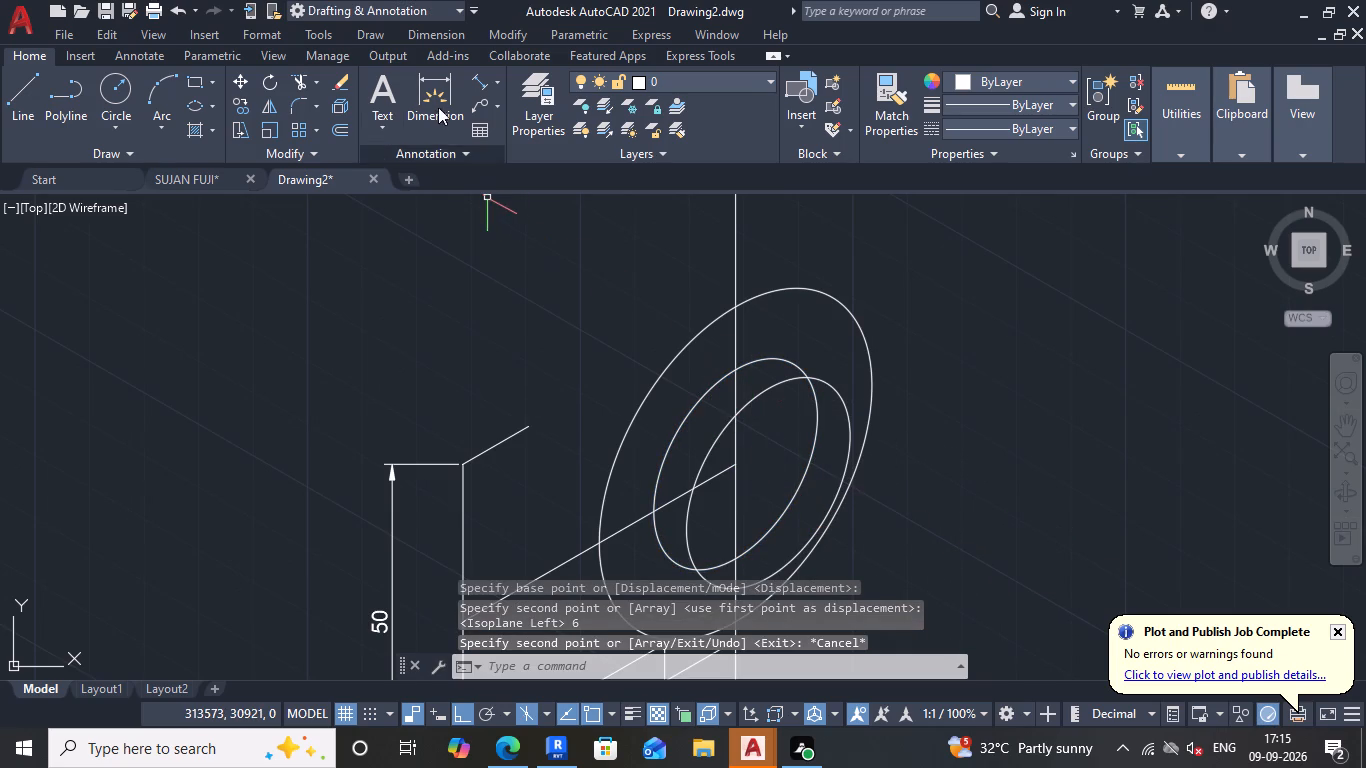
# Trim away the part of the original 15 mm radius isocircle that lies inside its copy.
pyautogui.click(299, 74)
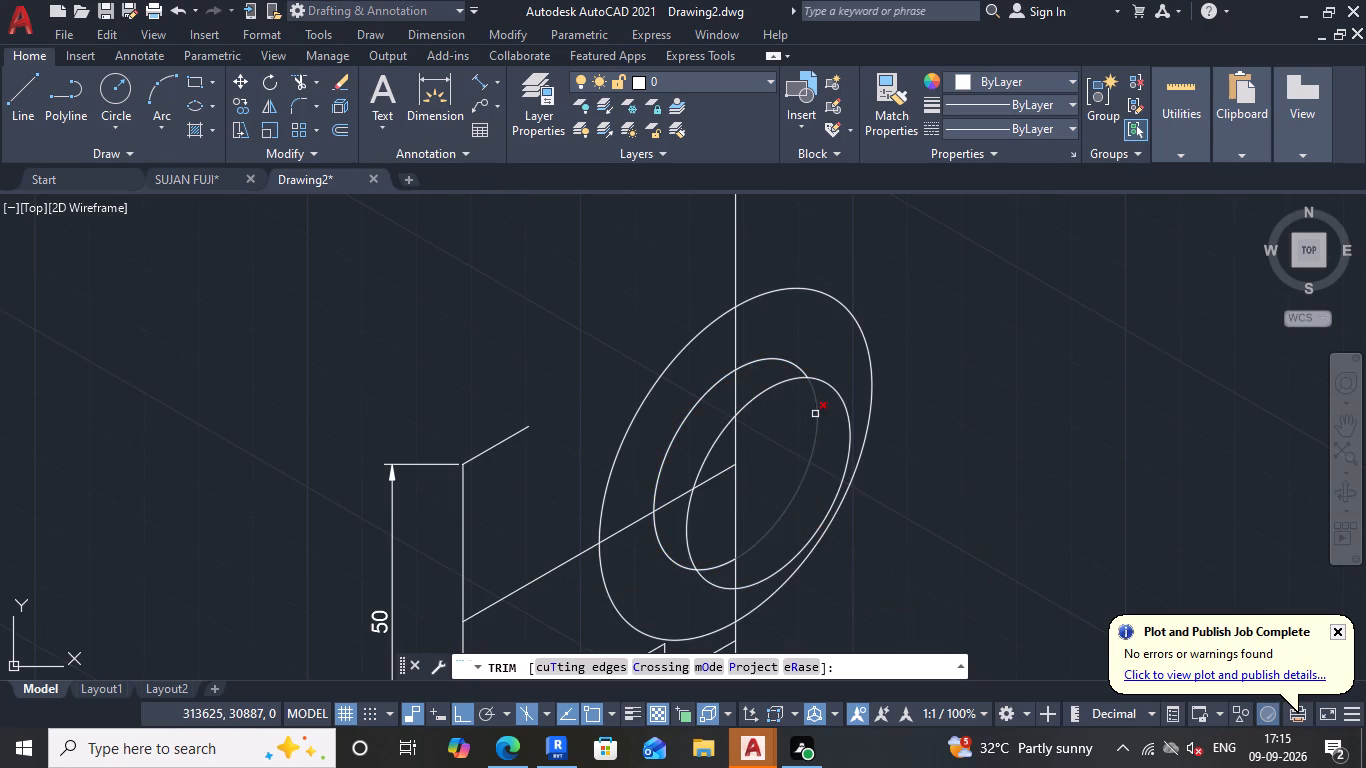
pyautogui.click(815, 414)
pyautogui.click(721, 567)
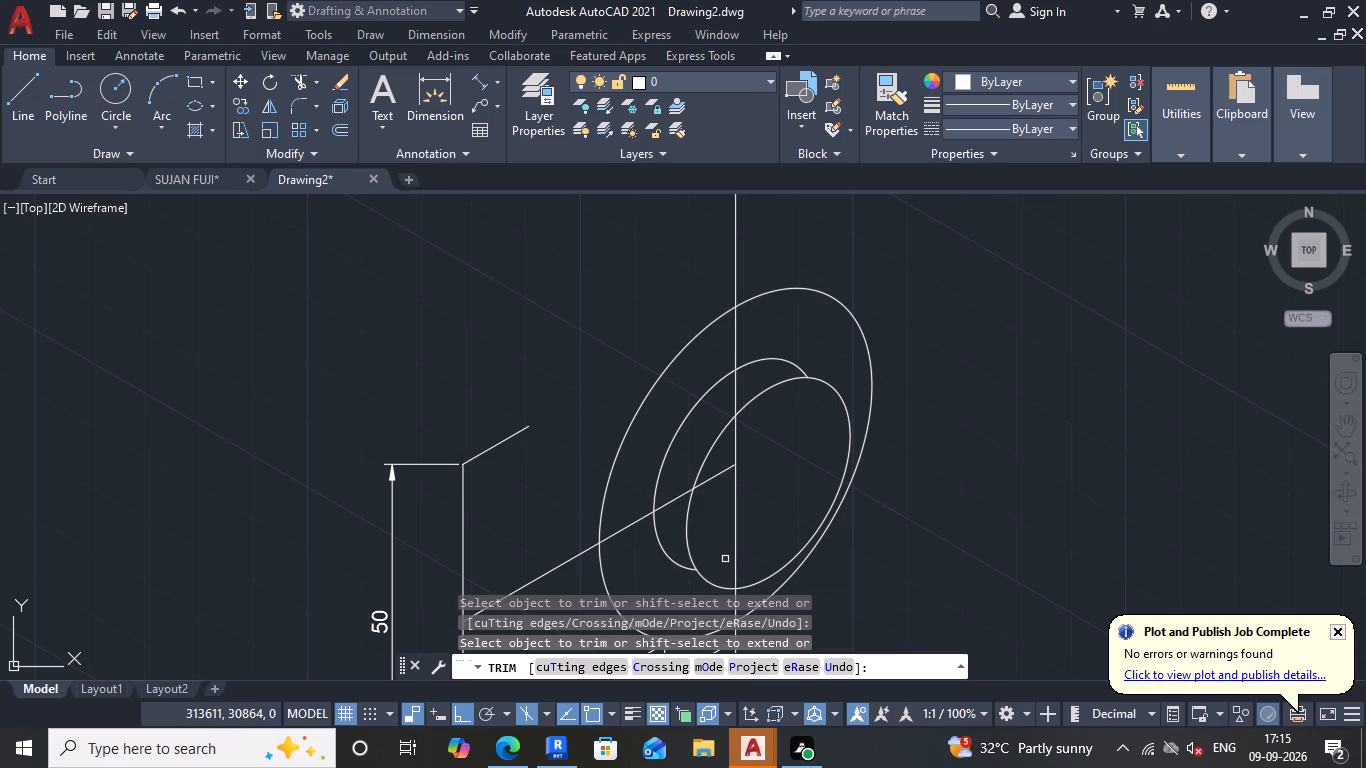
# Draw a line at 330° joining the upper ends of the trimmed inner isocircle and its copy.
pyautogui.click(16, 102)
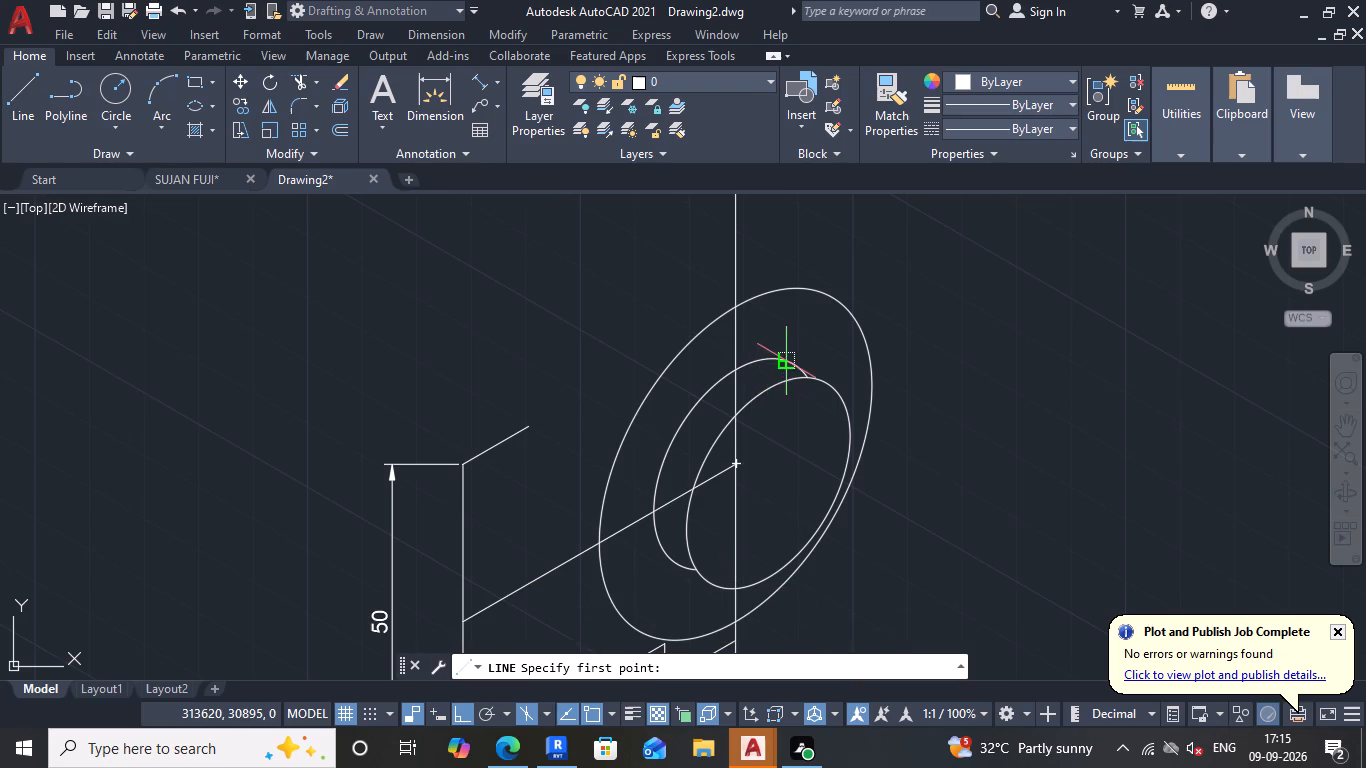
pyautogui.click(793, 370)
pyautogui.scroll(3, 823, 389)
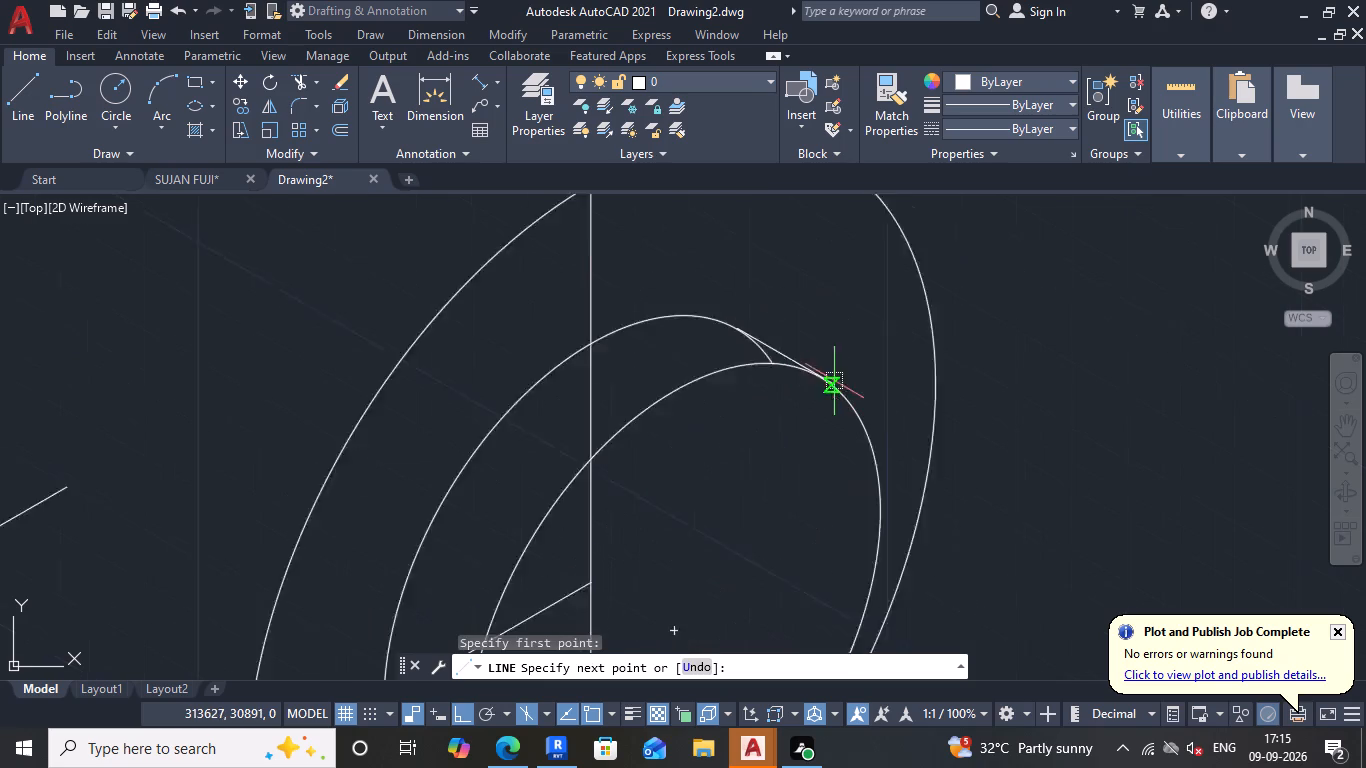
pyautogui.click(803, 377)
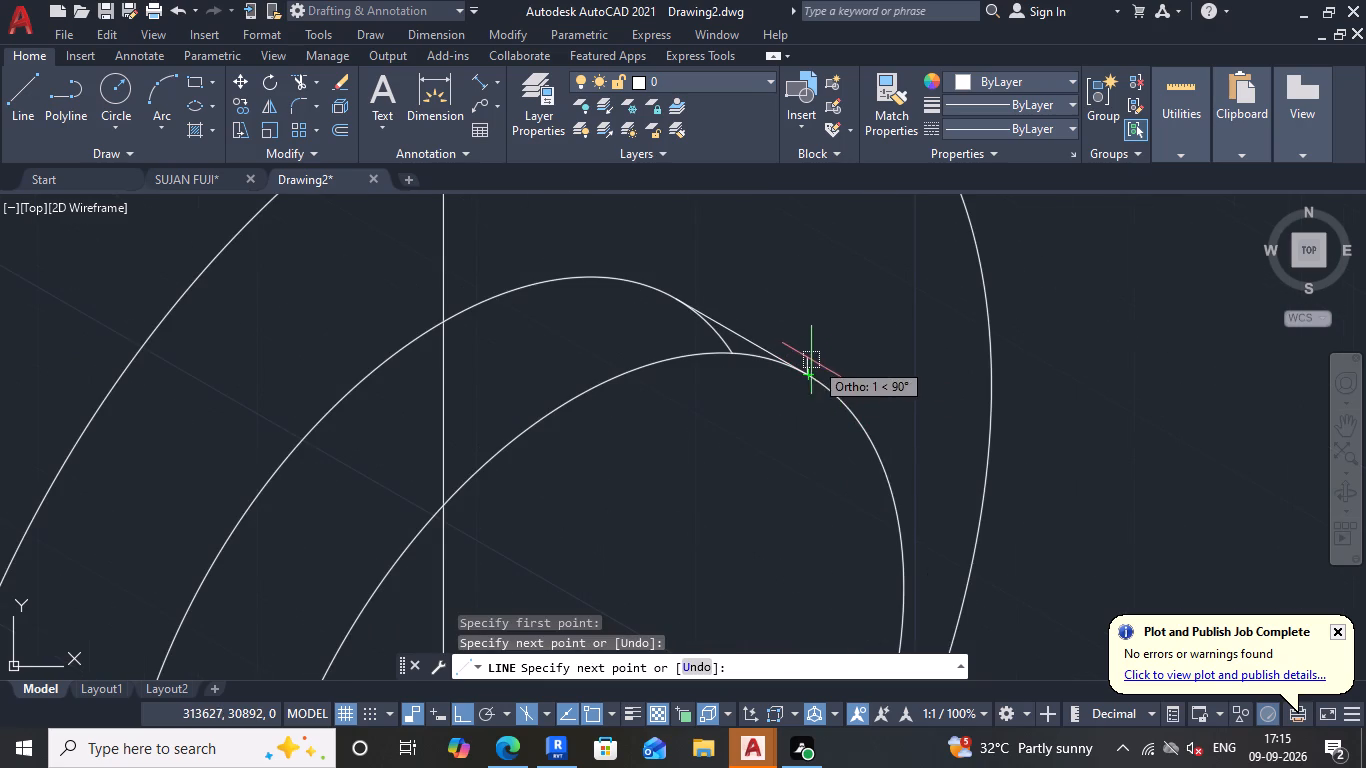
pyautogui.press('Escape')
# Draw a line at 330° joining the lower ends of the trimmed inner isocircle and its 15 mm radius copy.
pyautogui.scroll(-3, 742, 311)
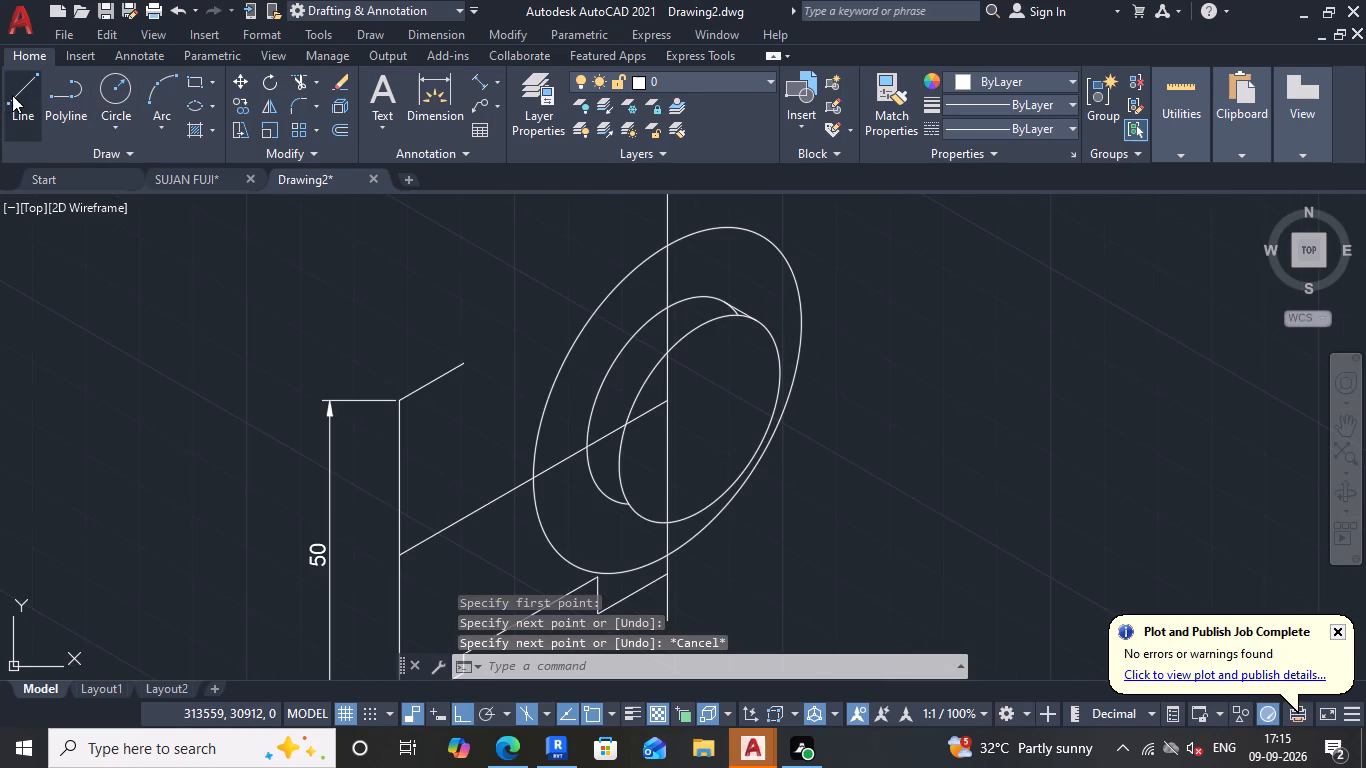
pyautogui.click(12, 95)
pyautogui.scroll(2, 583, 520)
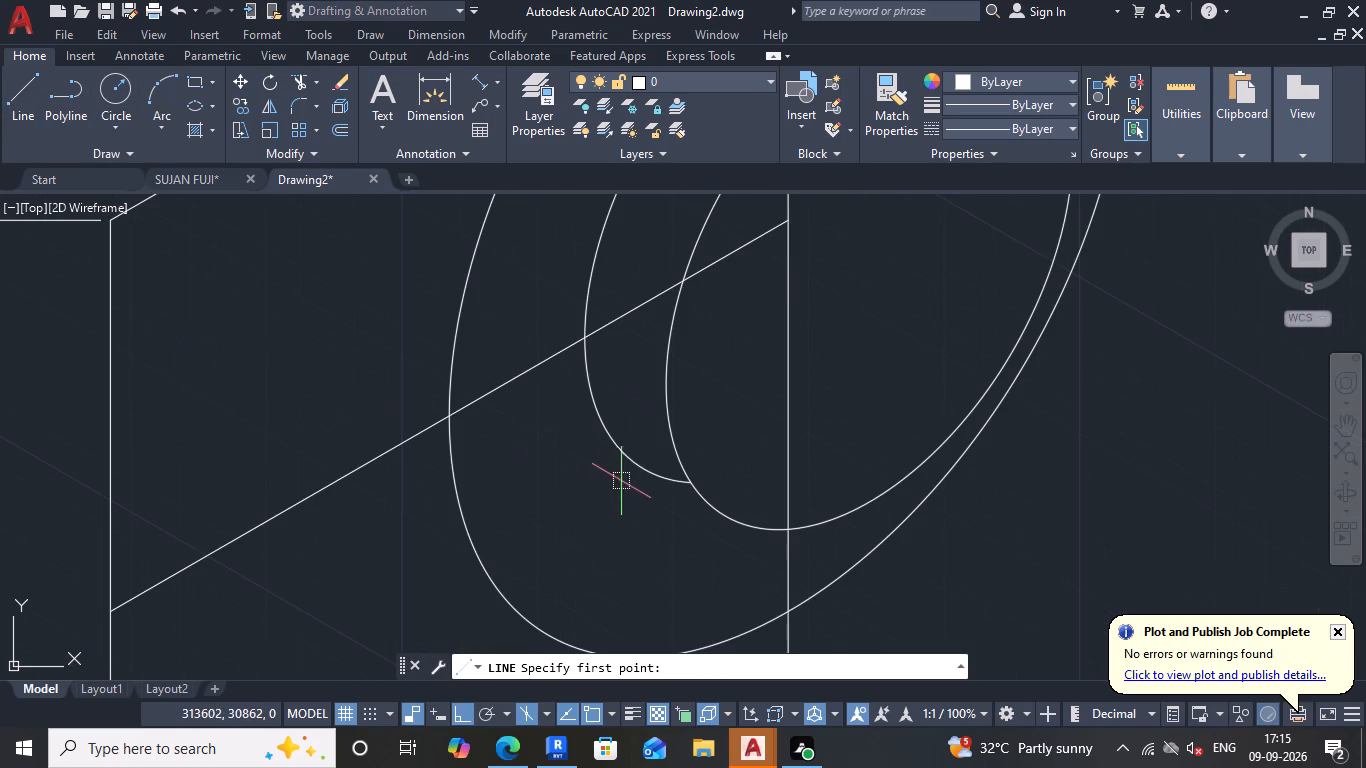
pyautogui.click(637, 471)
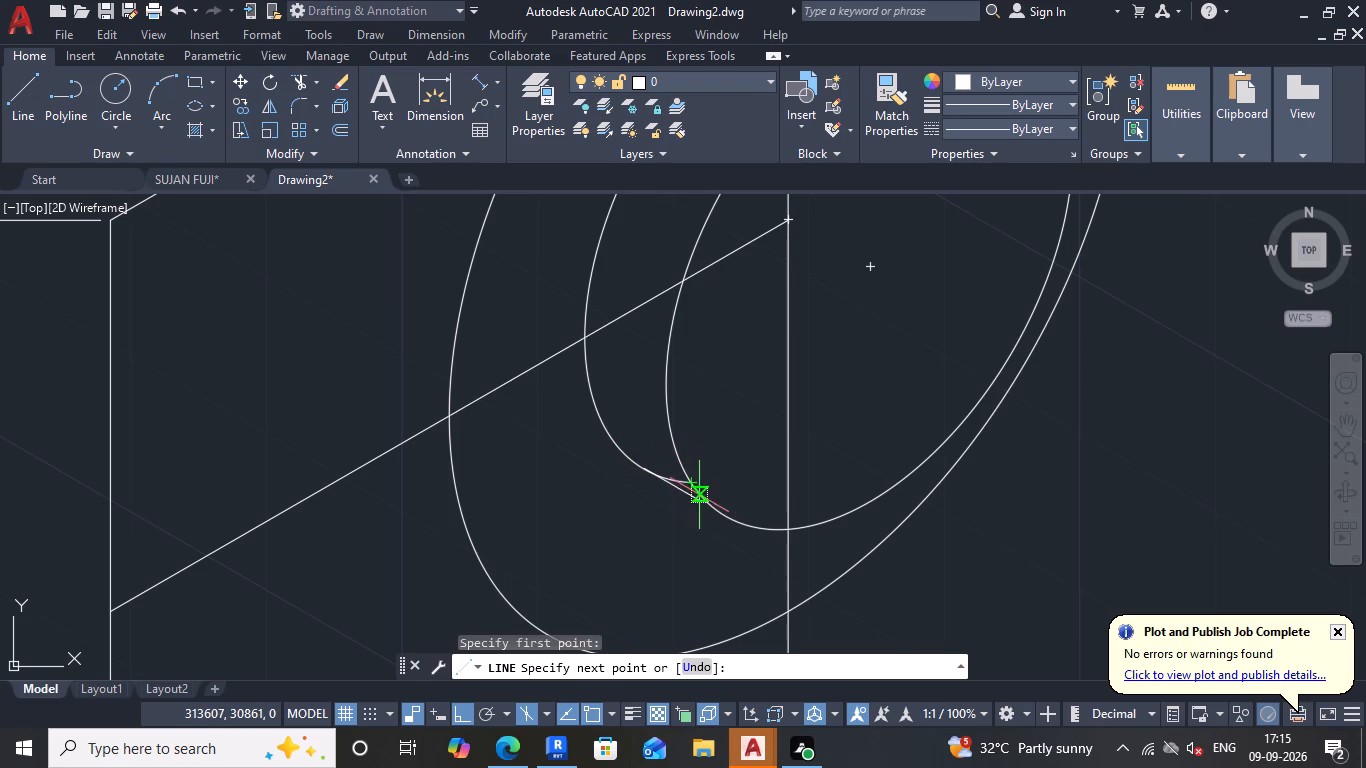
pyautogui.scroll(2, 716, 507)
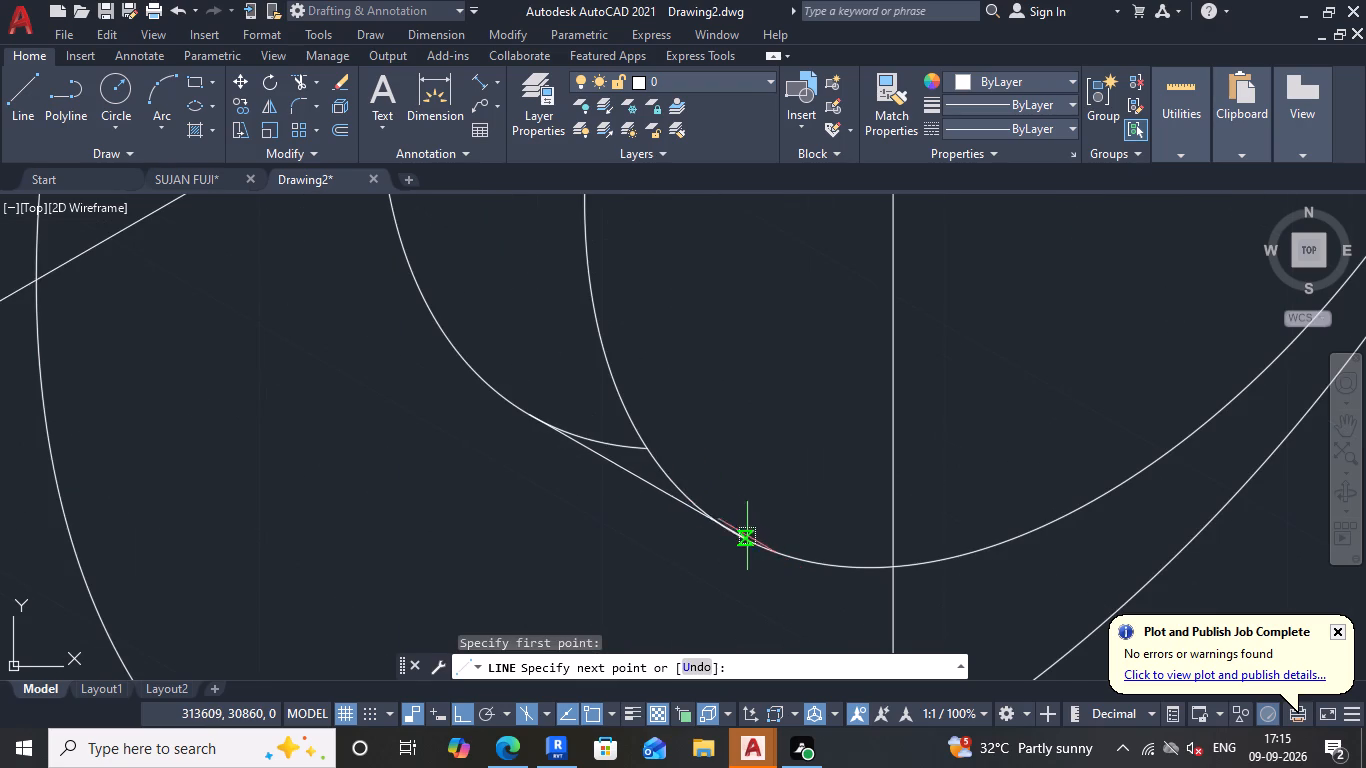
pyautogui.click(733, 531)
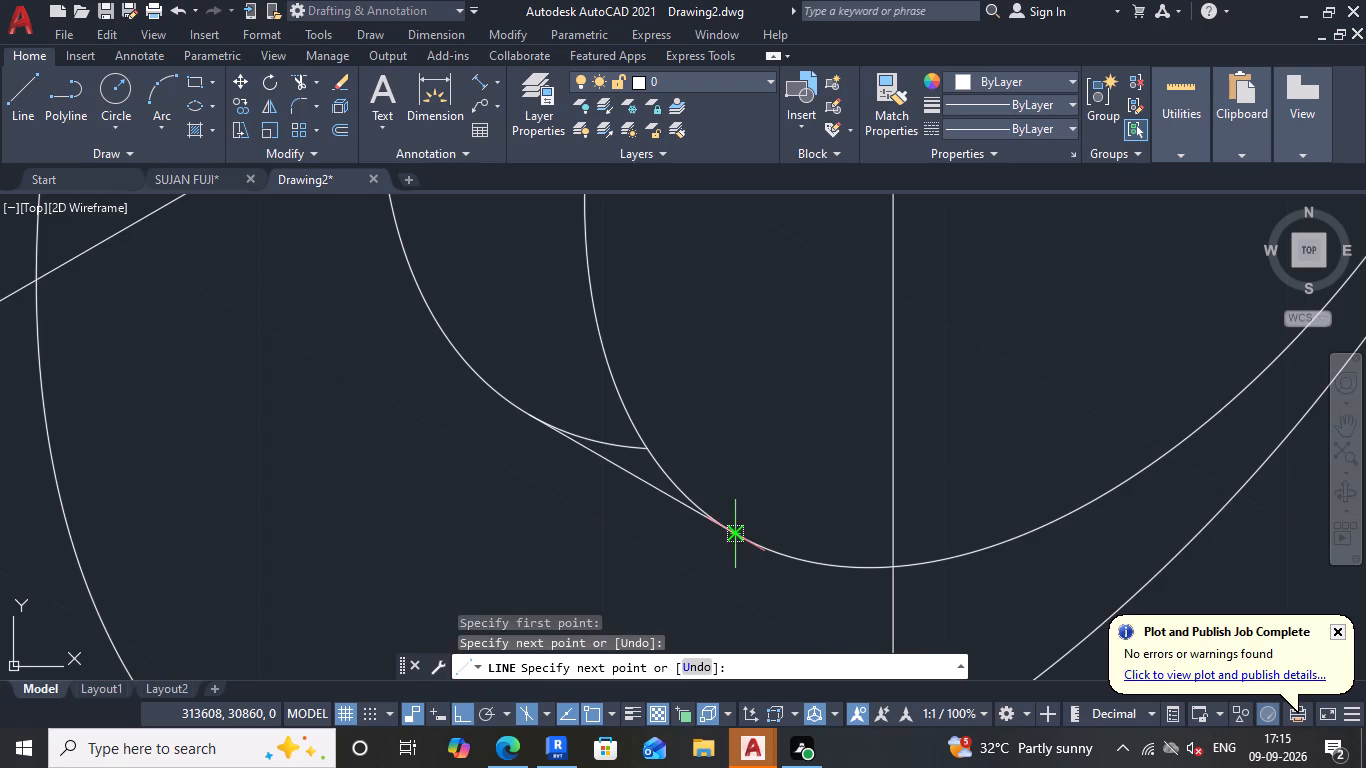
pyautogui.press('Escape')
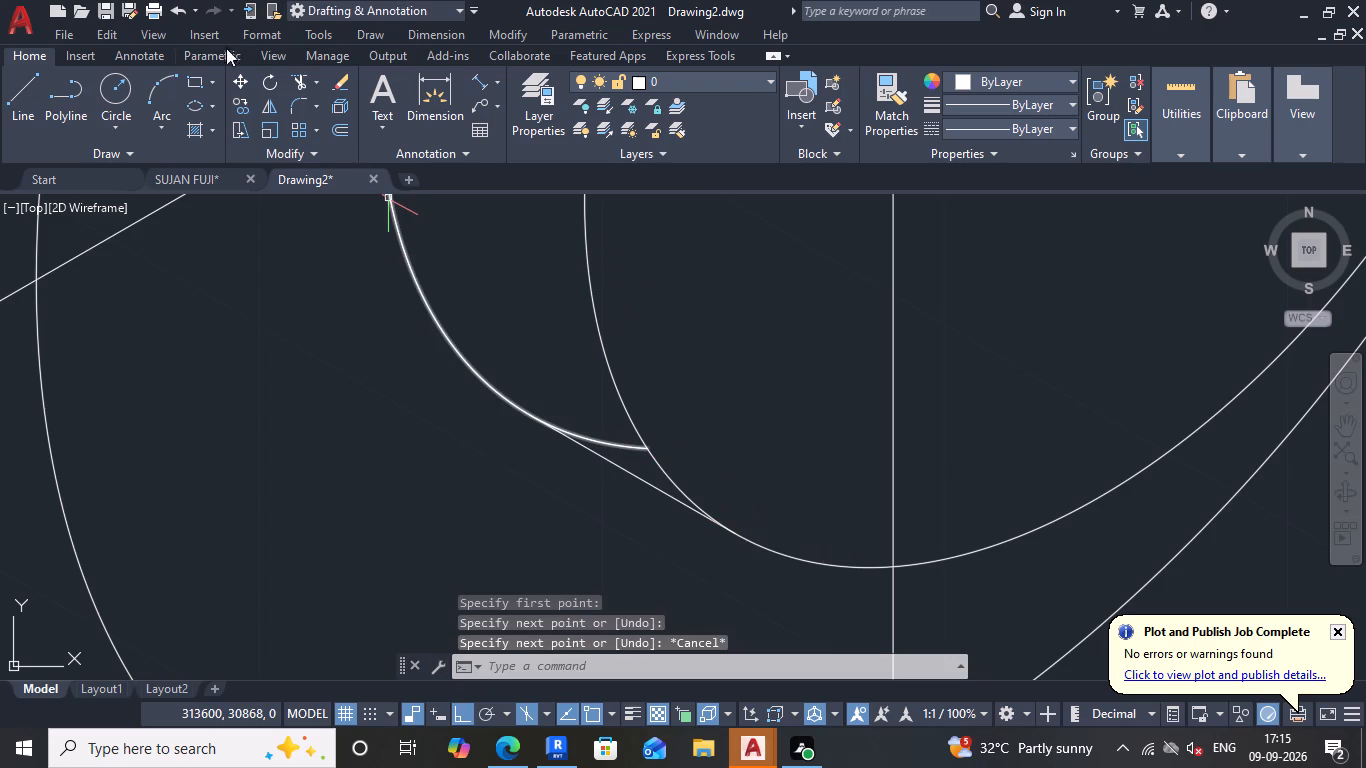
# Trim the leftover arc ends of the rear 15 mm radius isocircle beyond the lower and upper joining lines.
pyautogui.click(305, 86)
pyautogui.click(629, 449)
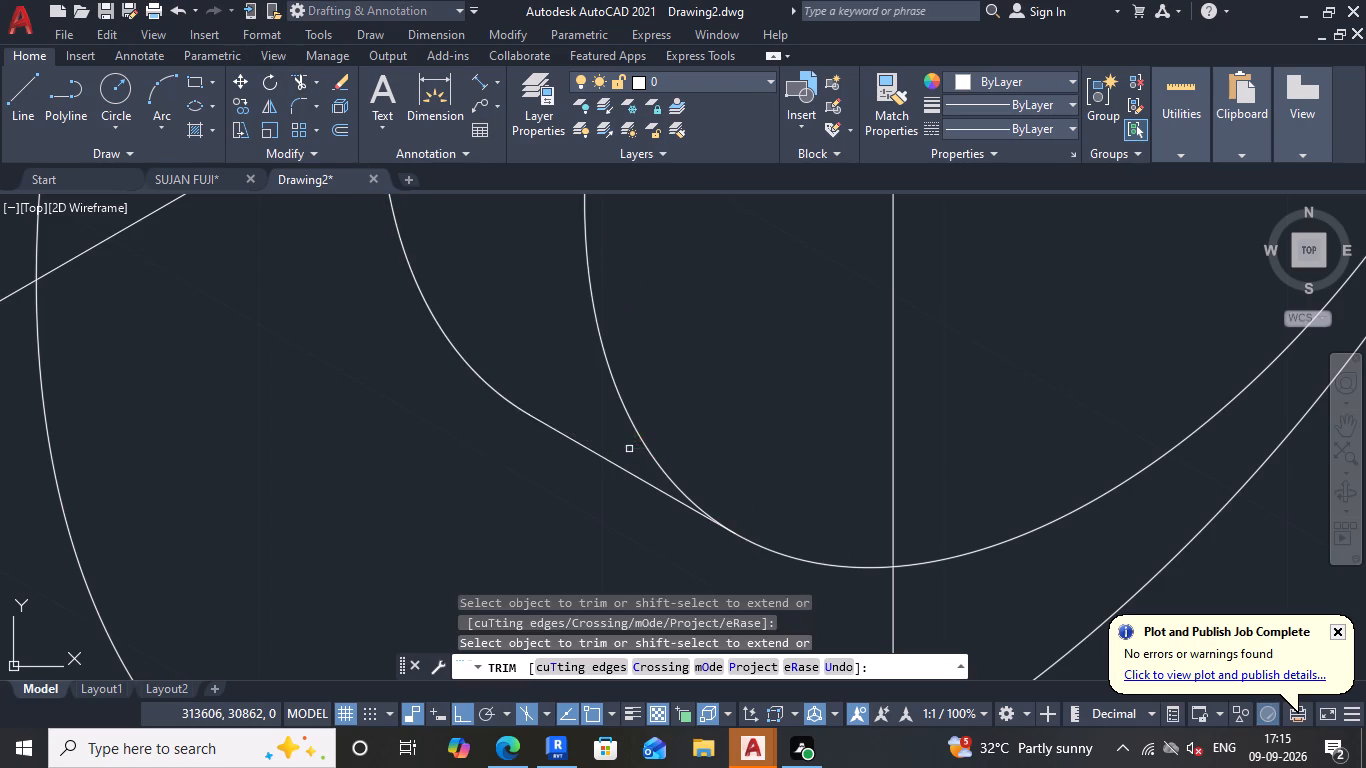
pyautogui.scroll(-3, 667, 387)
pyautogui.moveTo(669, 389); pyautogui.dragTo(572, 530, button='middle')
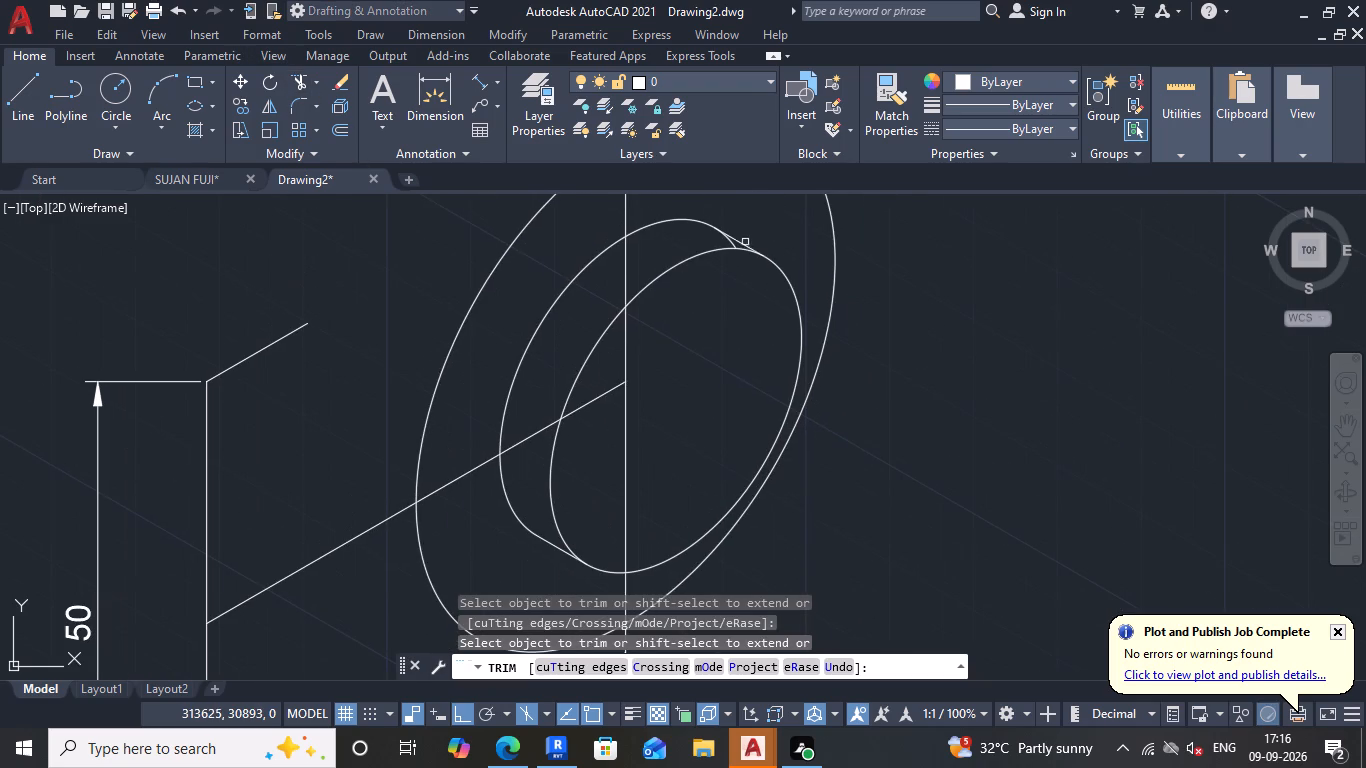
pyautogui.scroll(3, 740, 247)
pyautogui.click(700, 236)
pyautogui.scroll(1, 706, 248)
pyautogui.scroll(-3, 707, 250)
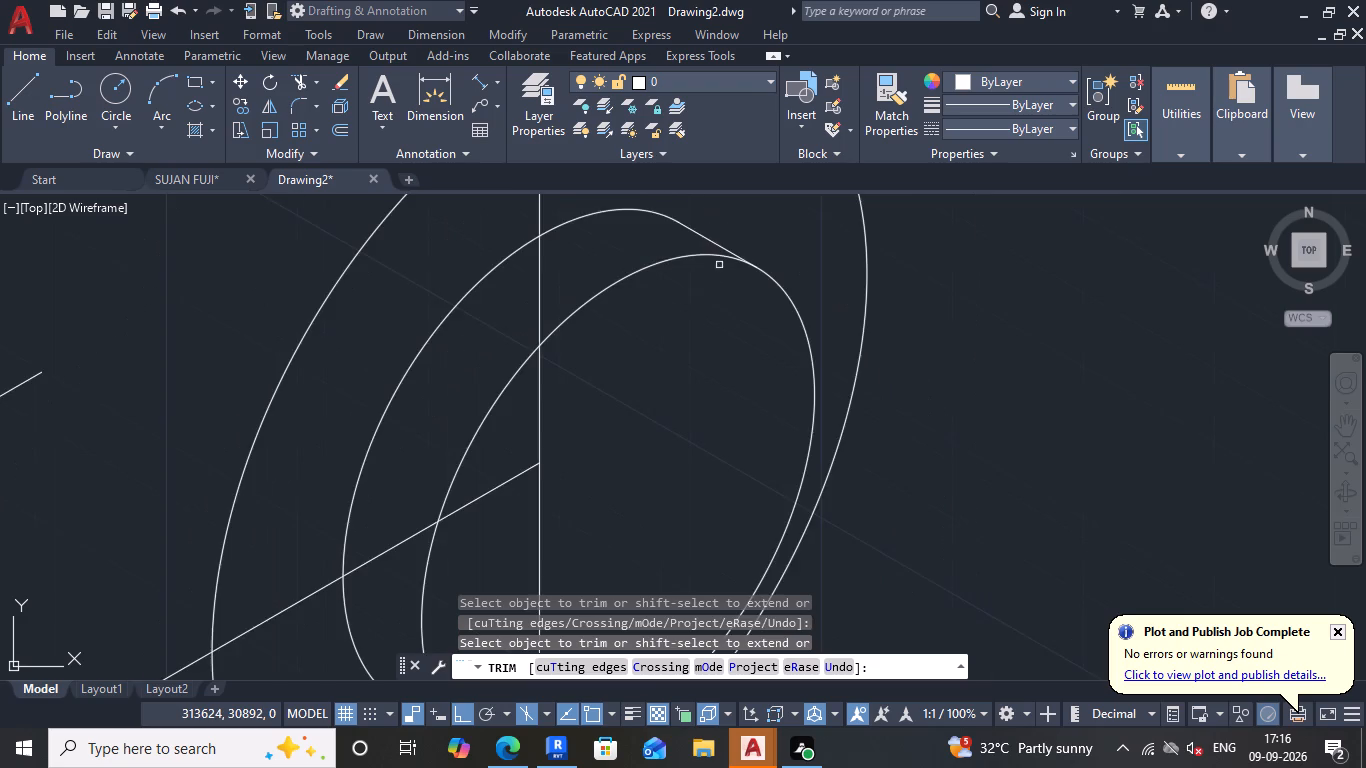
pyautogui.scroll(-3, 710, 302)
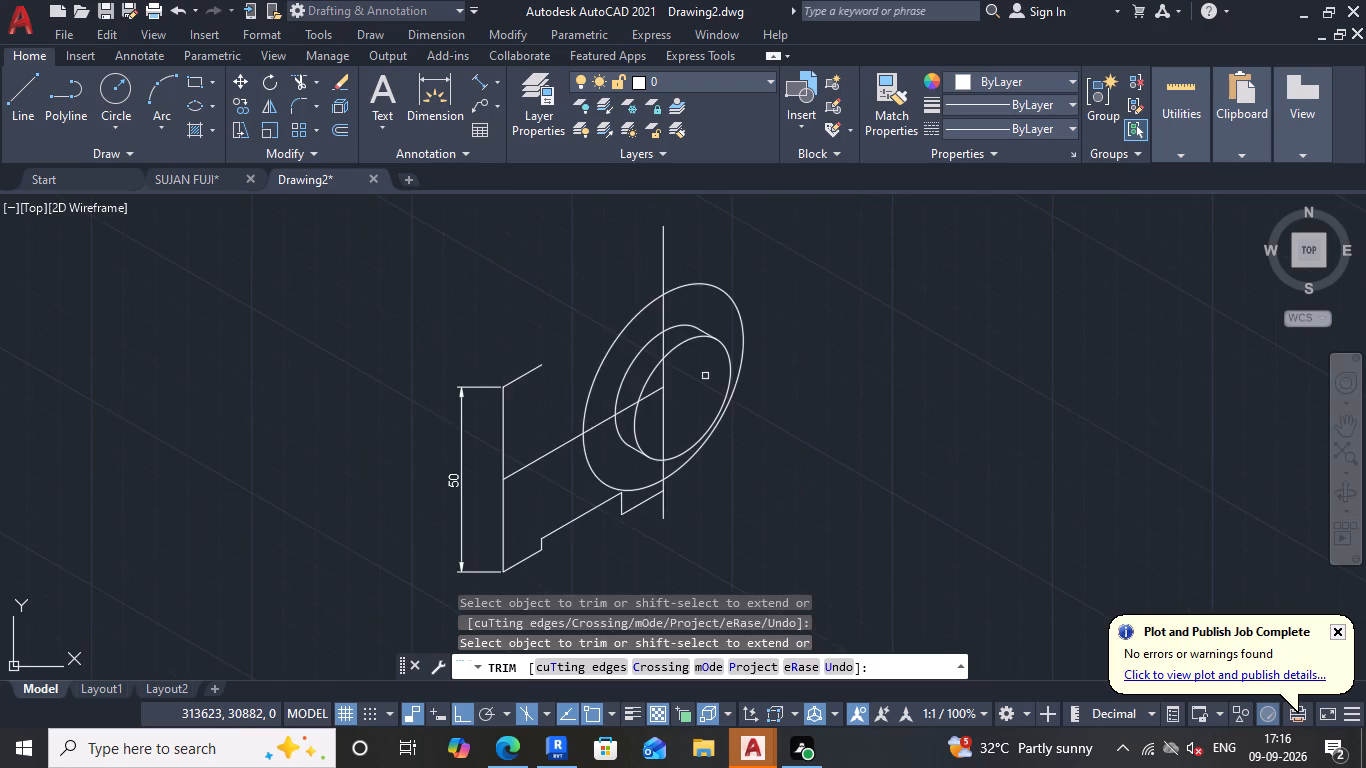
pyautogui.scroll(1, 600, 307)
pyautogui.press('Escape')
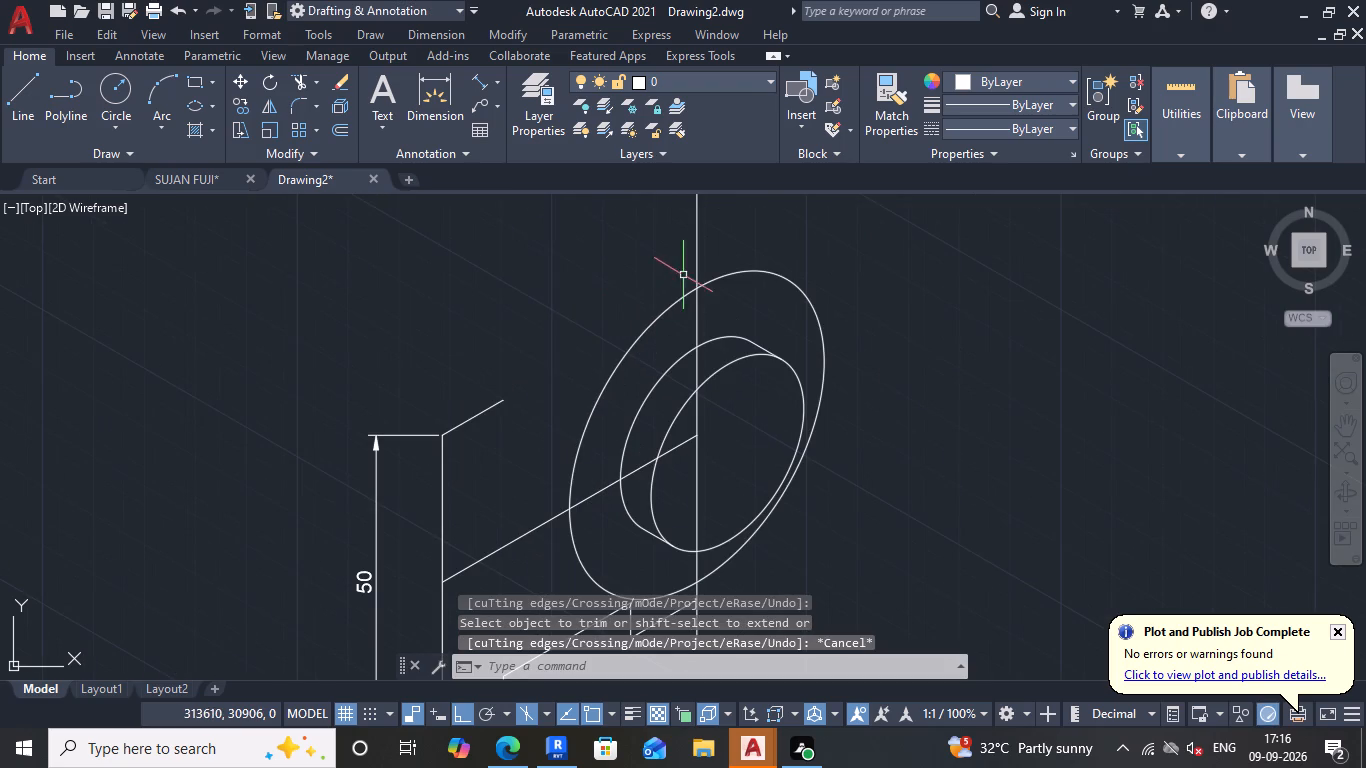
# Draw a line from the outer isocircle's upper crossing with the vertical centreline to the top end of the 50 mm vertical edge.
pyautogui.click(27, 97)
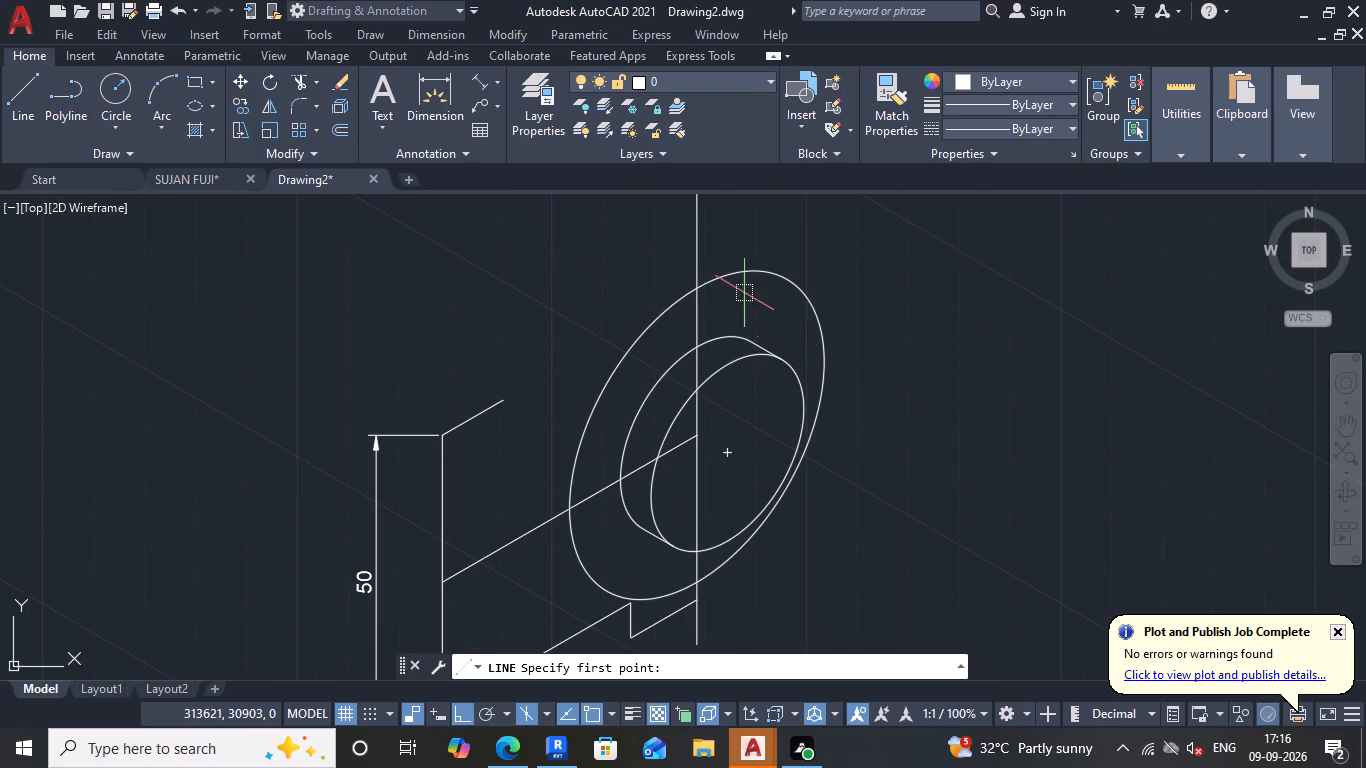
pyautogui.click(694, 288)
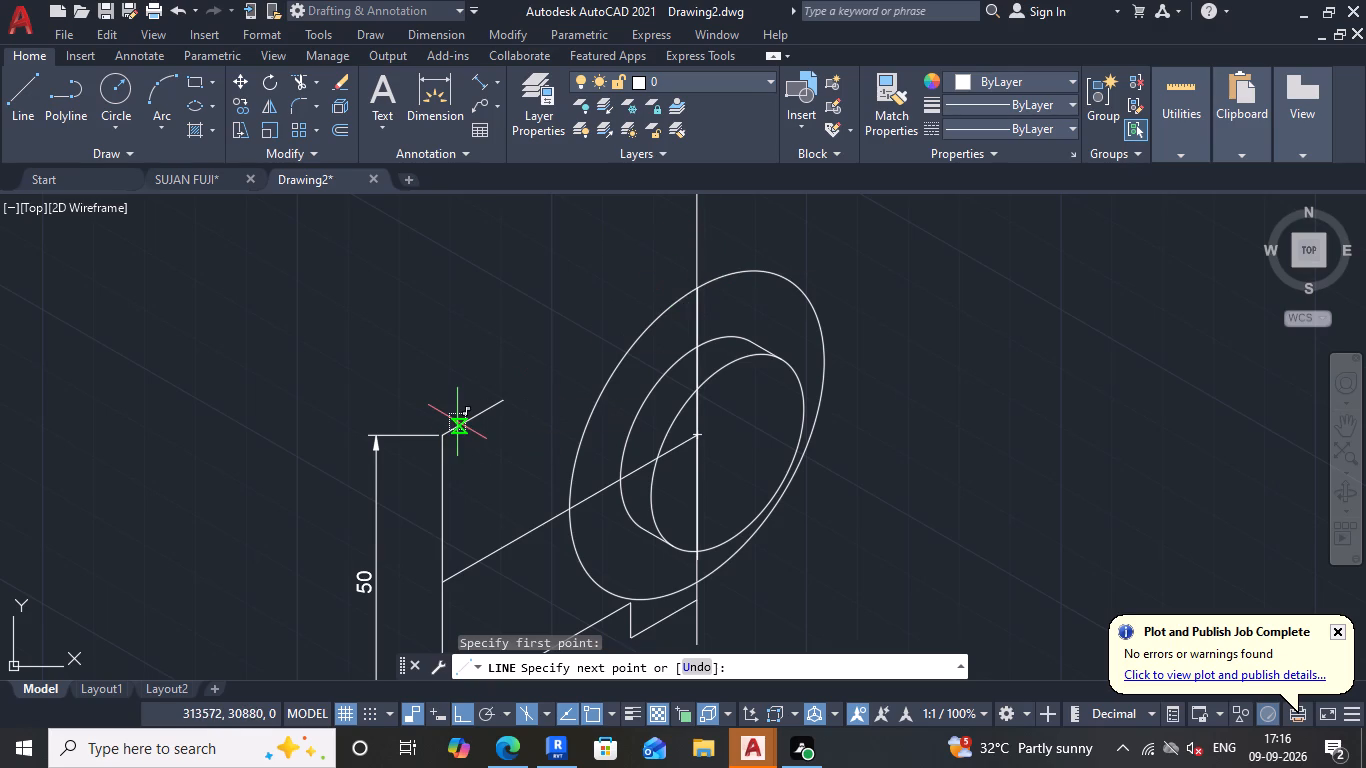
pyautogui.click(440, 433)
pyautogui.scroll(4, 529, 391)
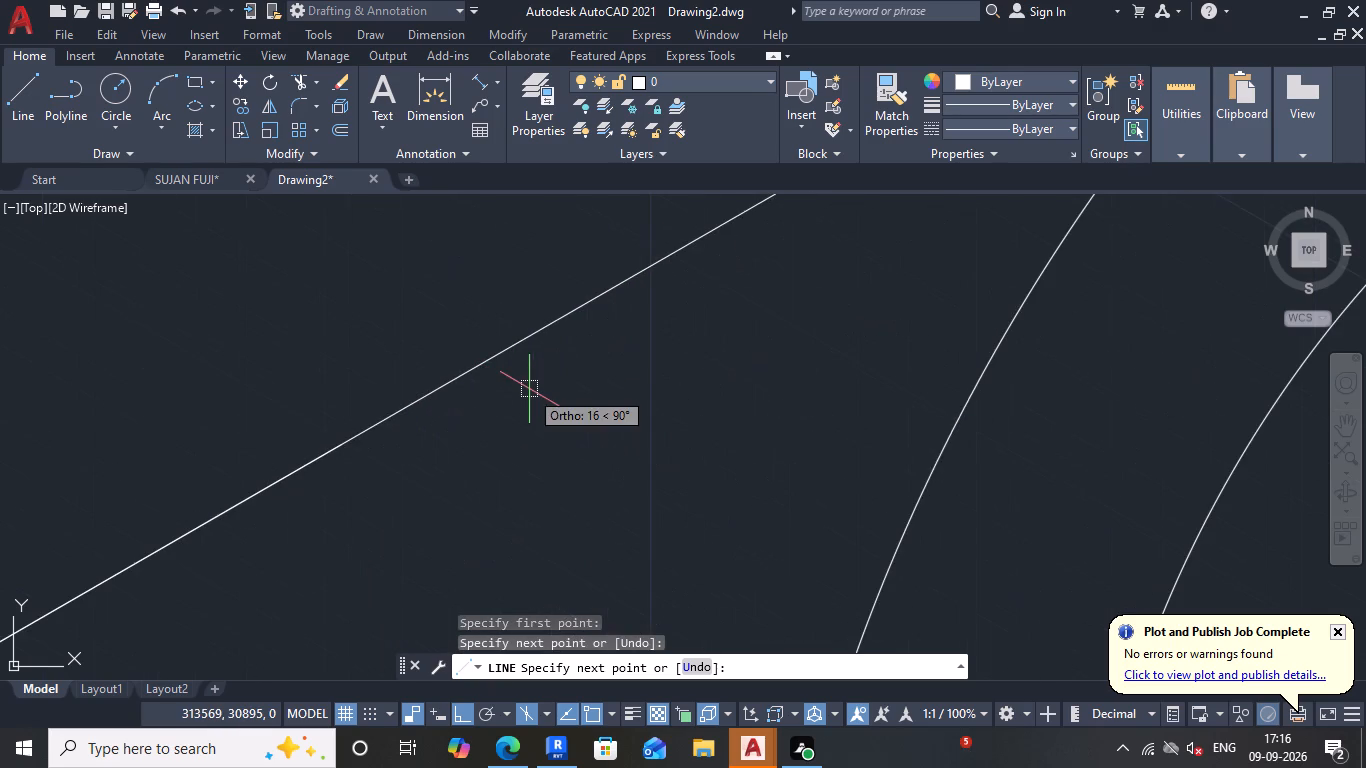
pyautogui.scroll(-3, 546, 376)
pyautogui.press('Escape')
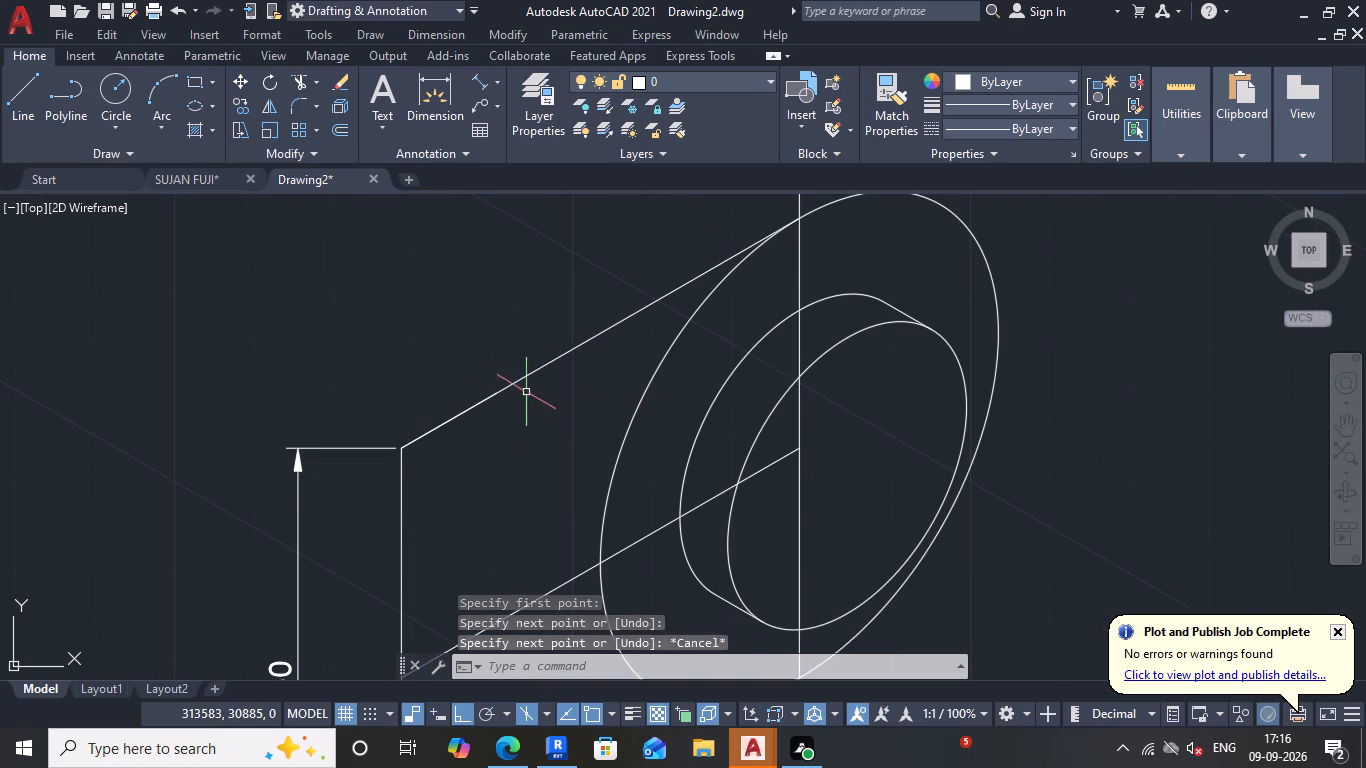
# Erase the five stepped base lines running from the bottom of the 50 mm edge to the vertical centreline.
pyautogui.scroll(3, 511, 395)
pyautogui.scroll(-4, 450, 359)
pyautogui.scroll(-1, 615, 444)
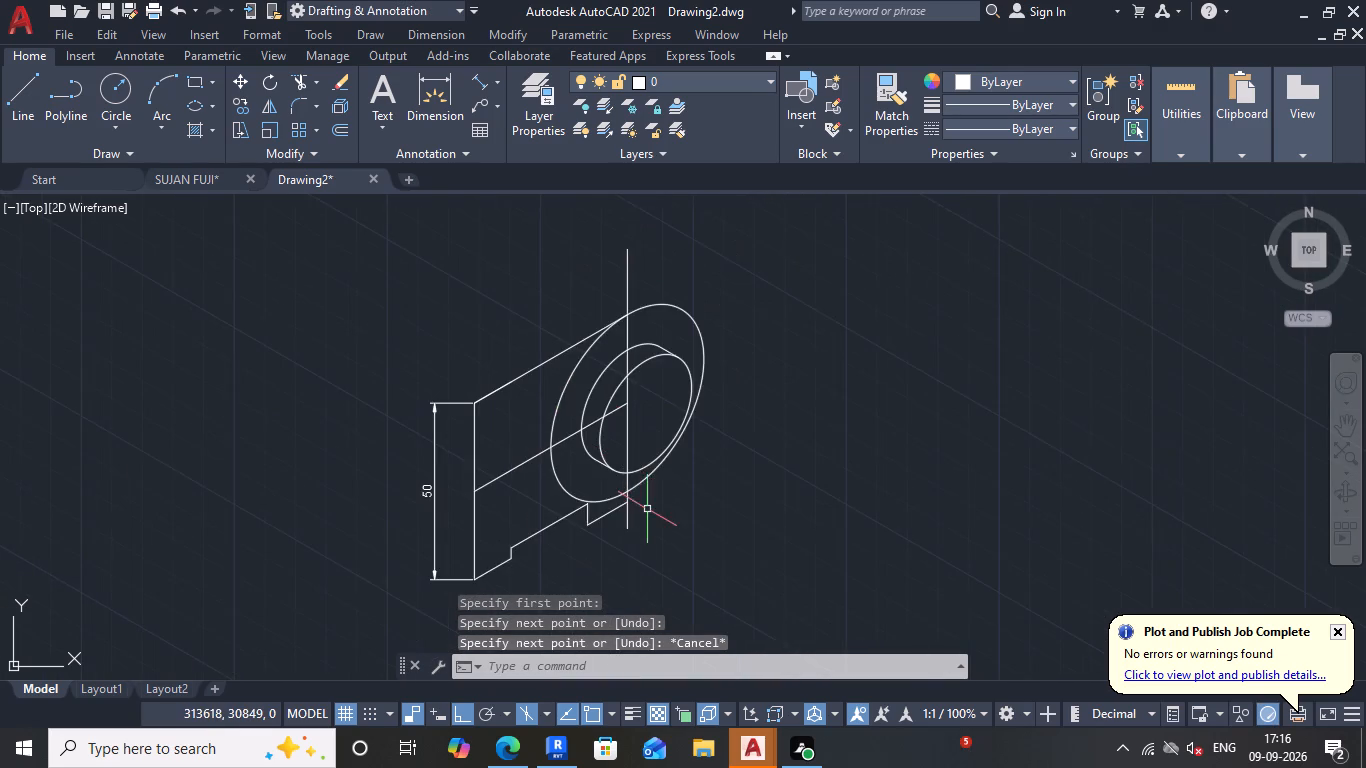
pyautogui.scroll(3, 633, 508)
pyautogui.scroll(-3, 642, 471)
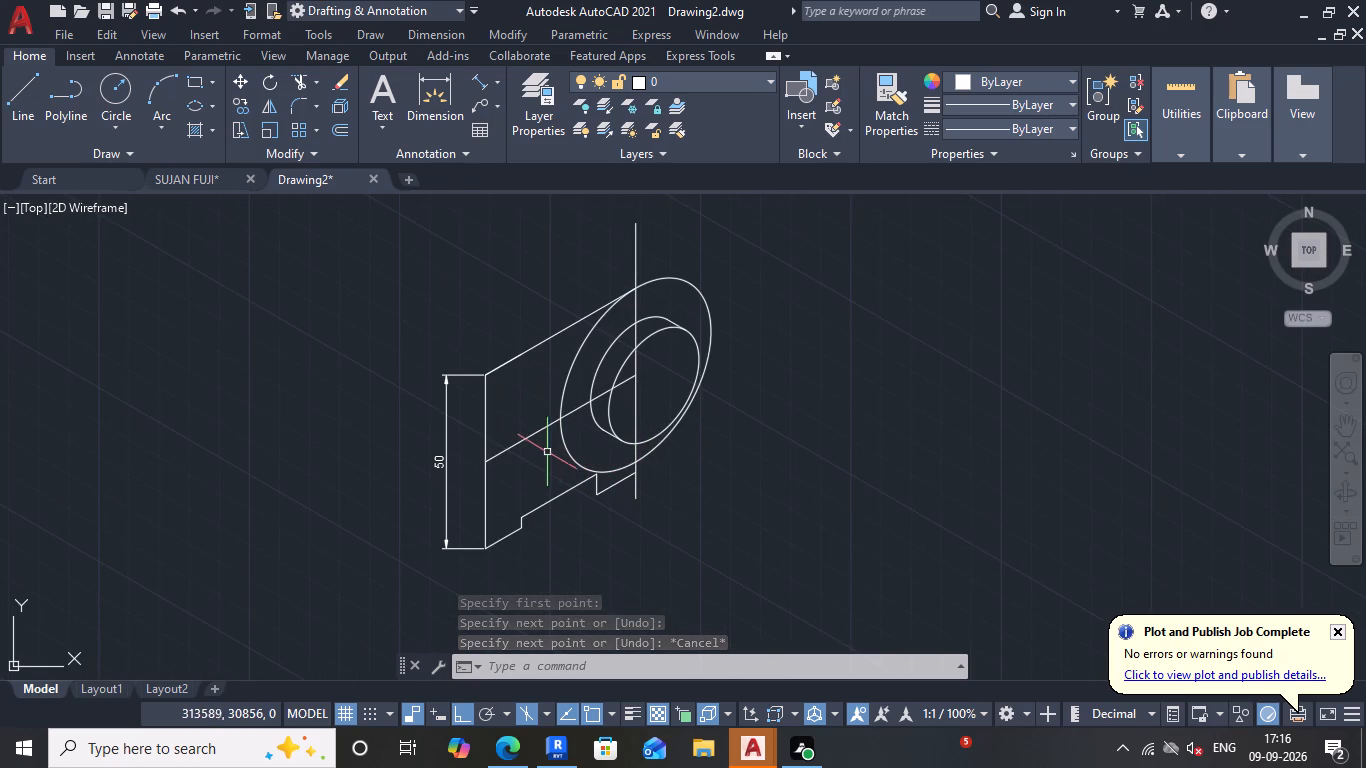
pyautogui.scroll(1, 573, 537)
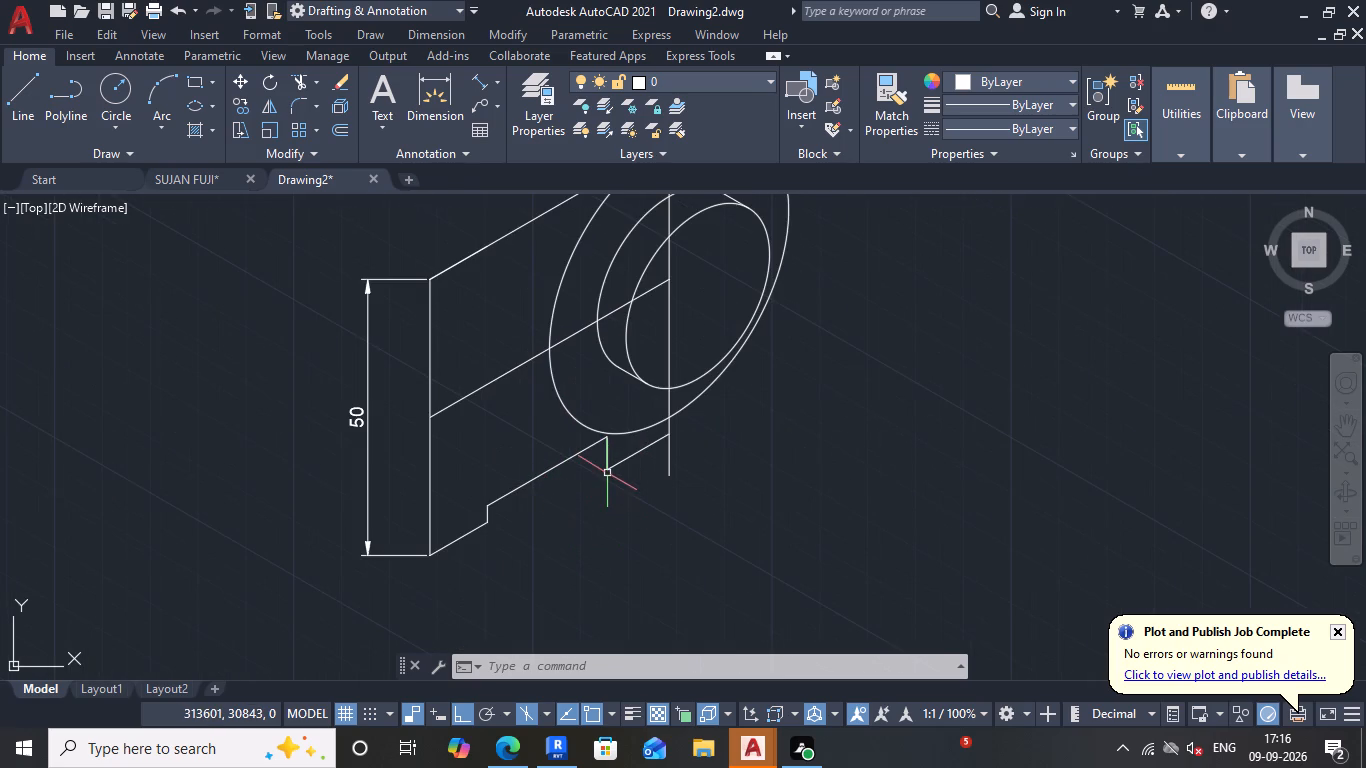
pyautogui.click(606, 469)
pyautogui.click(602, 455)
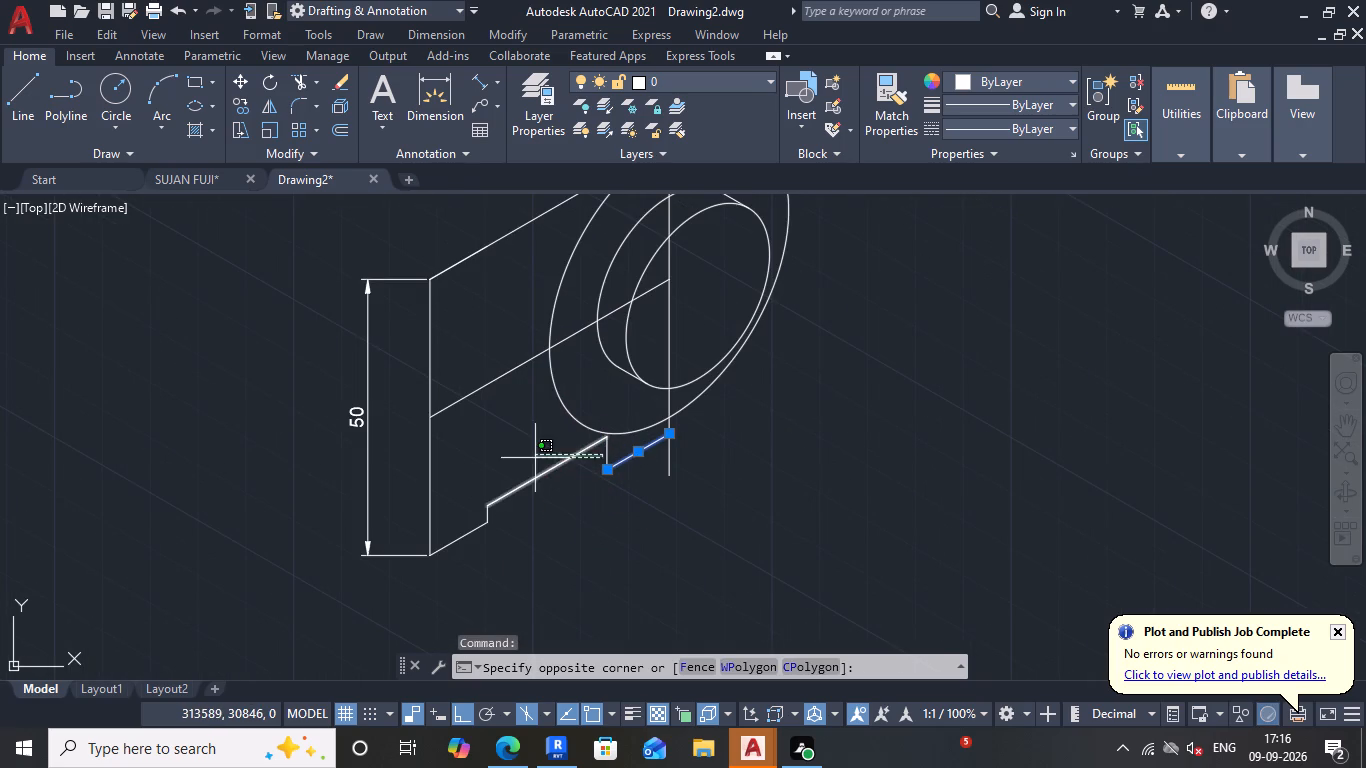
pyautogui.click(530, 459)
pyautogui.scroll(2, 632, 470)
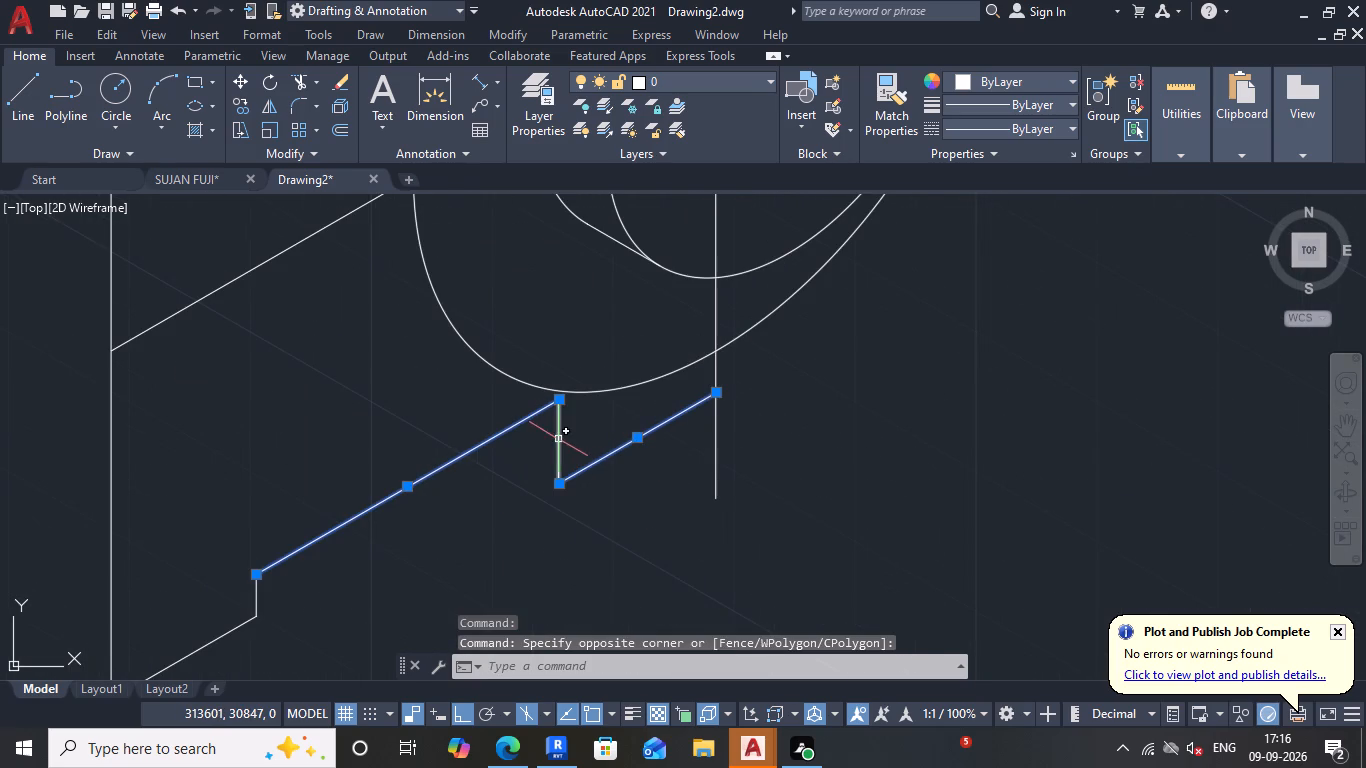
pyautogui.click(558, 440)
pyautogui.press('Delete')
pyautogui.scroll(-2, 377, 438)
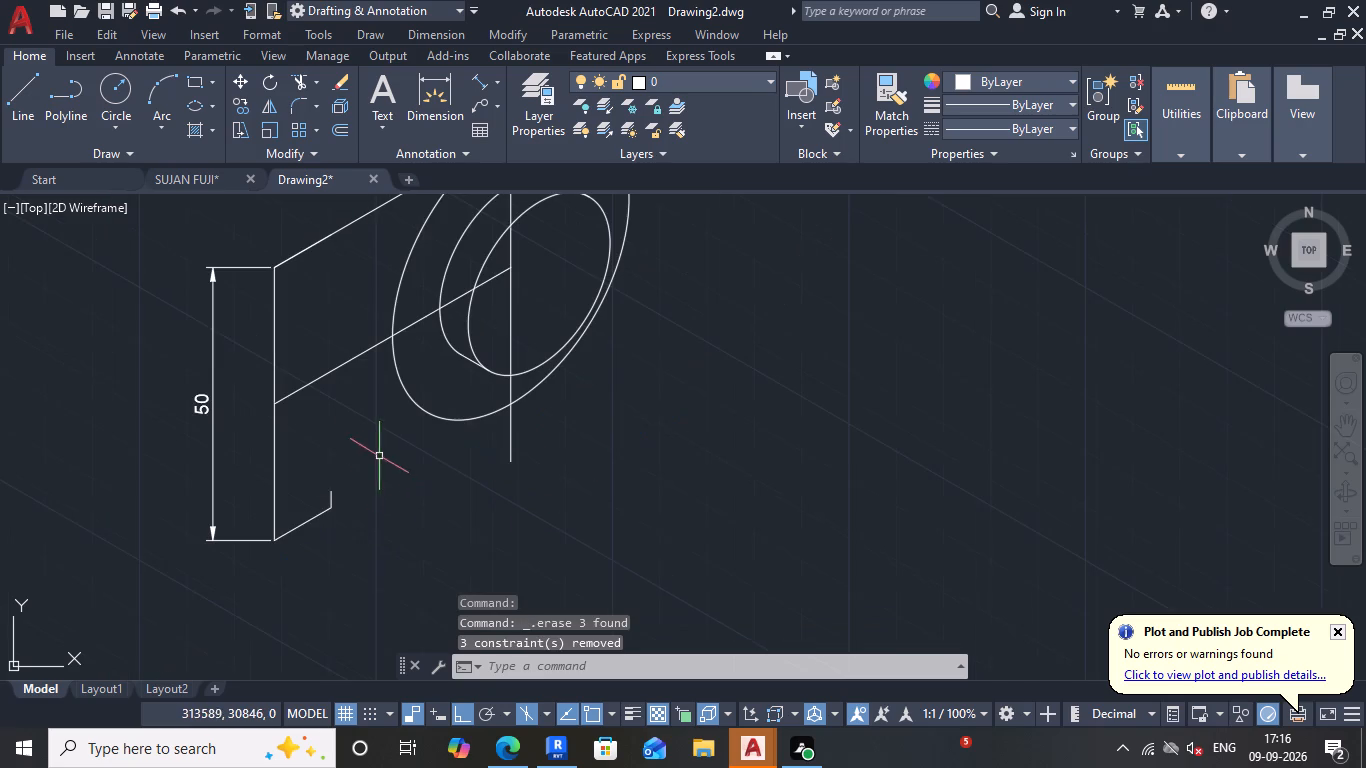
pyautogui.click(312, 517)
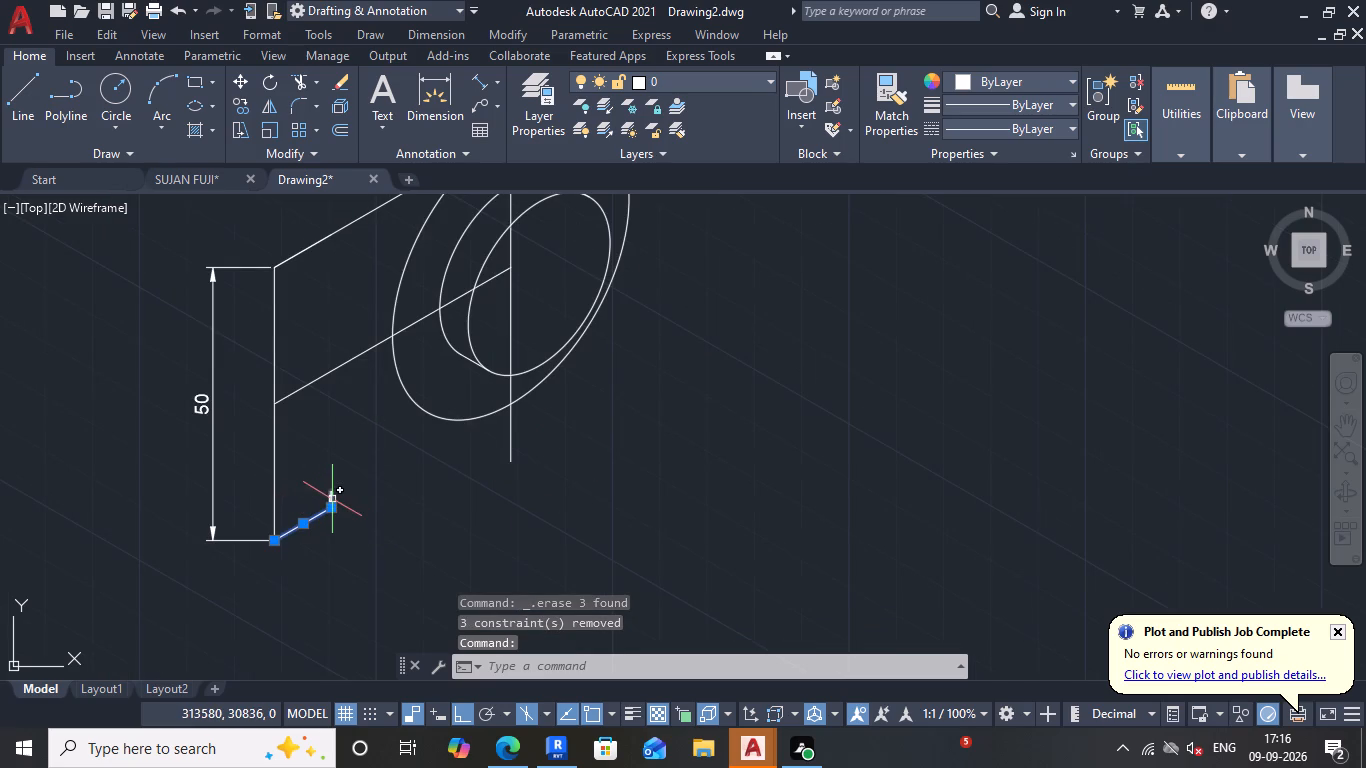
pyautogui.click(332, 499)
pyautogui.press('Delete')
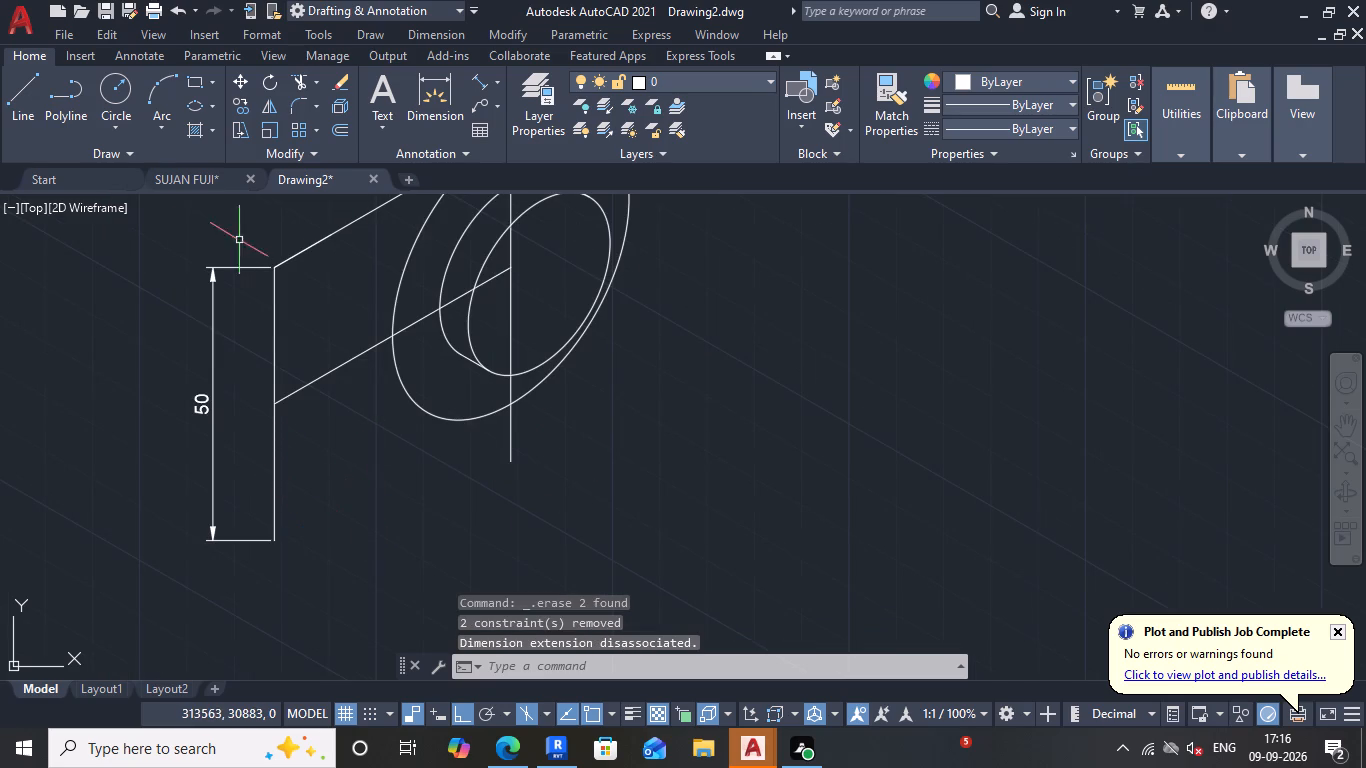
# Draw a line from the bottom end of the 50 mm edge to the outer isocircle's lower crossing with the vertical centreline.
pyautogui.click(30, 93)
pyautogui.click(280, 536)
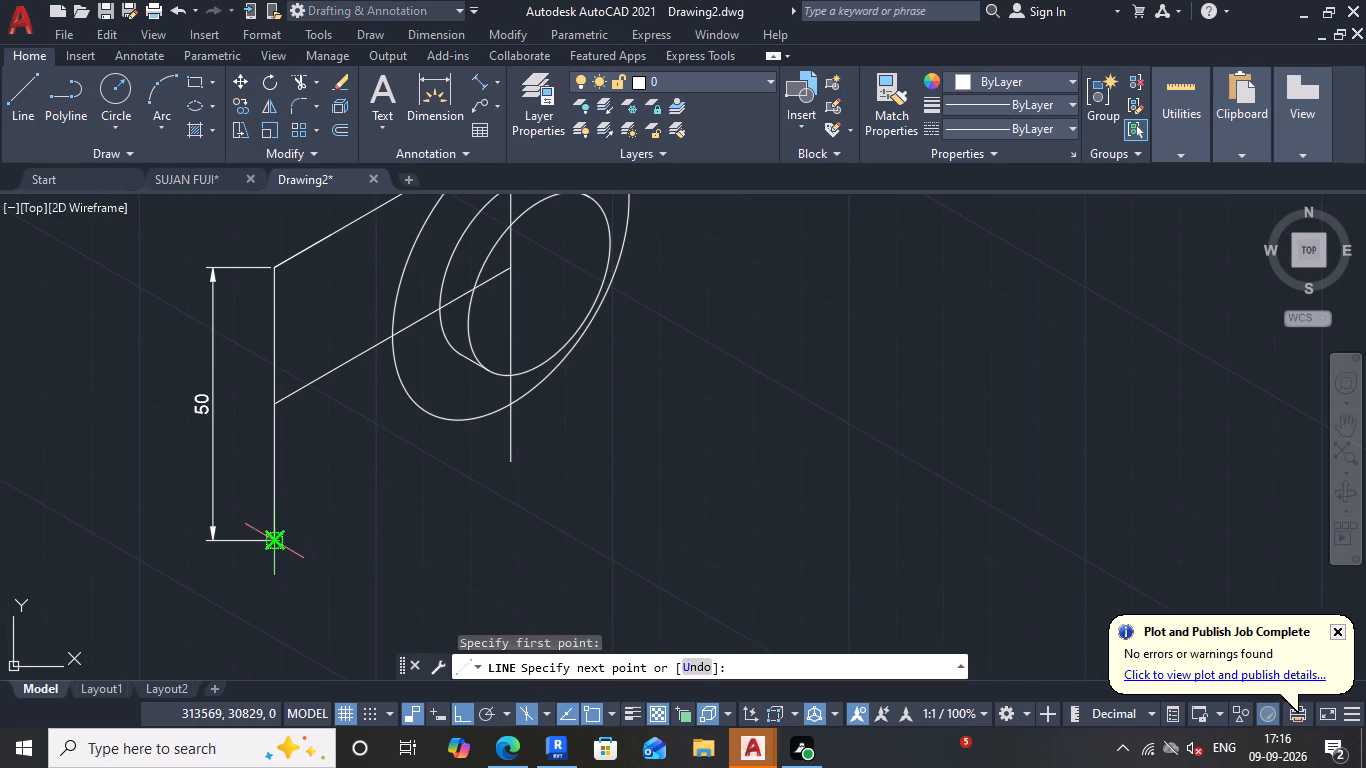
pyautogui.click(512, 403)
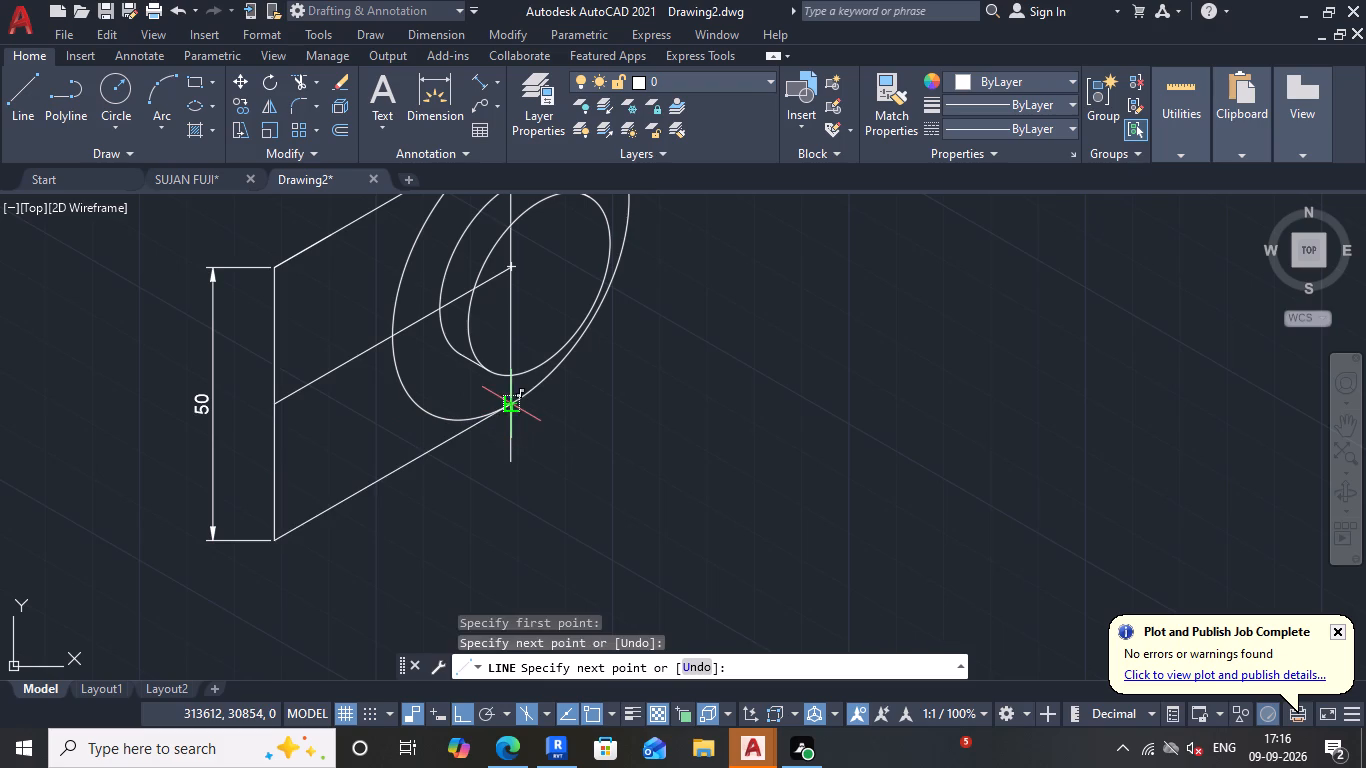
pyautogui.press('Escape')
# Draw an isocircle of radius 7 mm in the right isoplane, centred on the front 15 mm radius isocircle.
pyautogui.scroll(-2, 602, 441)
pyautogui.scroll(-1, 538, 353)
pyautogui.scroll(2, 538, 352)
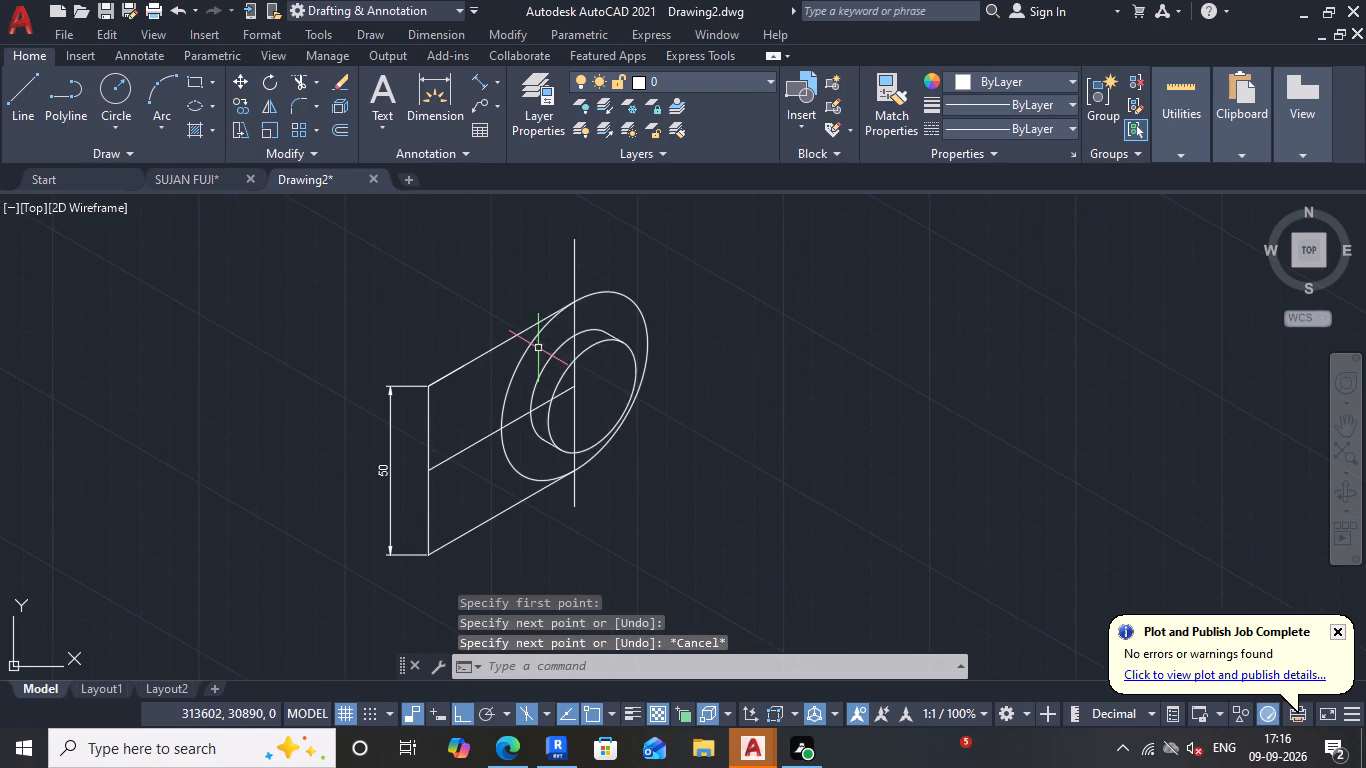
pyautogui.scroll(1, 556, 357)
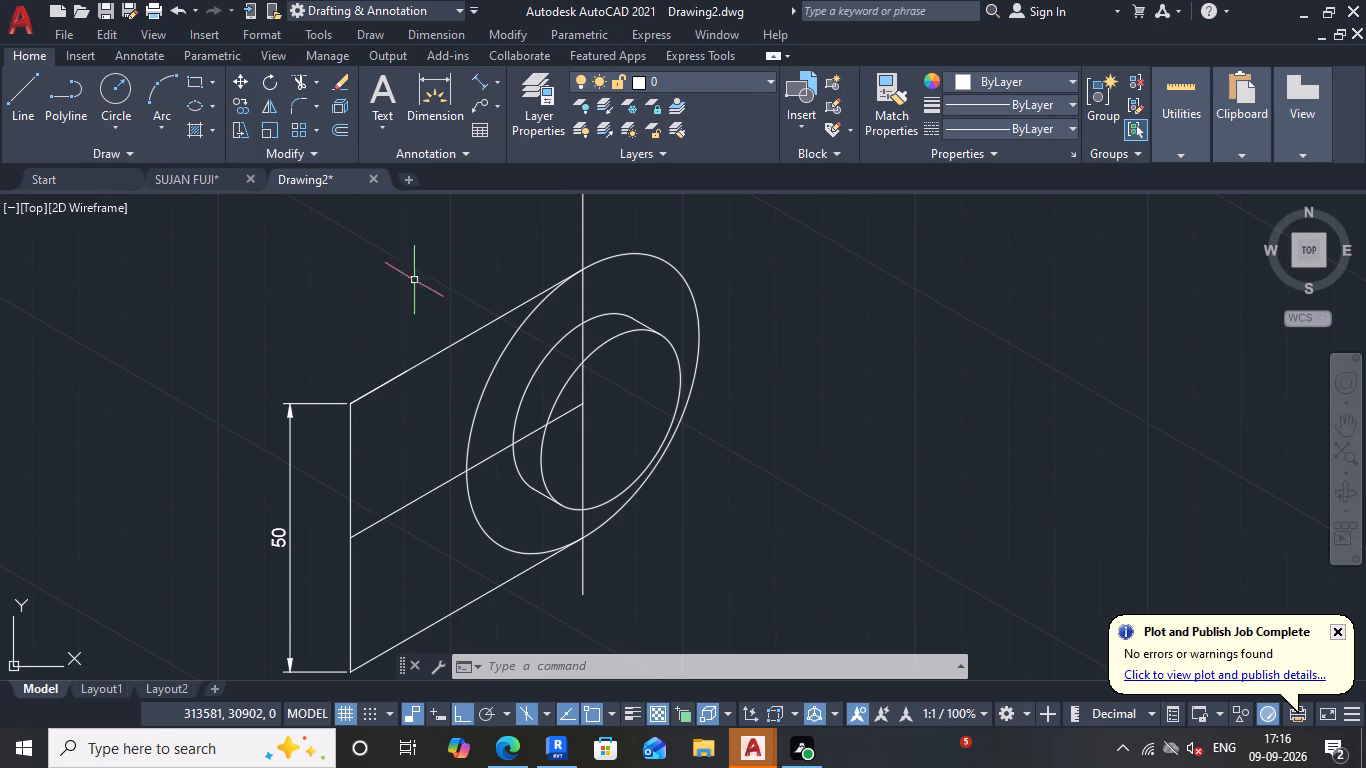
pyautogui.click(202, 108)
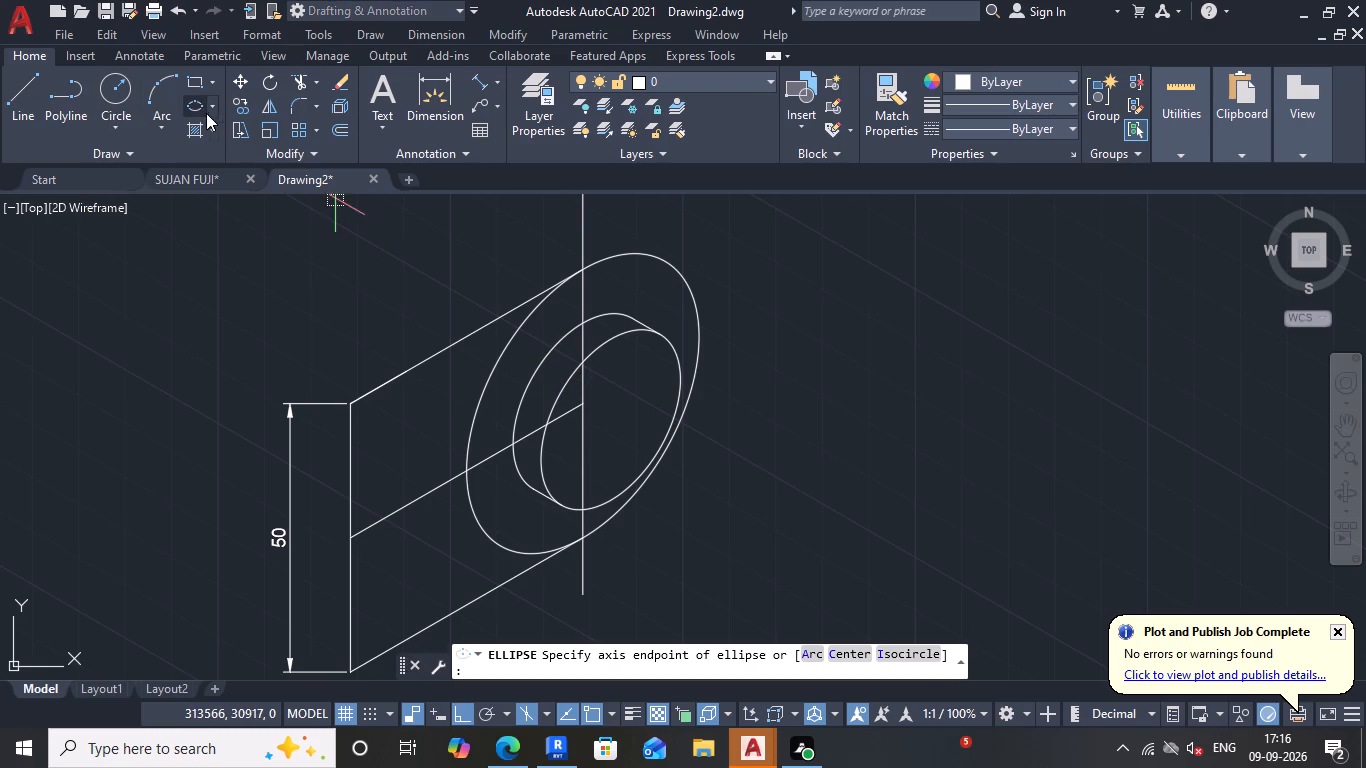
pyautogui.click(913, 656)
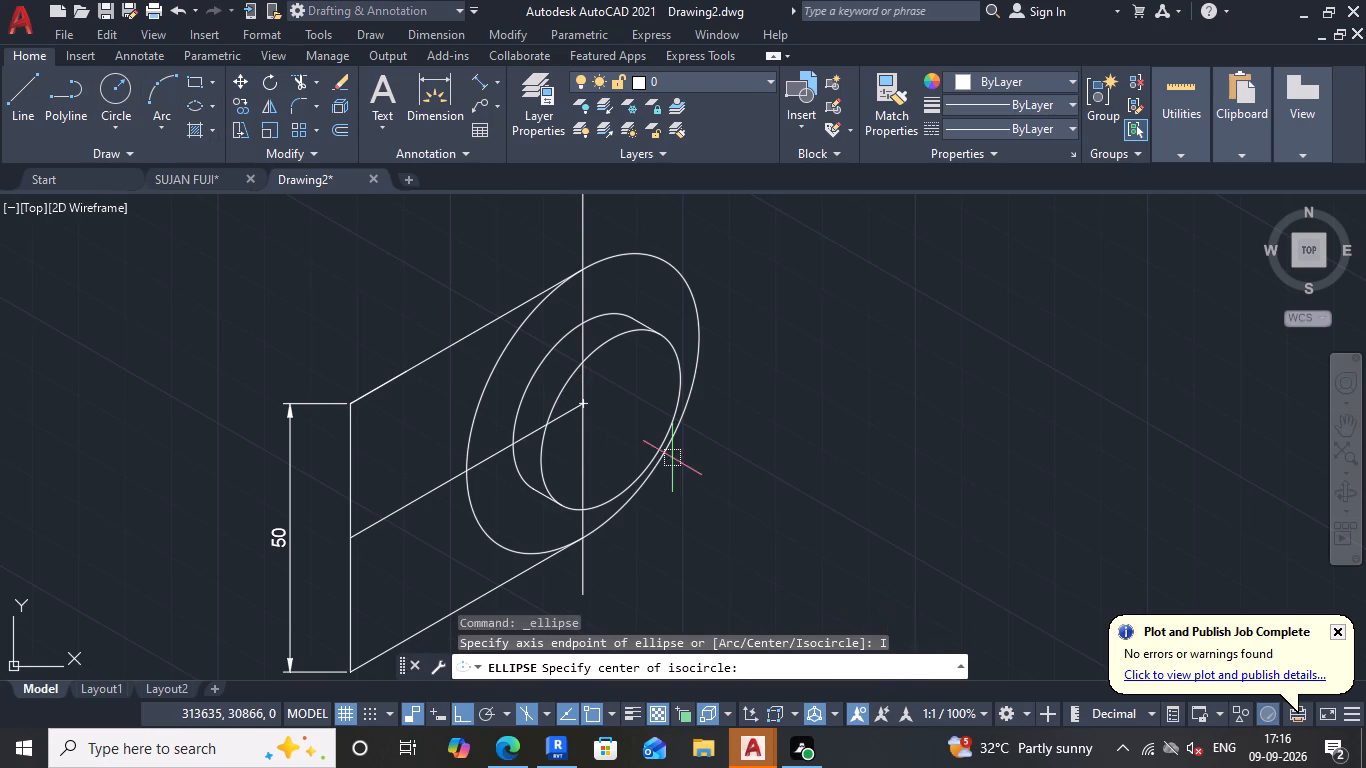
pyautogui.click(610, 421)
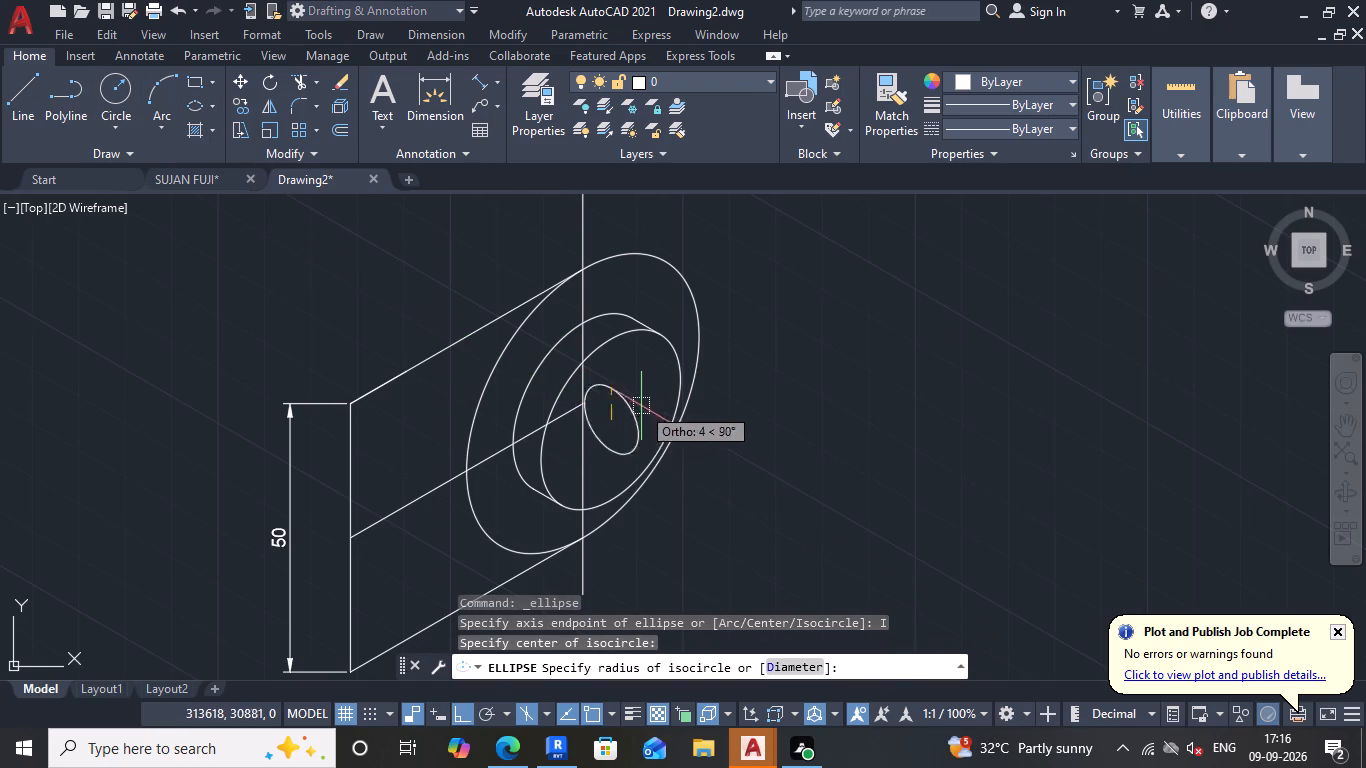
pyautogui.press('F5')
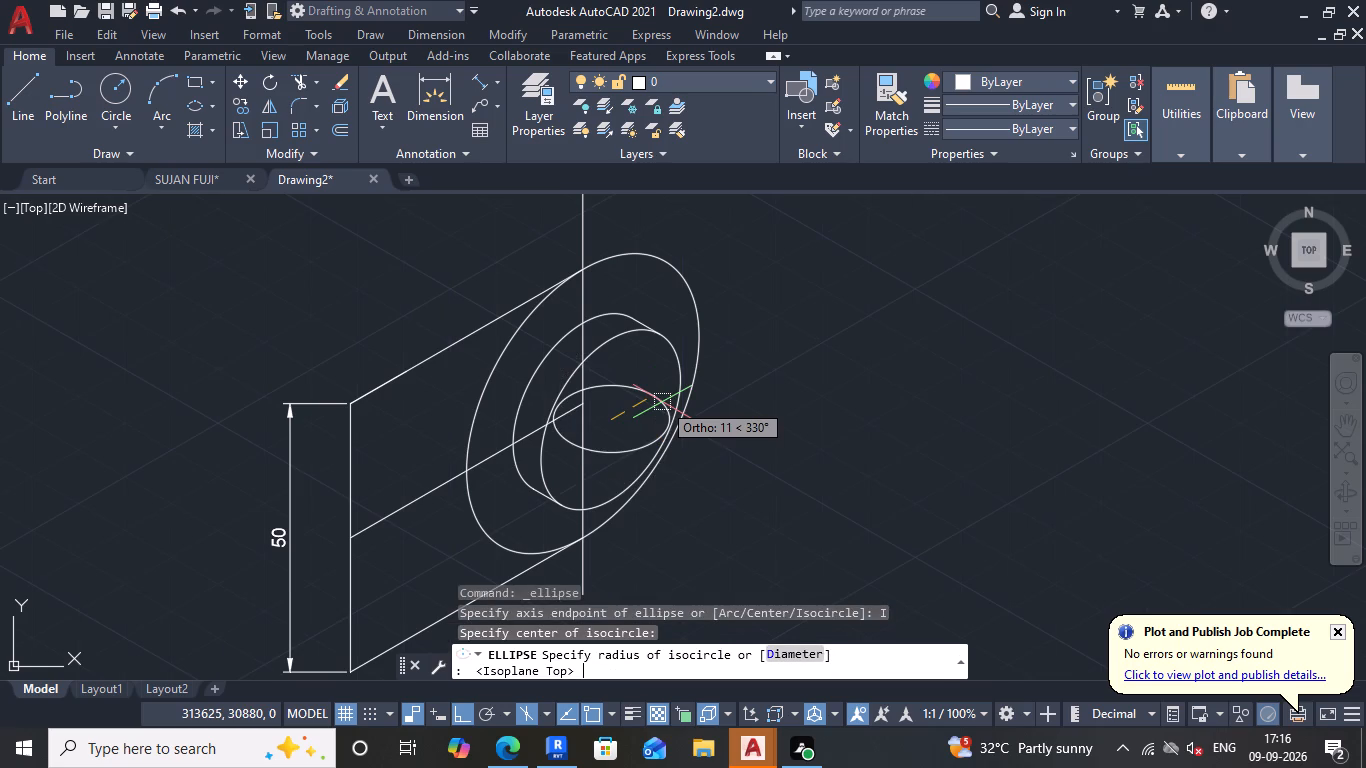
pyautogui.press('F5')
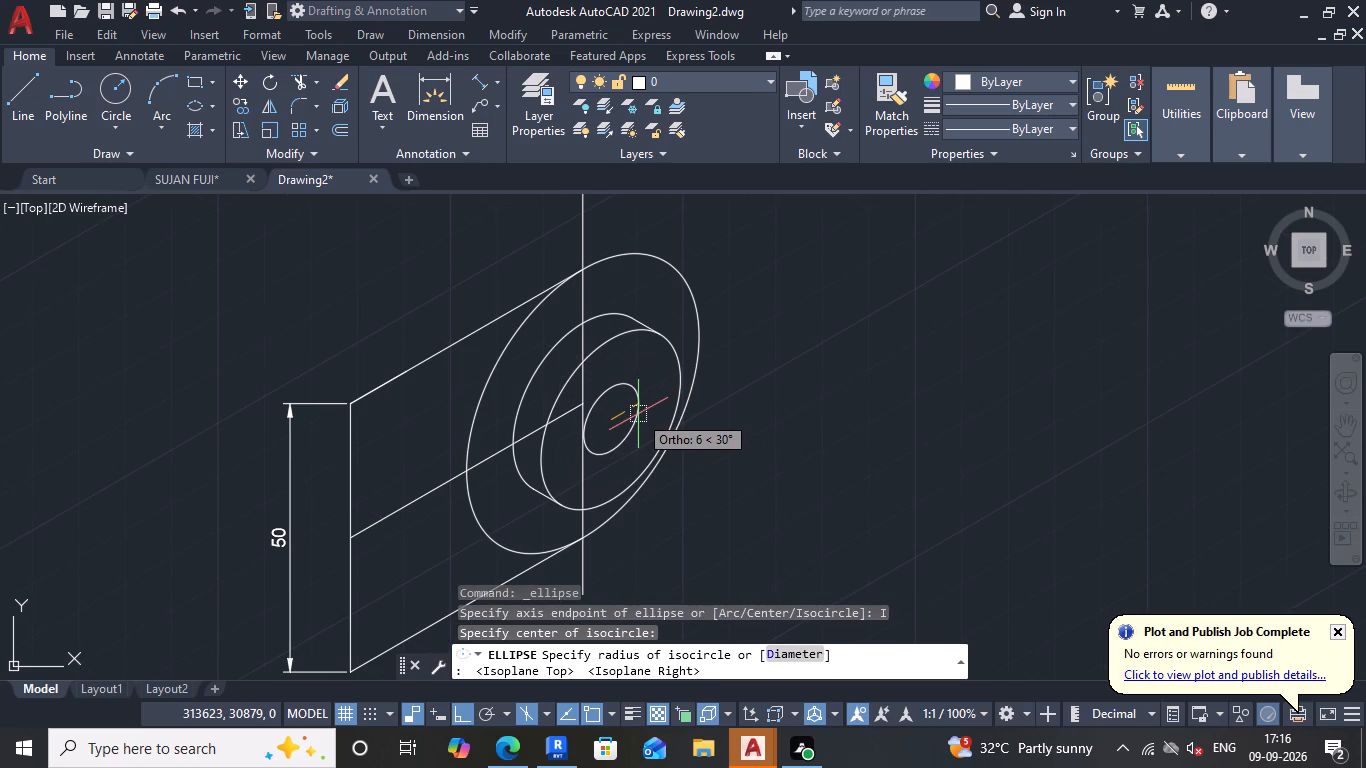
pyautogui.press('7')
pyautogui.press('Return')
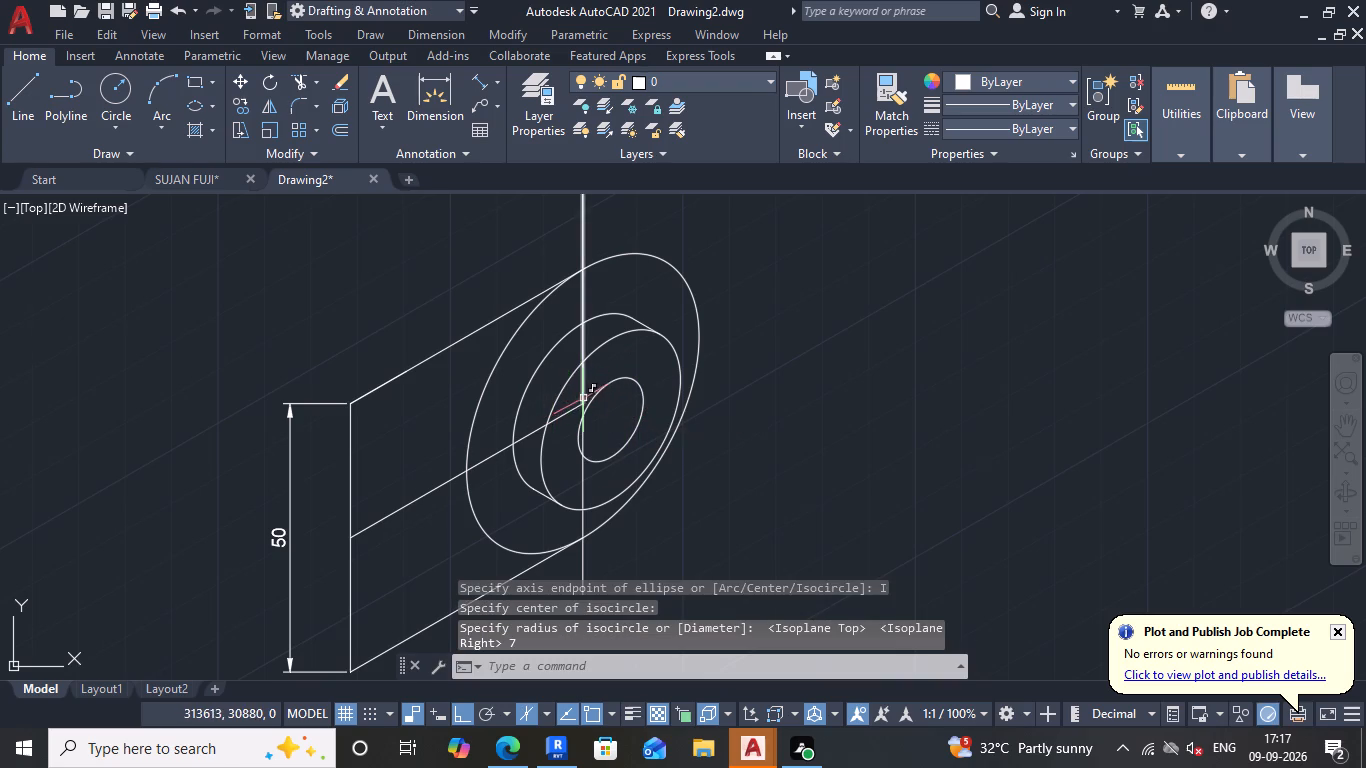
pyautogui.scroll(-1, 630, 410)
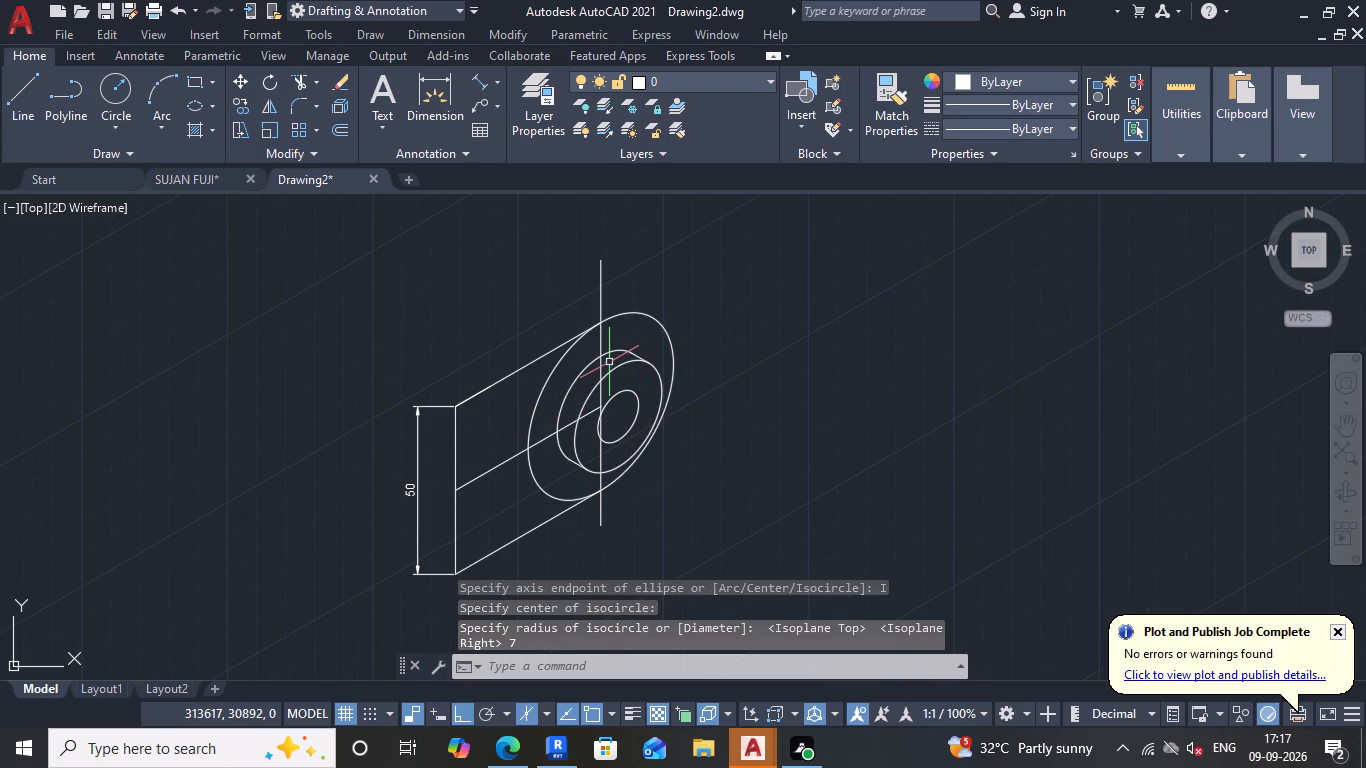
# Trim away the half of the outer 25 mm radius isocircle that lies inside the body, between its two tangent lines.
pyautogui.click(299, 79)
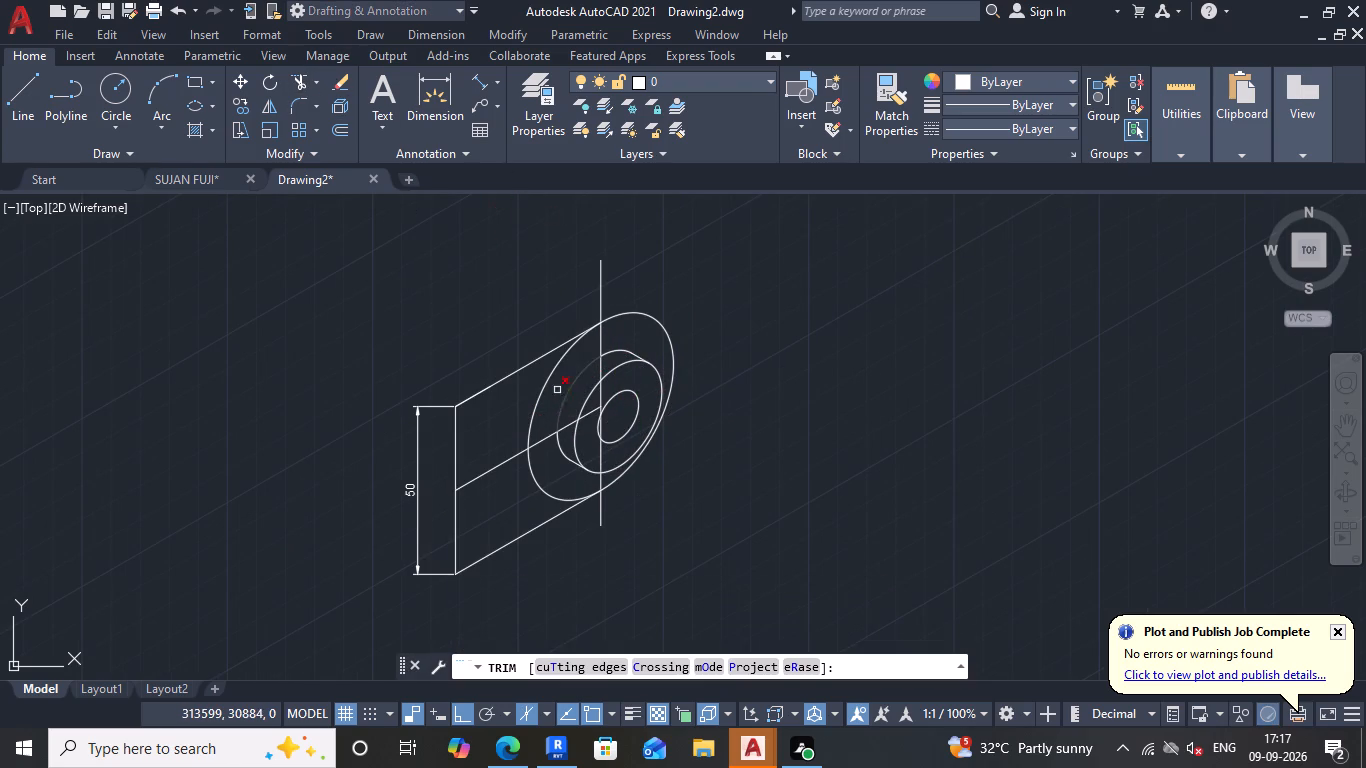
pyautogui.click(552, 377)
pyautogui.click(551, 497)
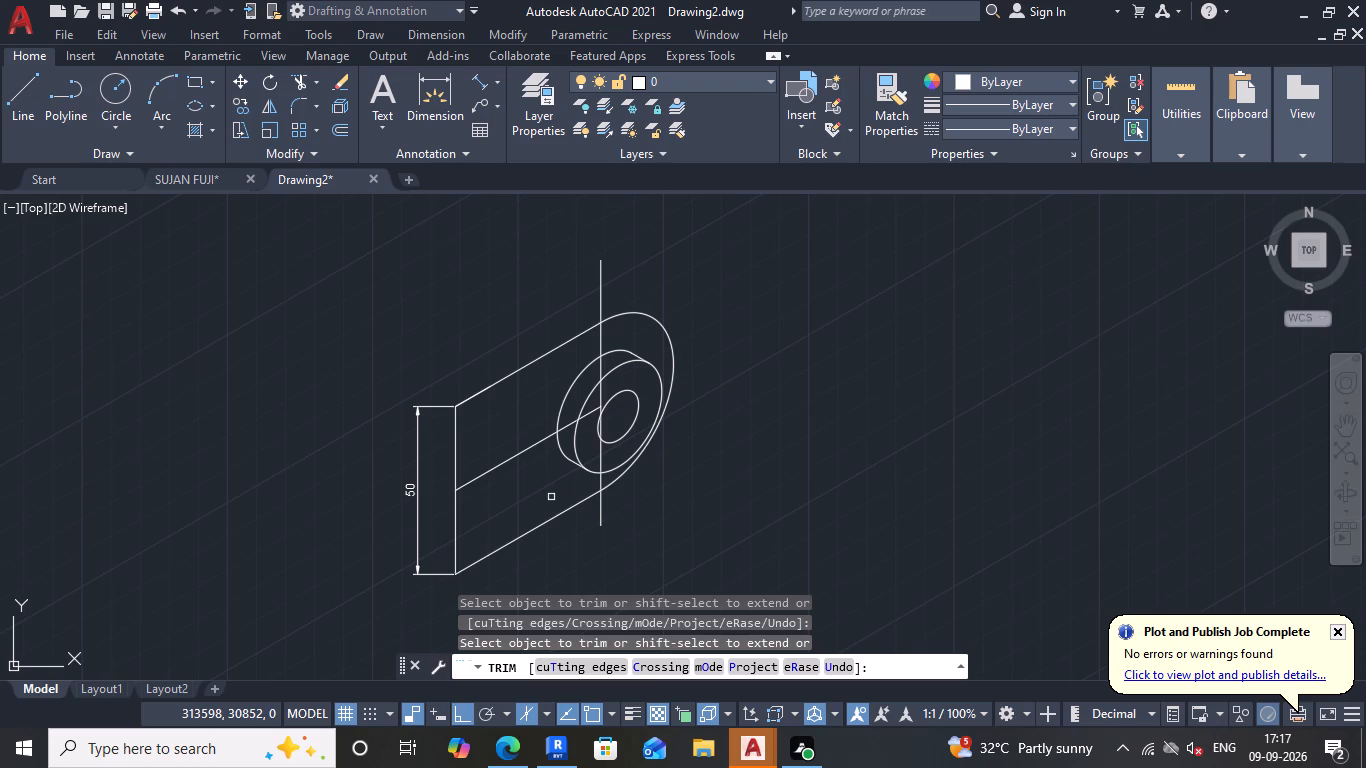
pyautogui.press('Escape')
# Examine the trimmed body outline, the boss isocircles and the 50 mm edge up close.
pyautogui.scroll(-1, 463, 426)
pyautogui.scroll(3, 483, 413)
pyautogui.scroll(2, 669, 445)
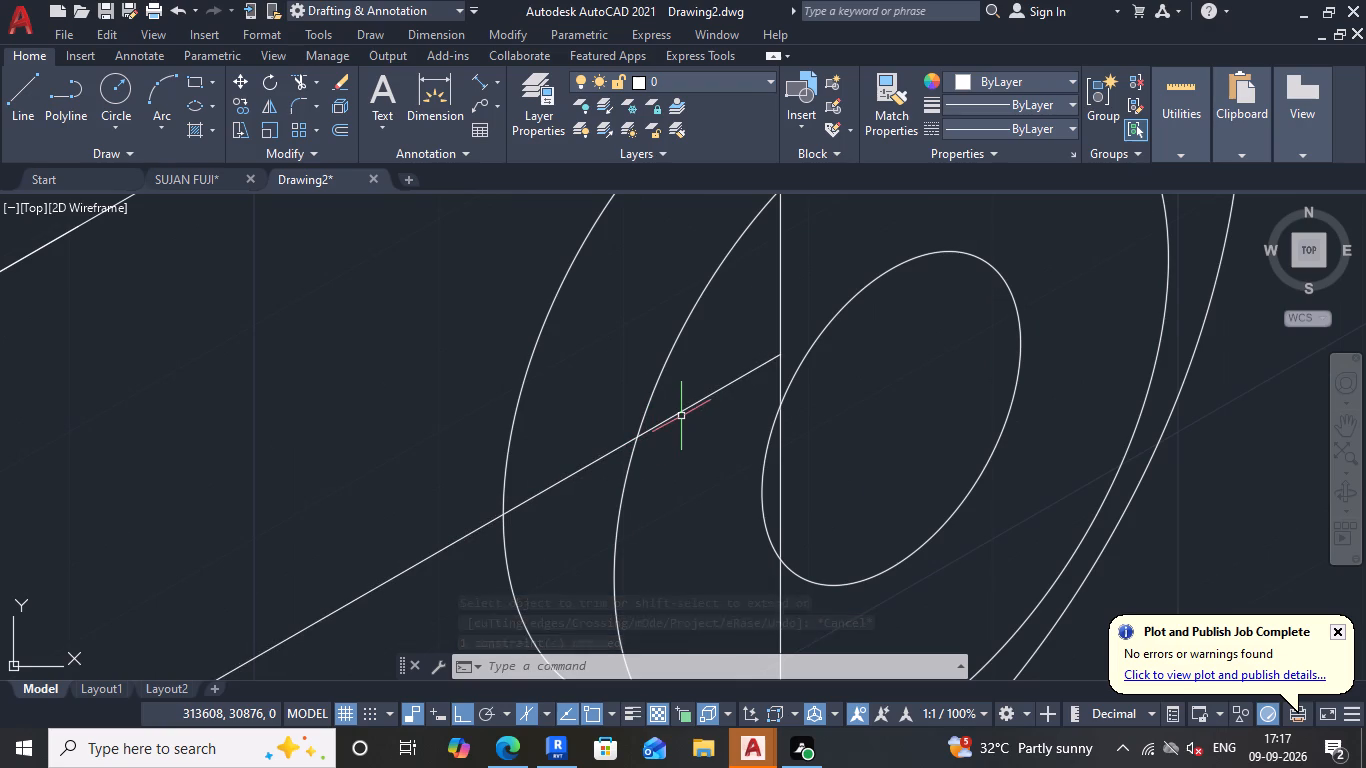
pyautogui.scroll(-2, 666, 472)
pyautogui.moveTo(685, 551); pyautogui.dragTo(740, 405, button='middle')
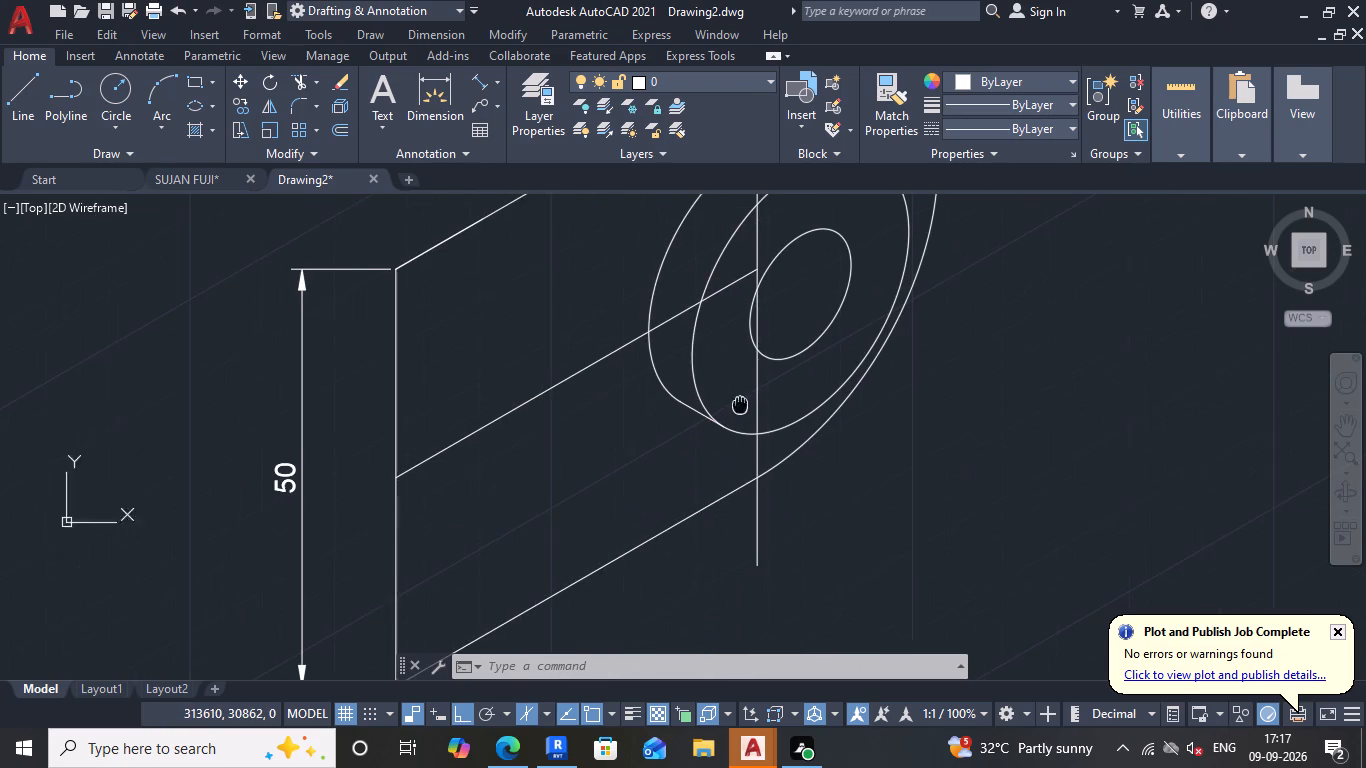
pyautogui.moveTo(249, 295); pyautogui.dragTo(380, 304, button='middle')
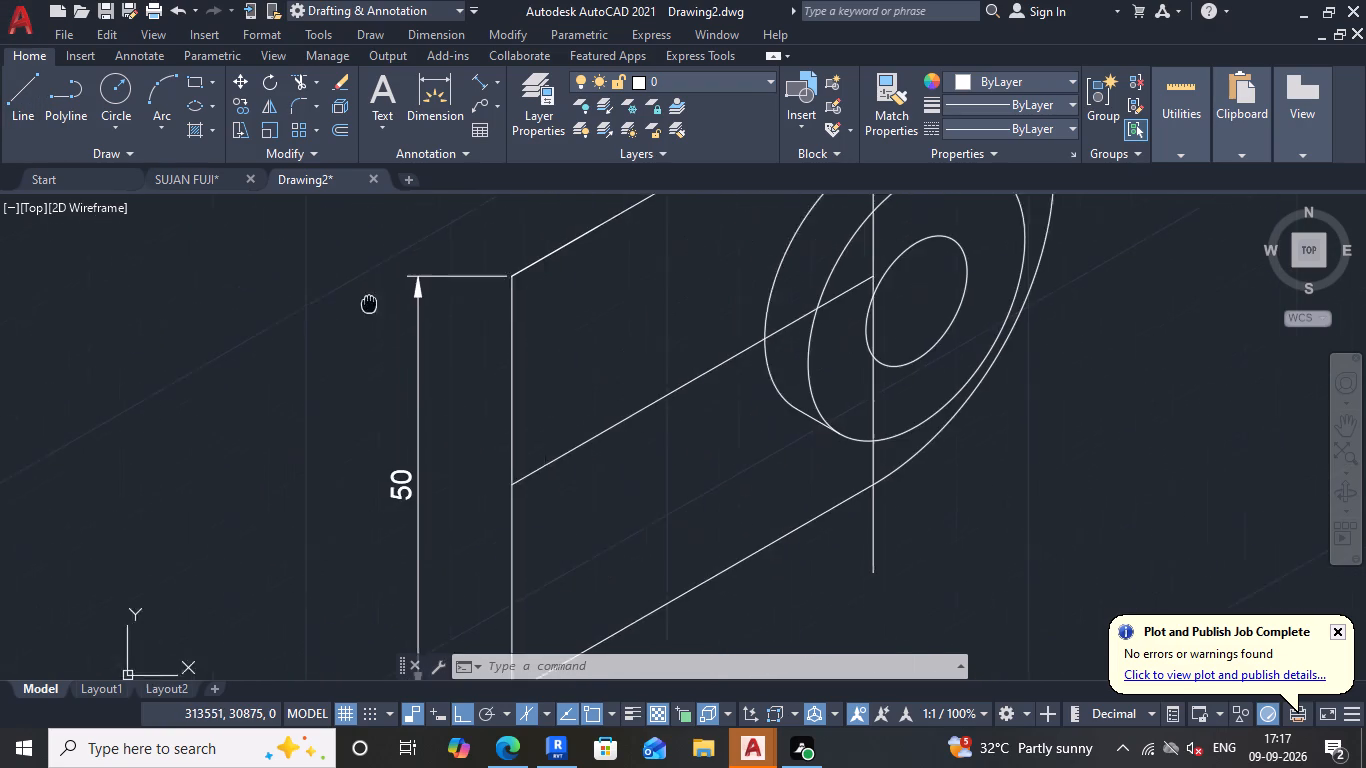
pyautogui.moveTo(380, 304); pyautogui.dragTo(401, 298, button='middle')
pyautogui.scroll(-2, 436, 295)
pyautogui.moveTo(483, 389); pyautogui.dragTo(520, 400, button='middle')
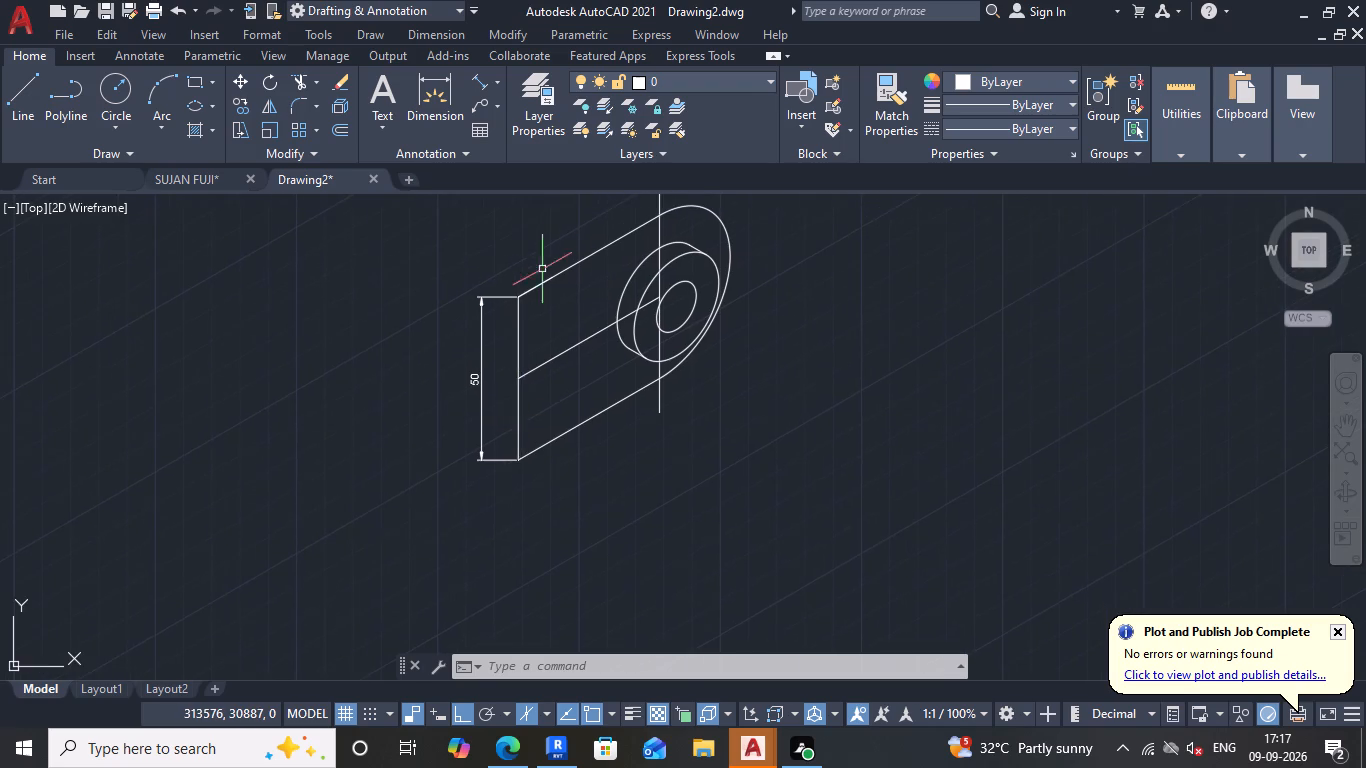
pyautogui.moveTo(542, 270); pyautogui.dragTo(536, 343, button='middle')
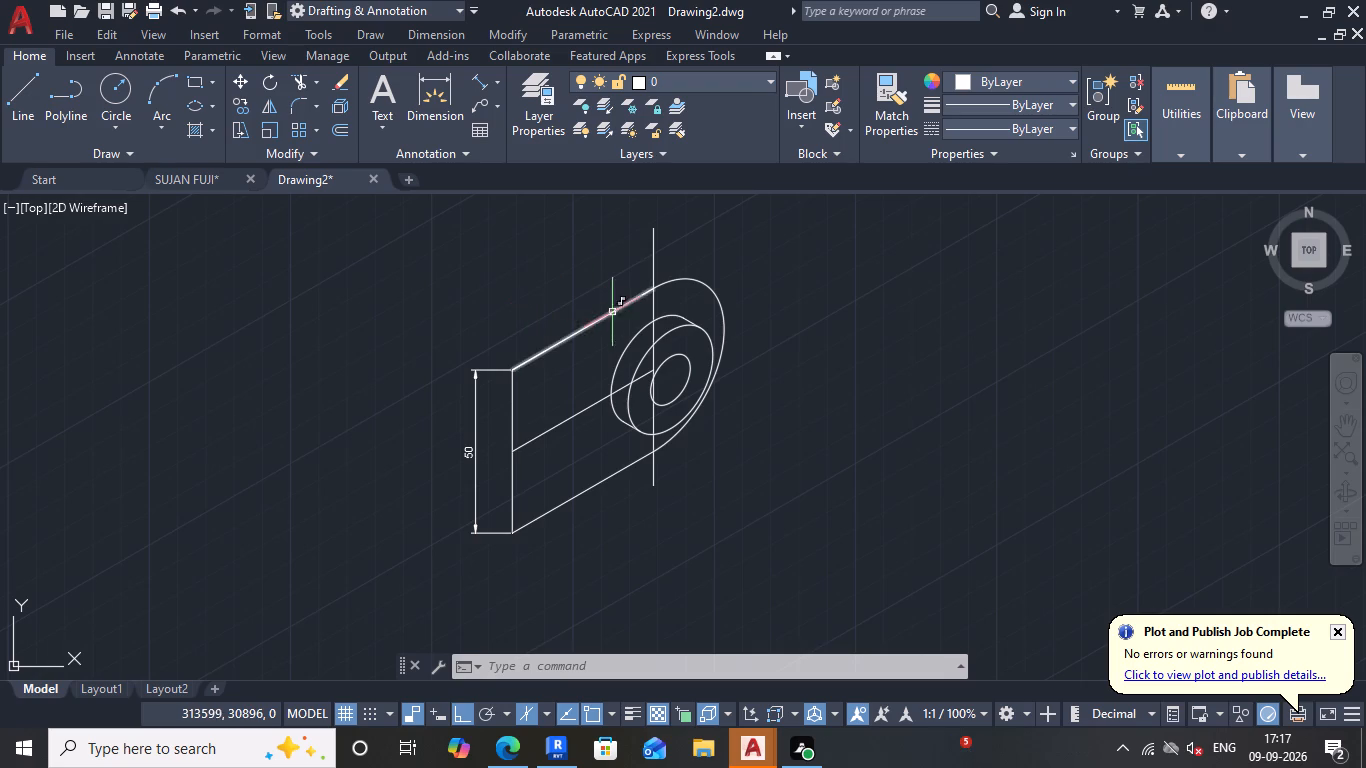
pyautogui.scroll(1, 641, 309)
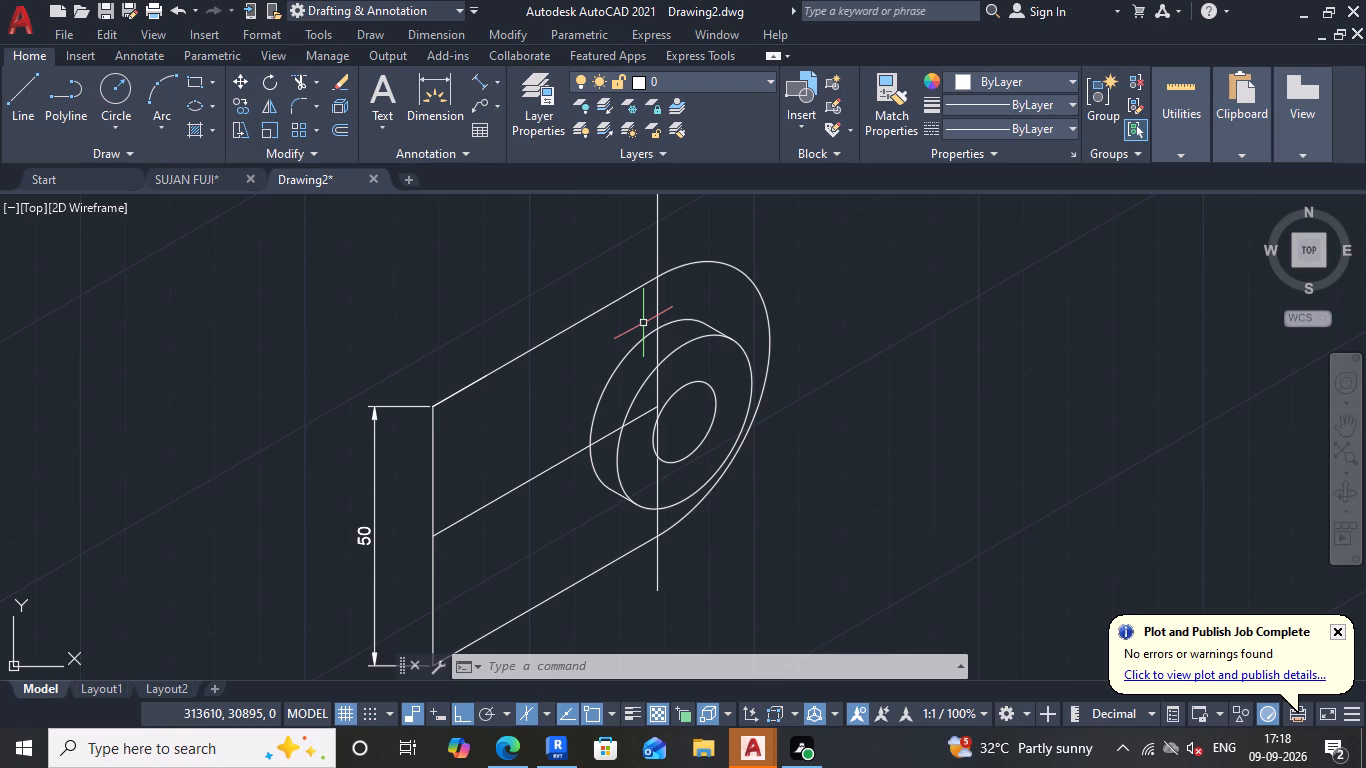
pyautogui.scroll(2, 639, 310)
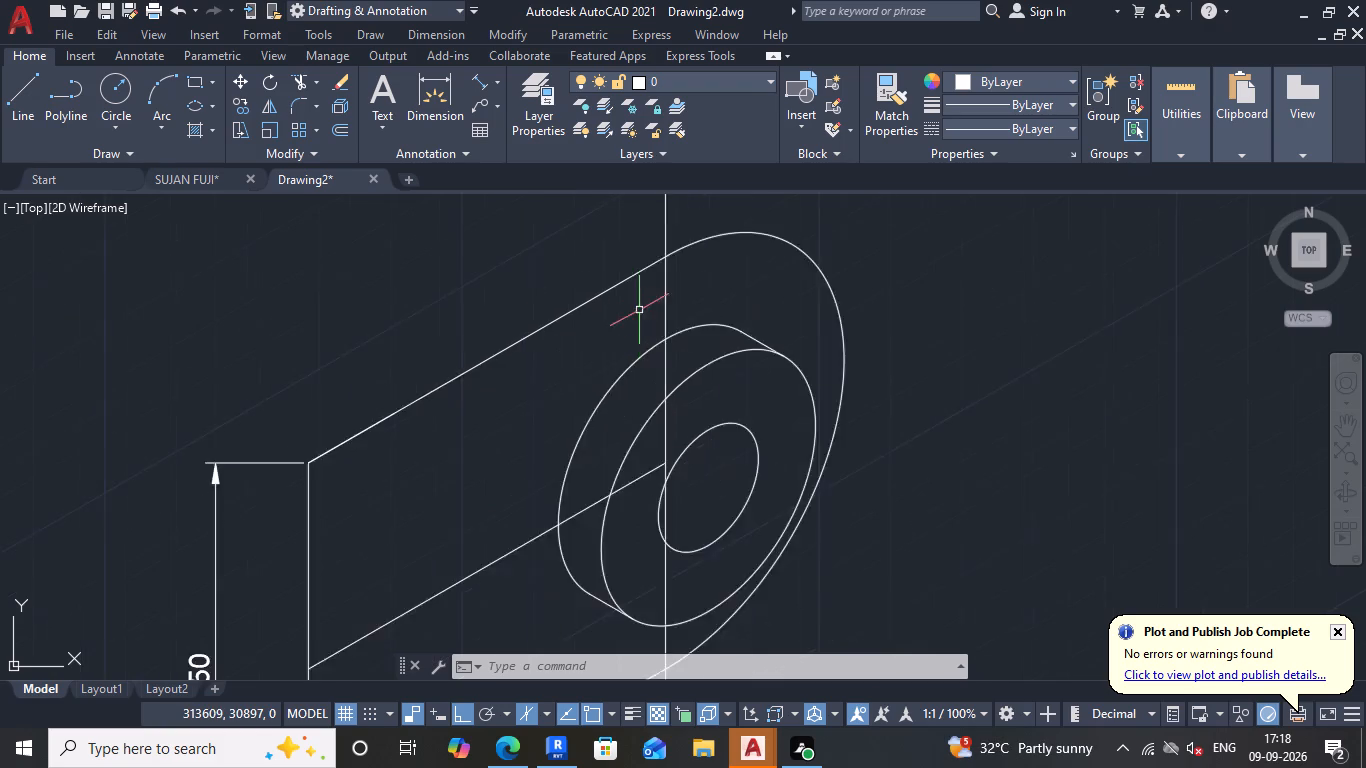
pyautogui.scroll(1, 639, 310)
pyautogui.scroll(-3, 669, 335)
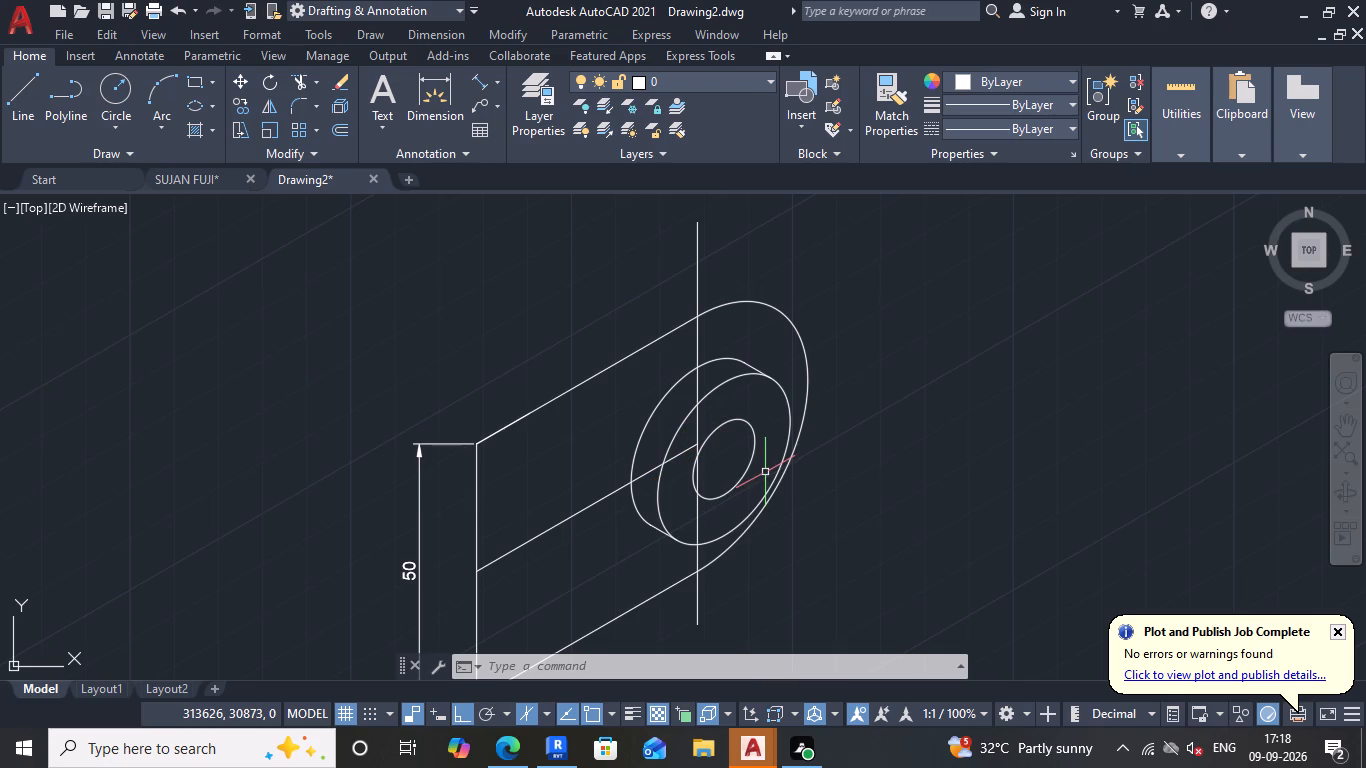
pyautogui.moveTo(645, 472); pyautogui.dragTo(658, 435, button='middle')
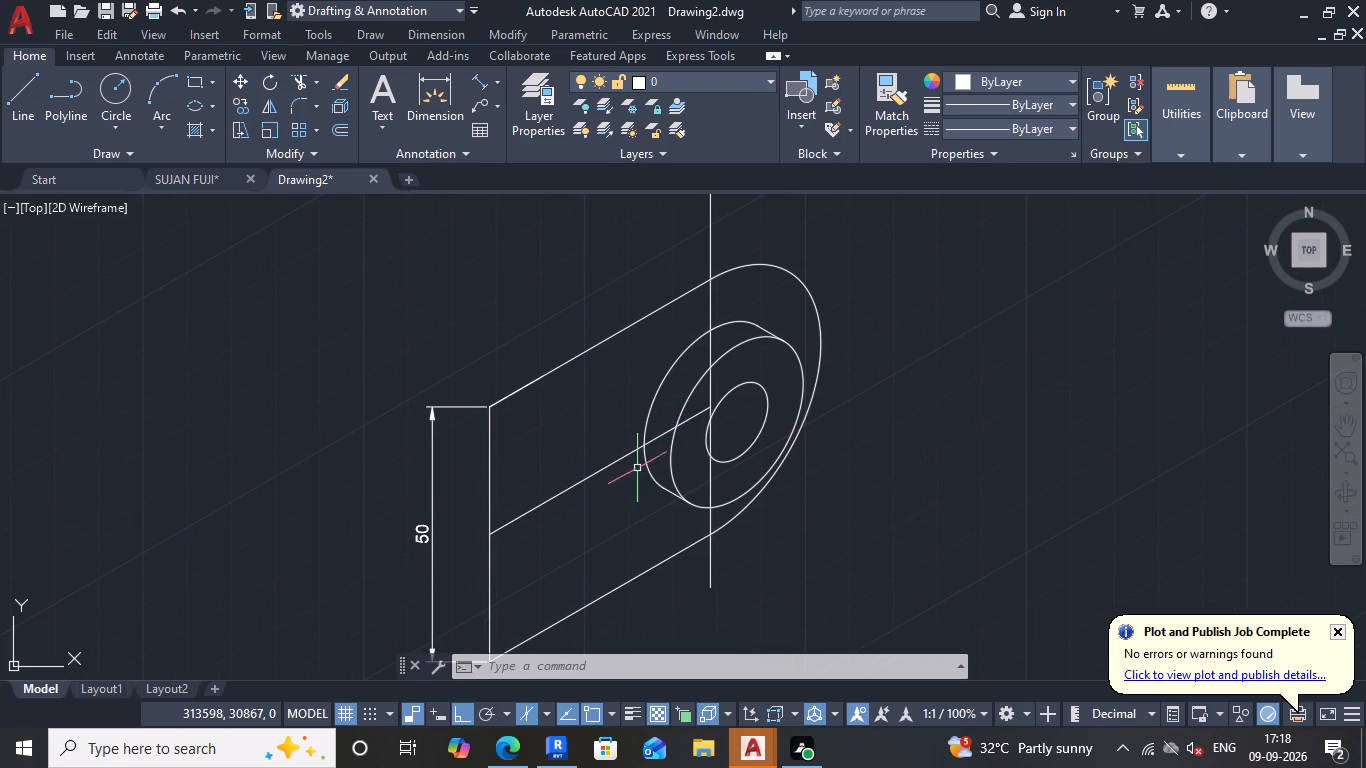
pyautogui.scroll(-1, 575, 487)
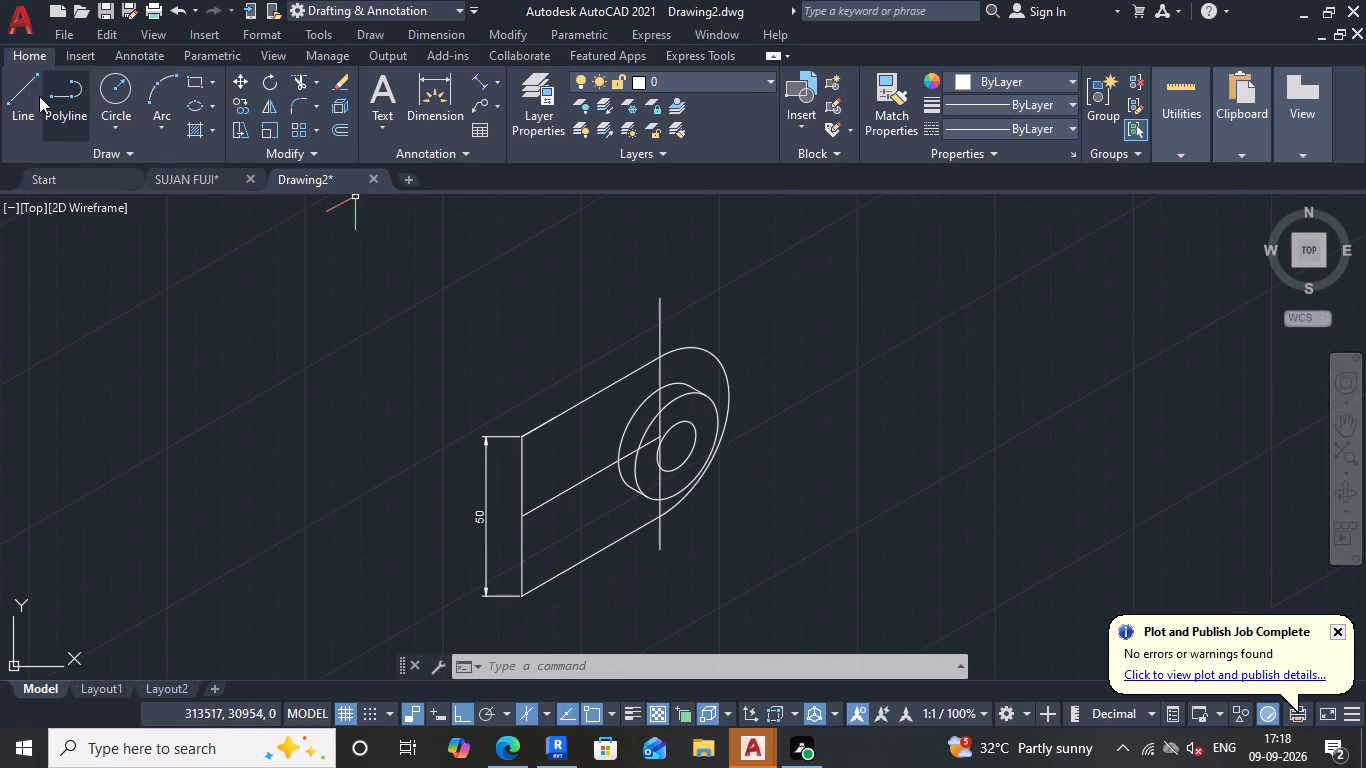
# Draw a stepped line from the 50 mm edge's bottom end: 12 mm along 30°, 6 up, 25 along, 6 down, to the outer arc's lower end.
pyautogui.click(31, 86)
pyautogui.click(527, 598)
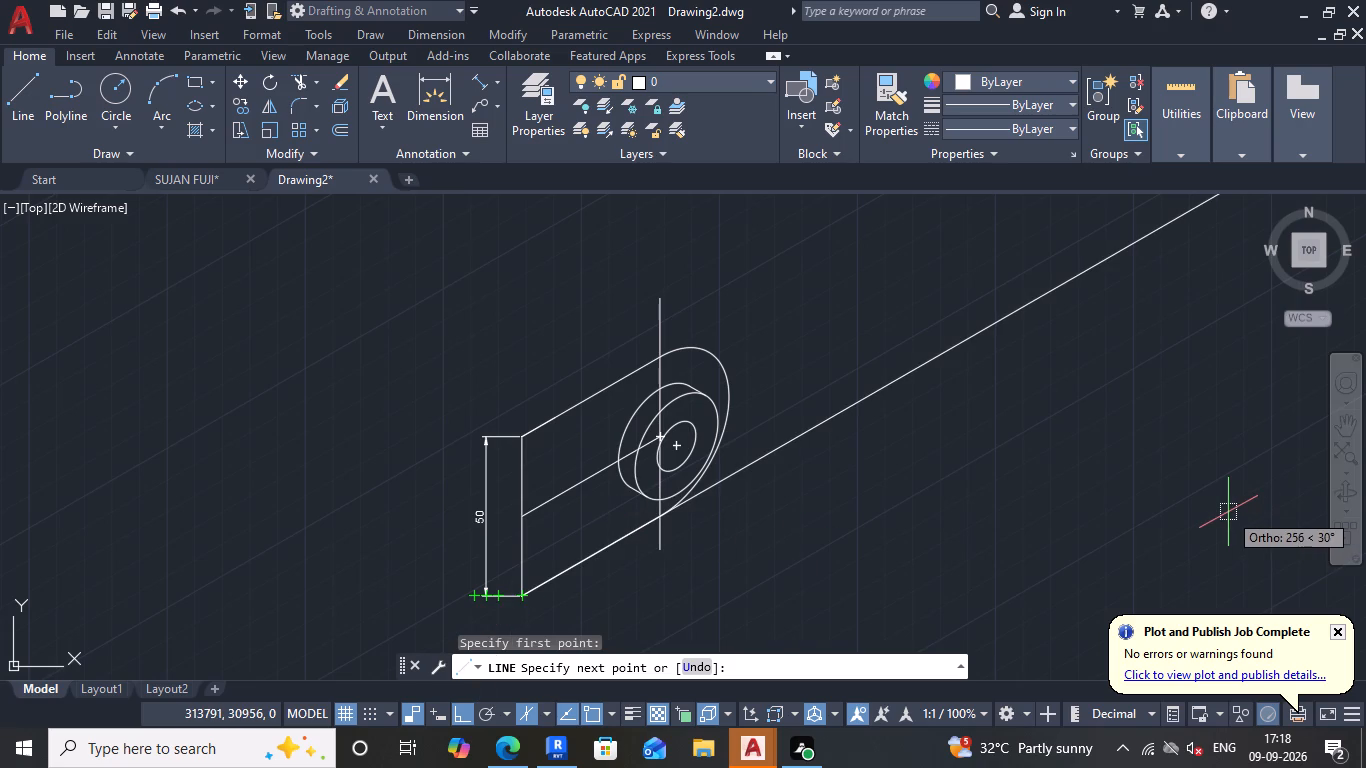
pyautogui.write('12')
pyautogui.press('Return')
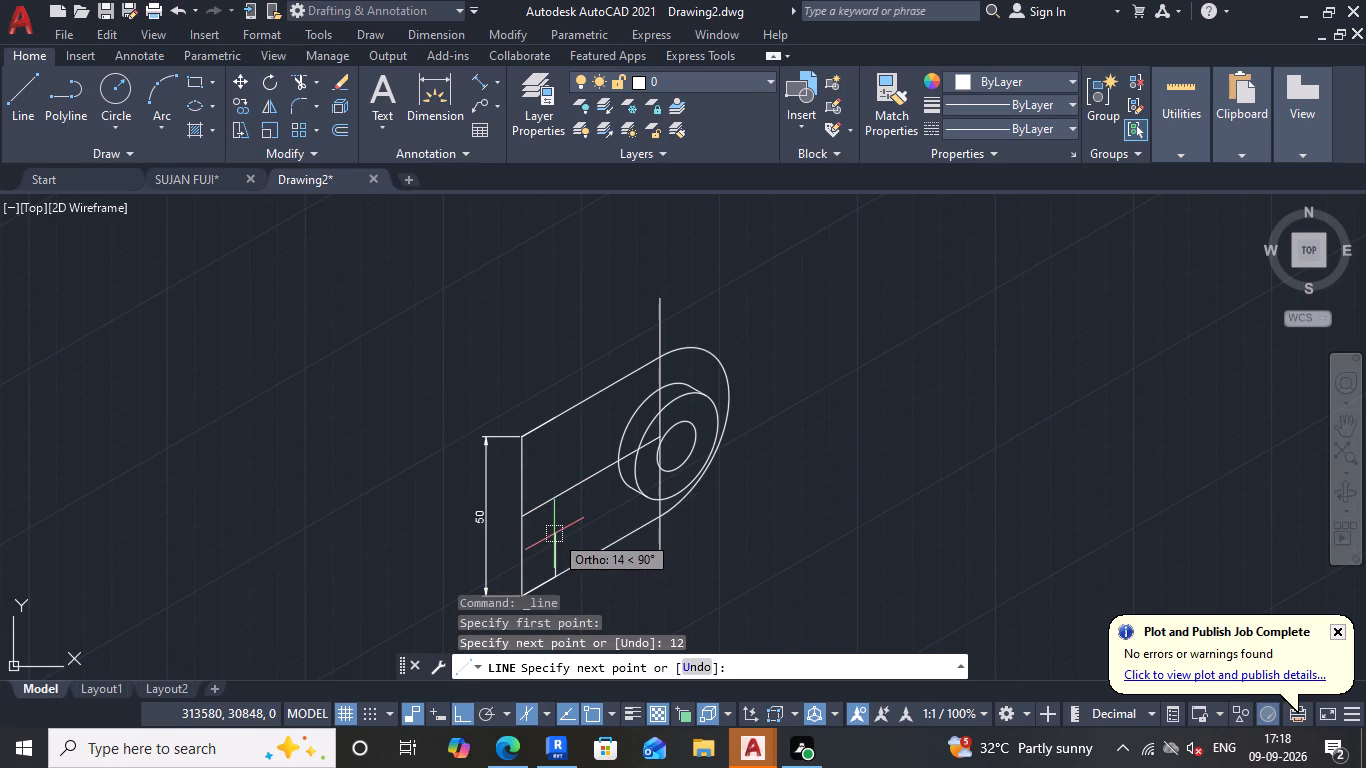
pyautogui.press('6')
pyautogui.press('Return')
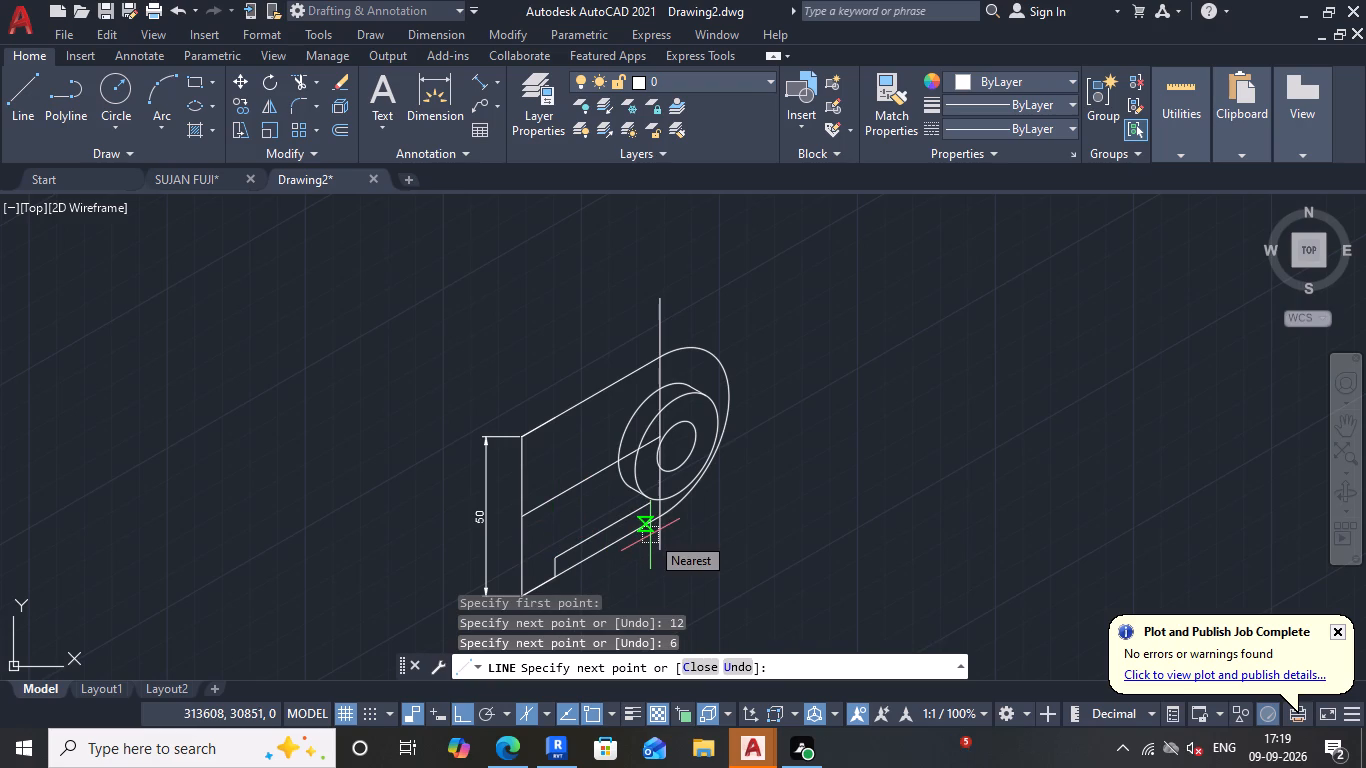
pyautogui.scroll(3, 609, 538)
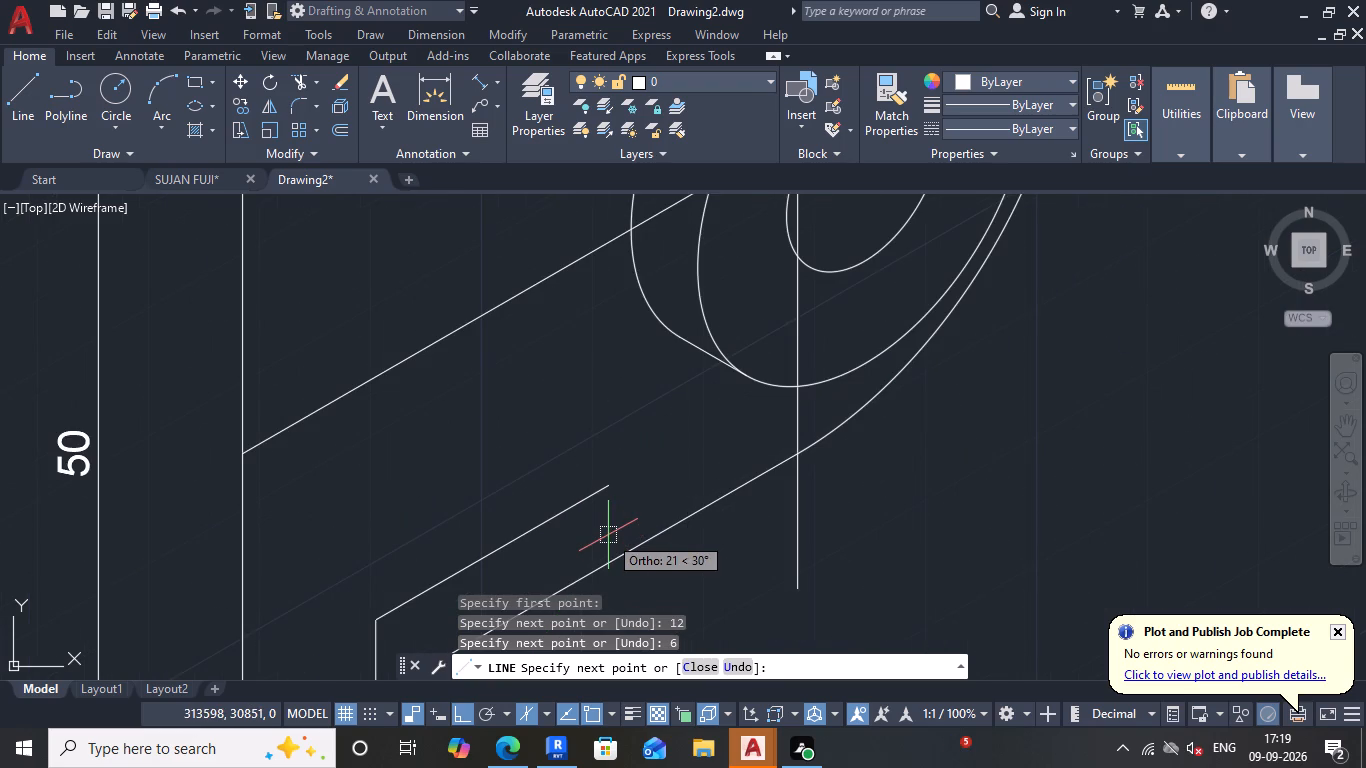
pyautogui.write('25')
pyautogui.press('Return')
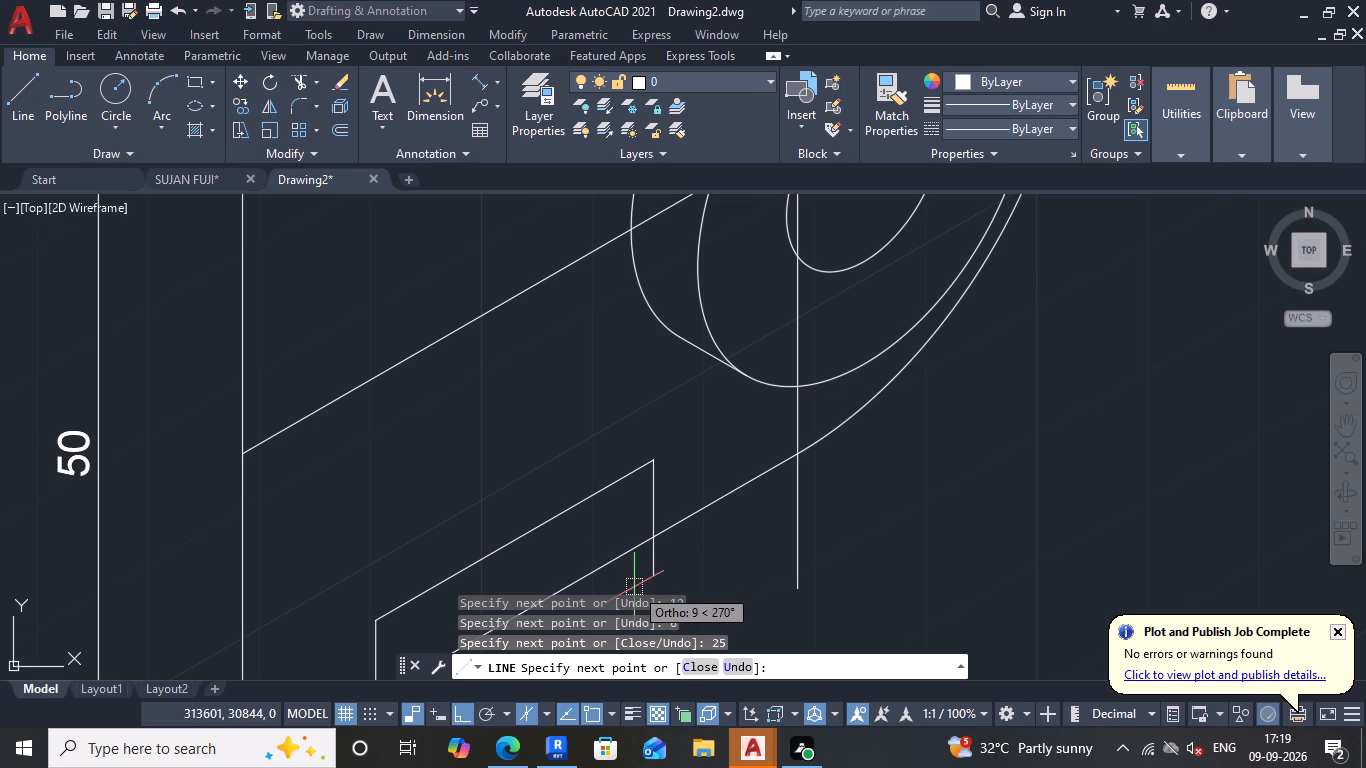
pyautogui.press('6')
pyautogui.press('Return')
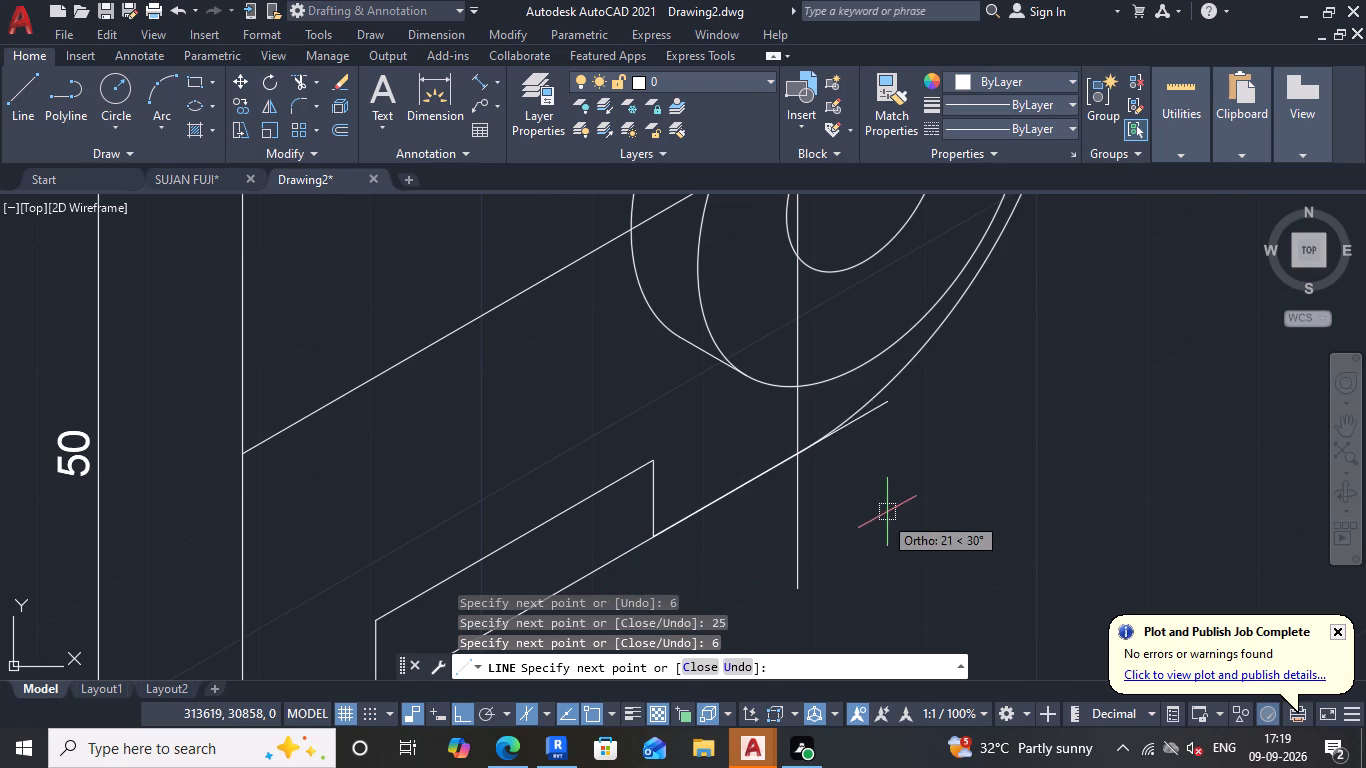
pyautogui.click(792, 453)
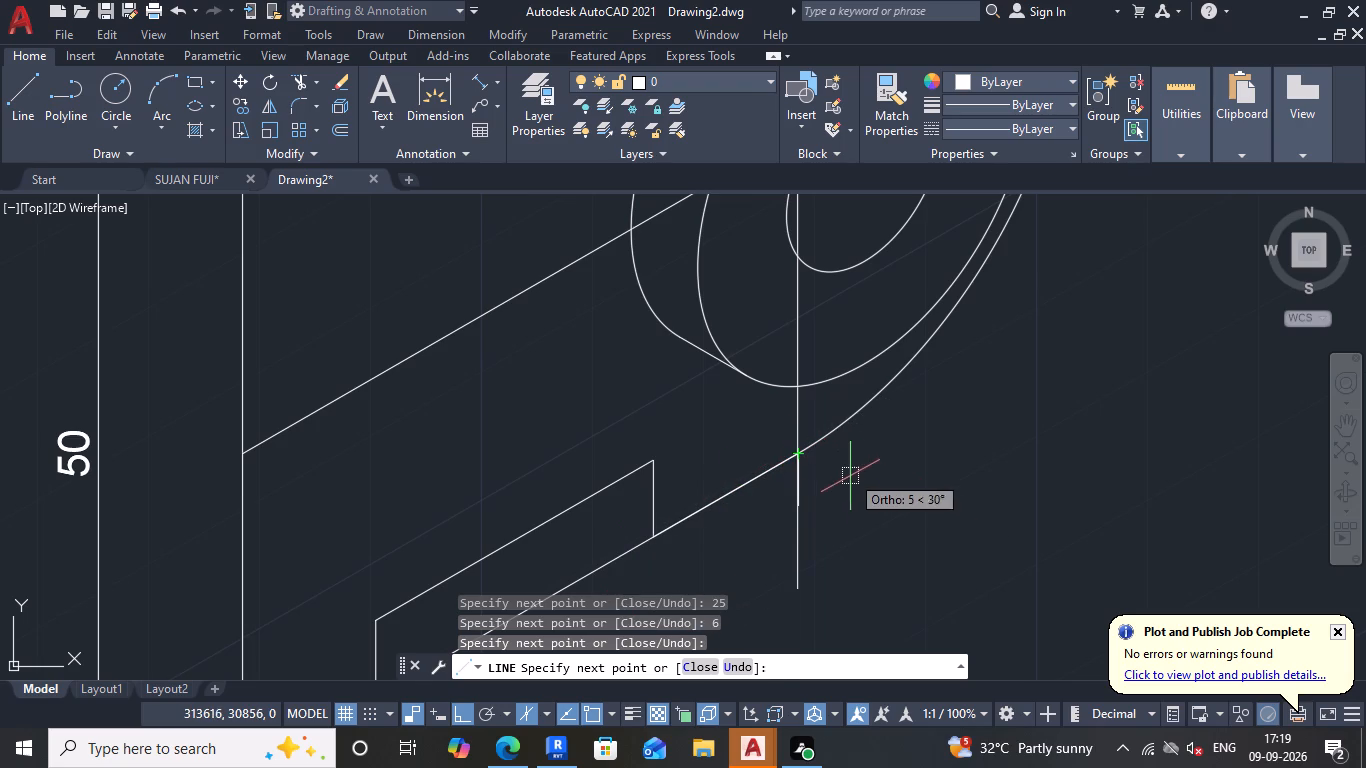
pyautogui.press('Escape')
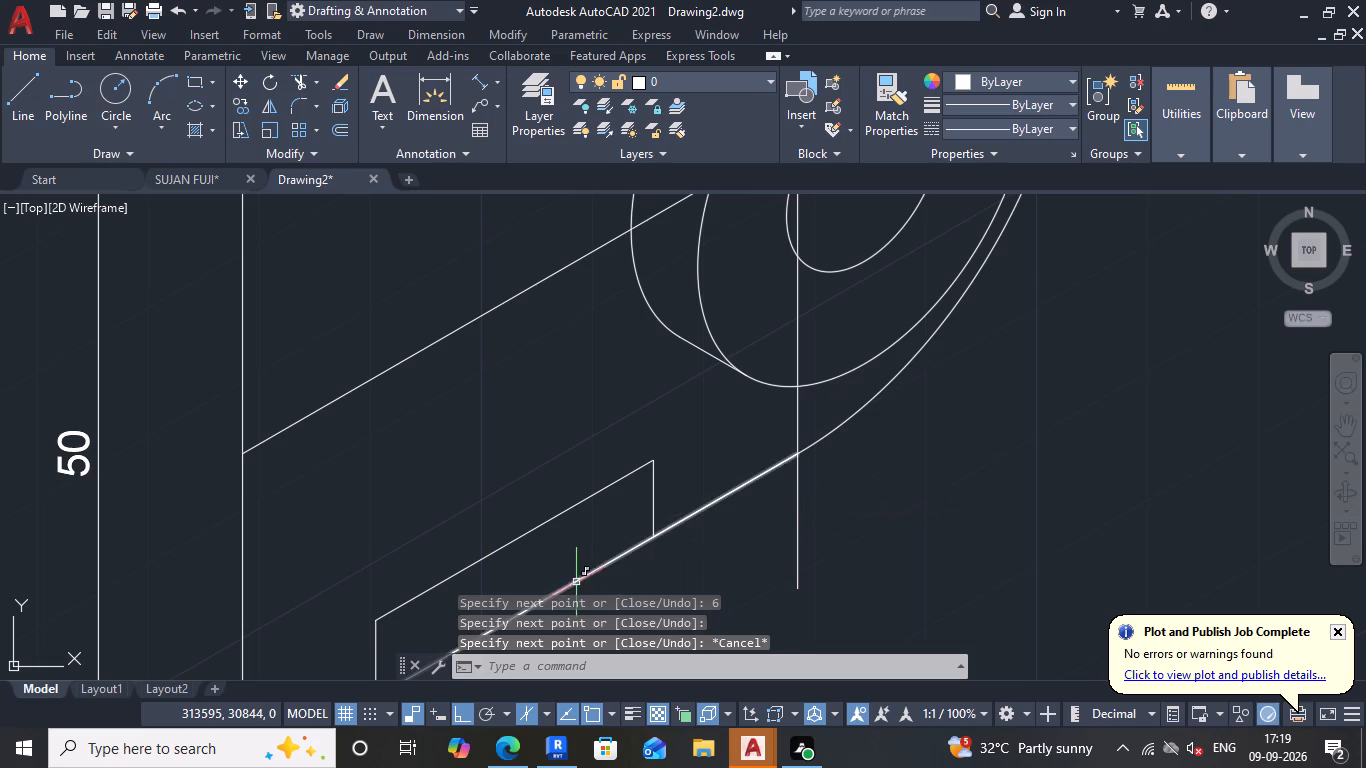
# Erase the original straight lower edge line beneath the new notch.
pyautogui.click(576, 582)
pyautogui.press('Delete')
# Draw a stepped line from the 50 mm edge's top end: 12 mm along 30°, 6 down, 25 along, 6 up, to the outer arc's upper end.
pyautogui.scroll(-3, 633, 546)
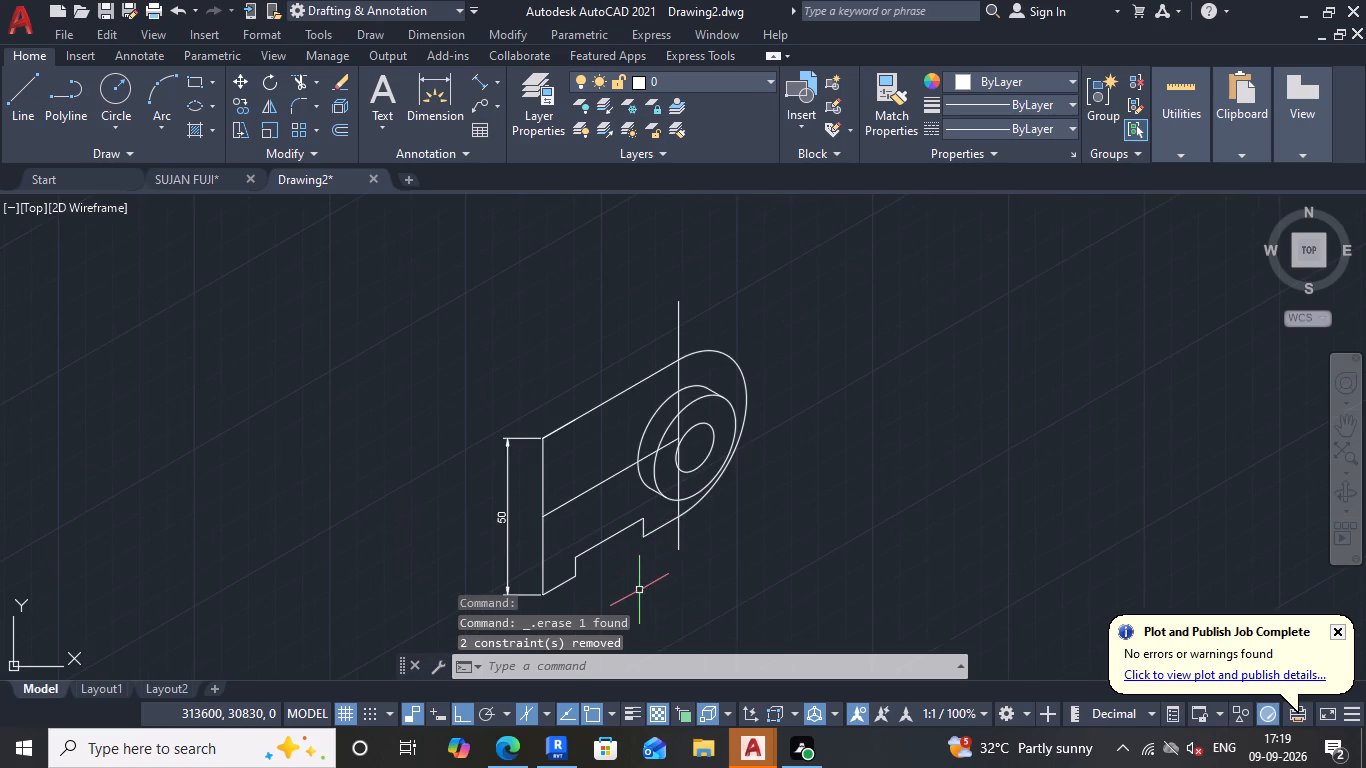
pyautogui.moveTo(639, 590); pyautogui.dragTo(657, 574, button='middle')
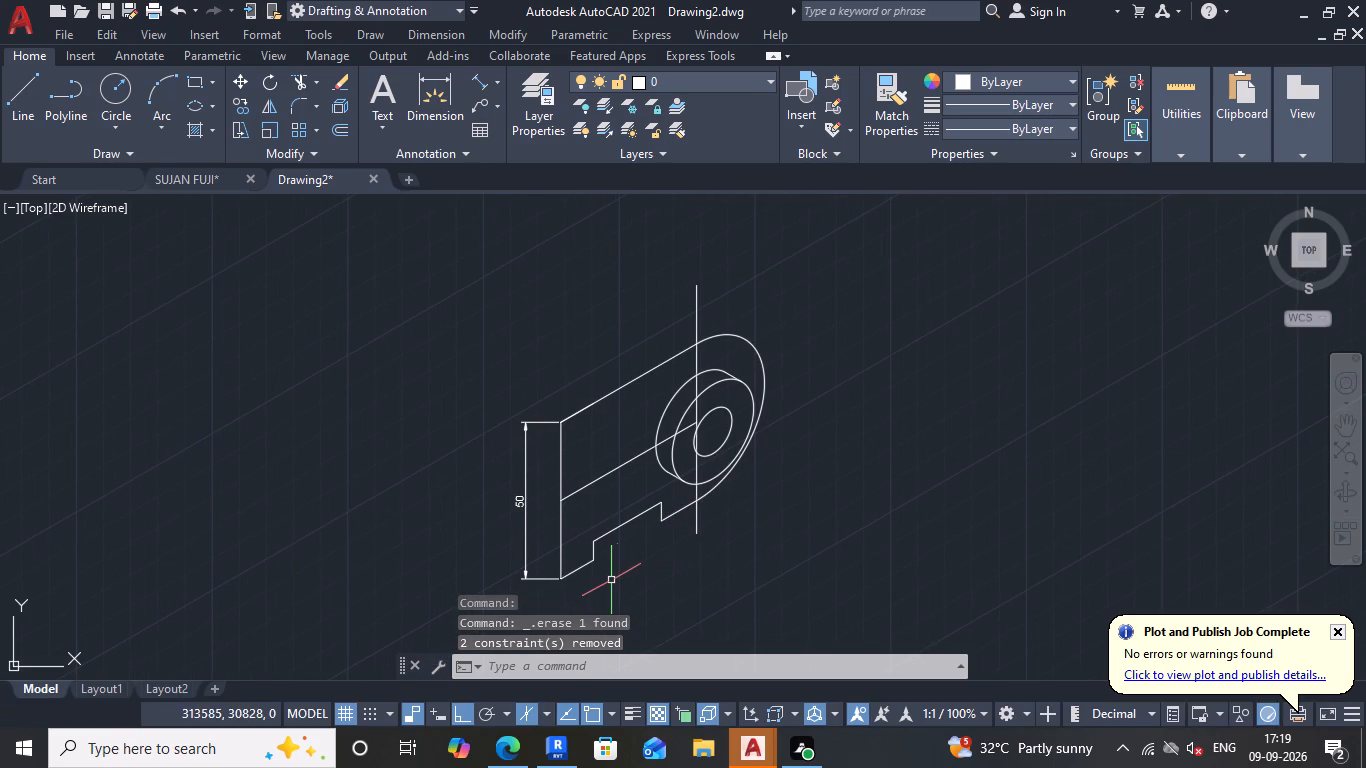
pyautogui.moveTo(616, 552); pyautogui.dragTo(629, 613, button='middle')
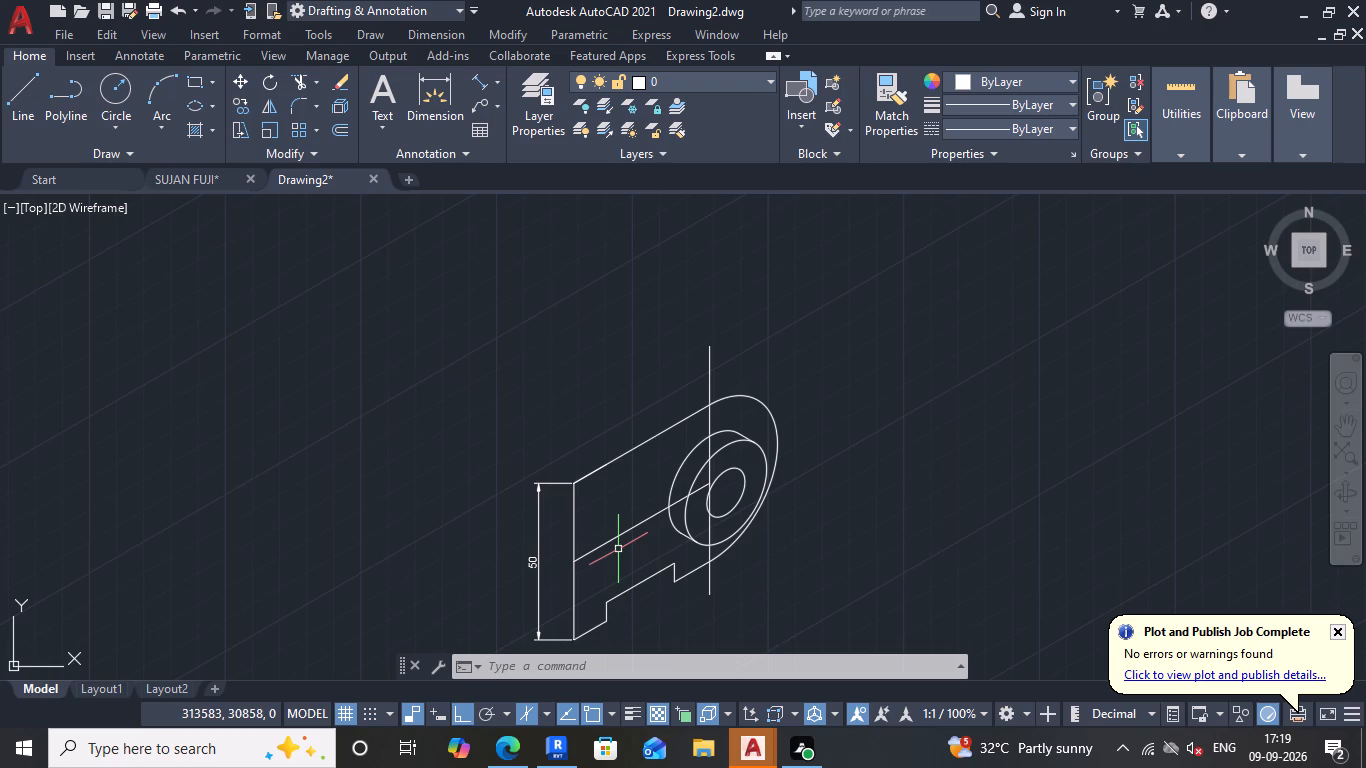
pyautogui.click(18, 101)
pyautogui.click(577, 486)
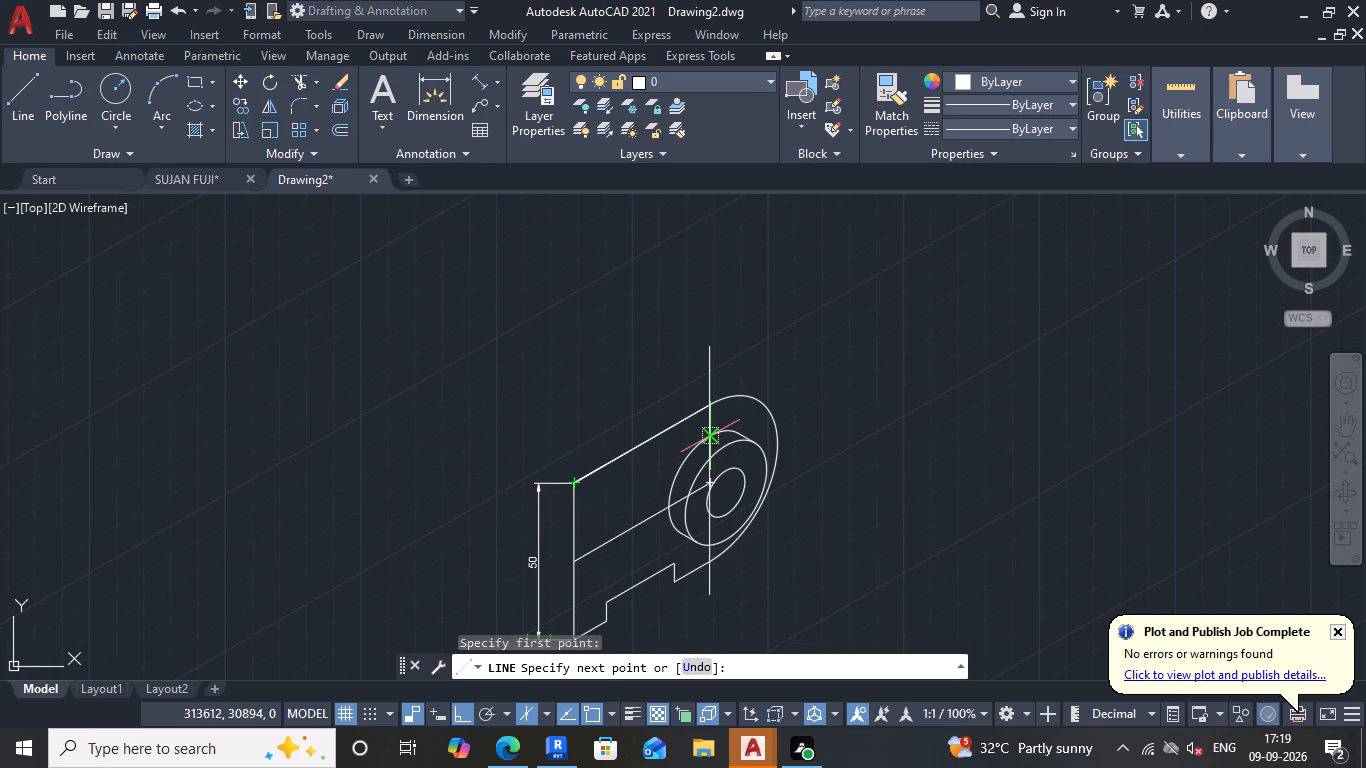
pyautogui.press('1')
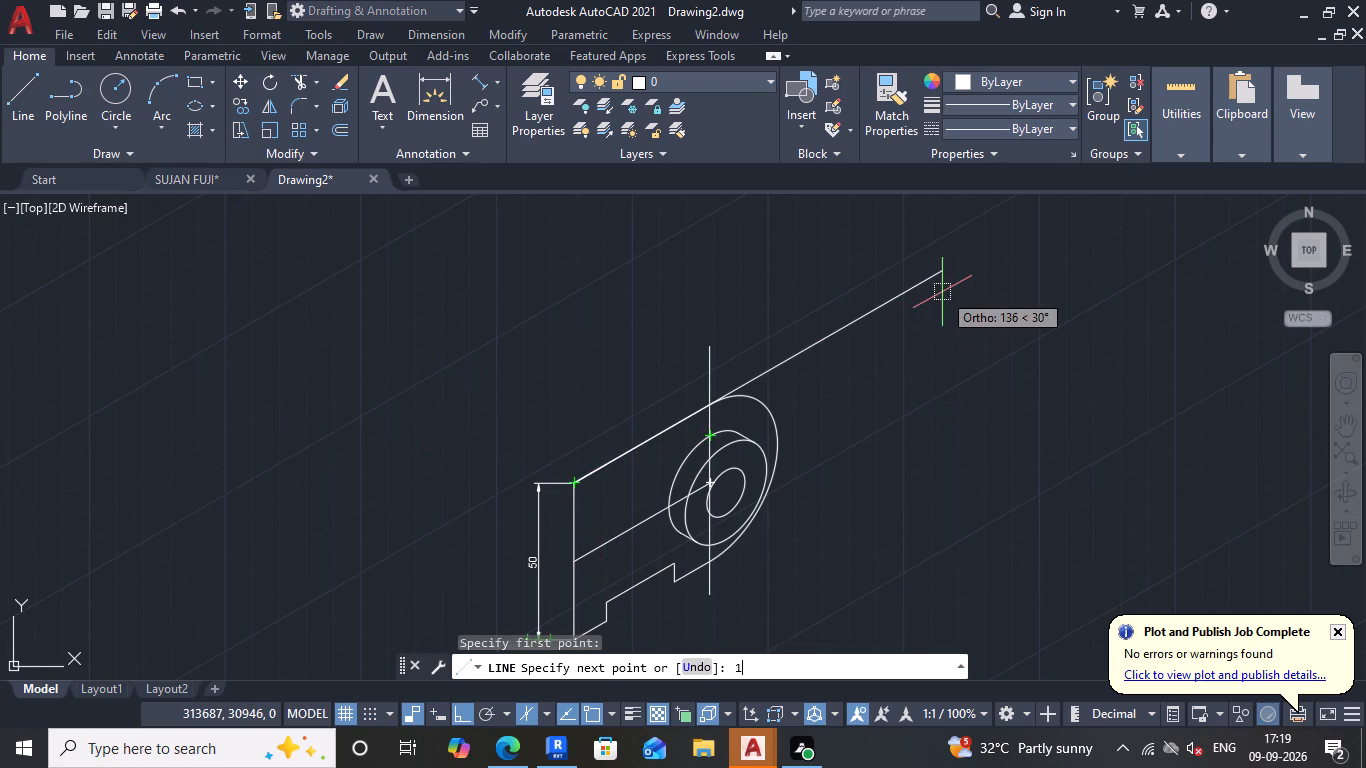
pyautogui.press('2')
pyautogui.press('Return')
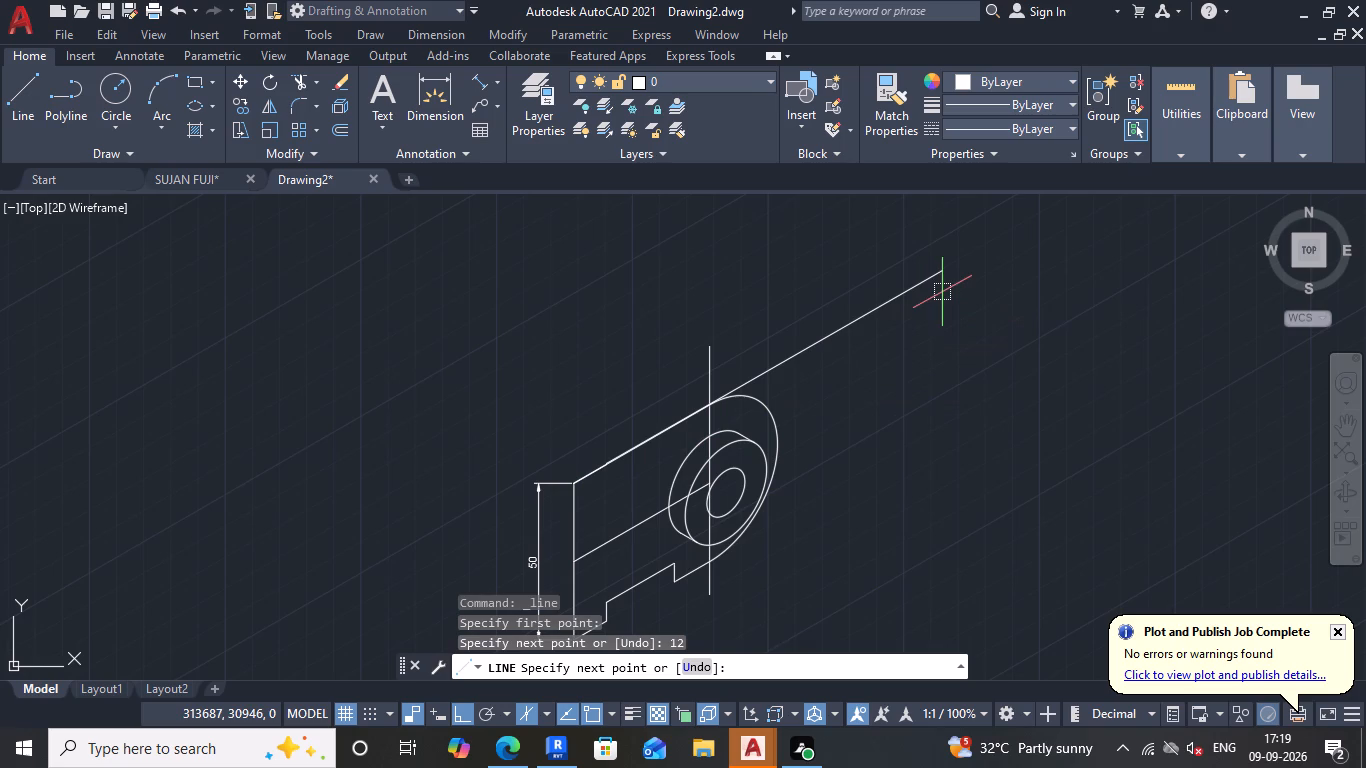
pyautogui.scroll(2, 610, 495)
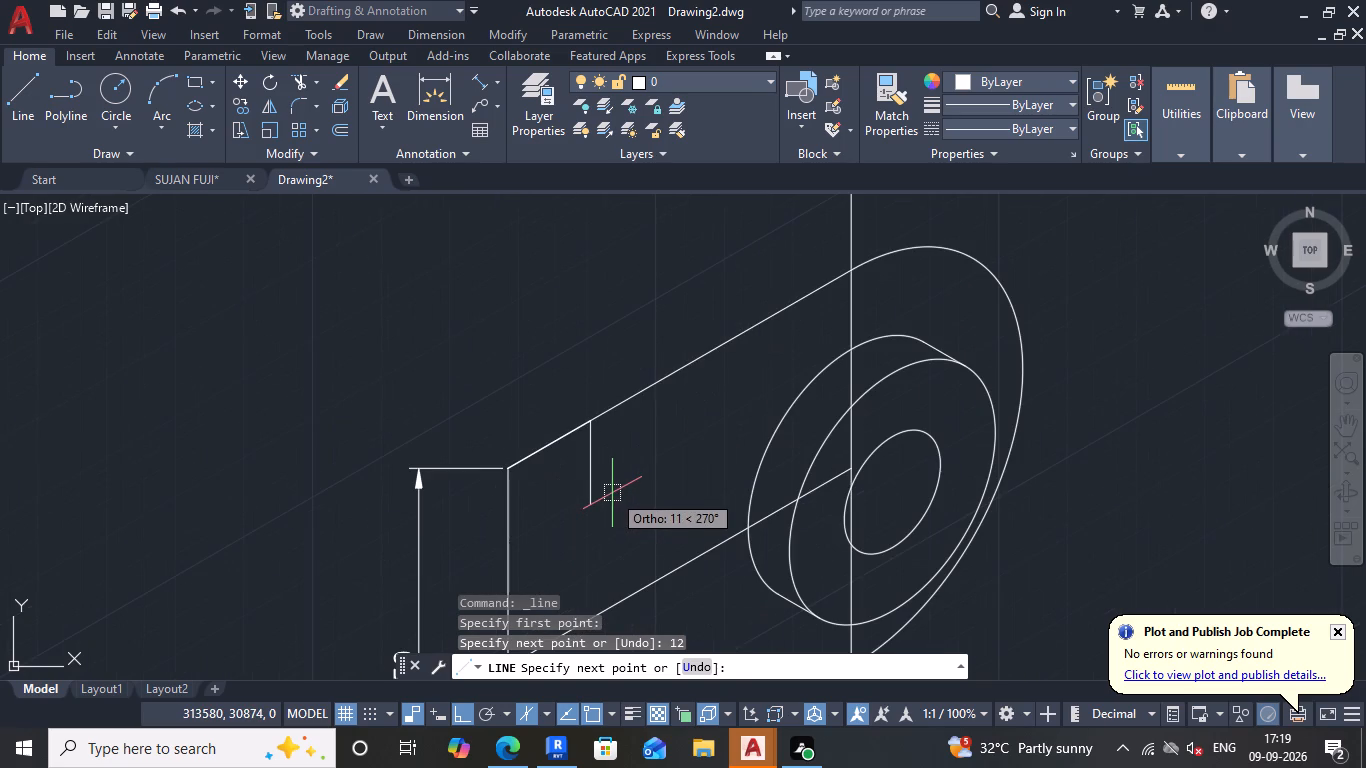
pyautogui.press('6')
pyautogui.press('Return')
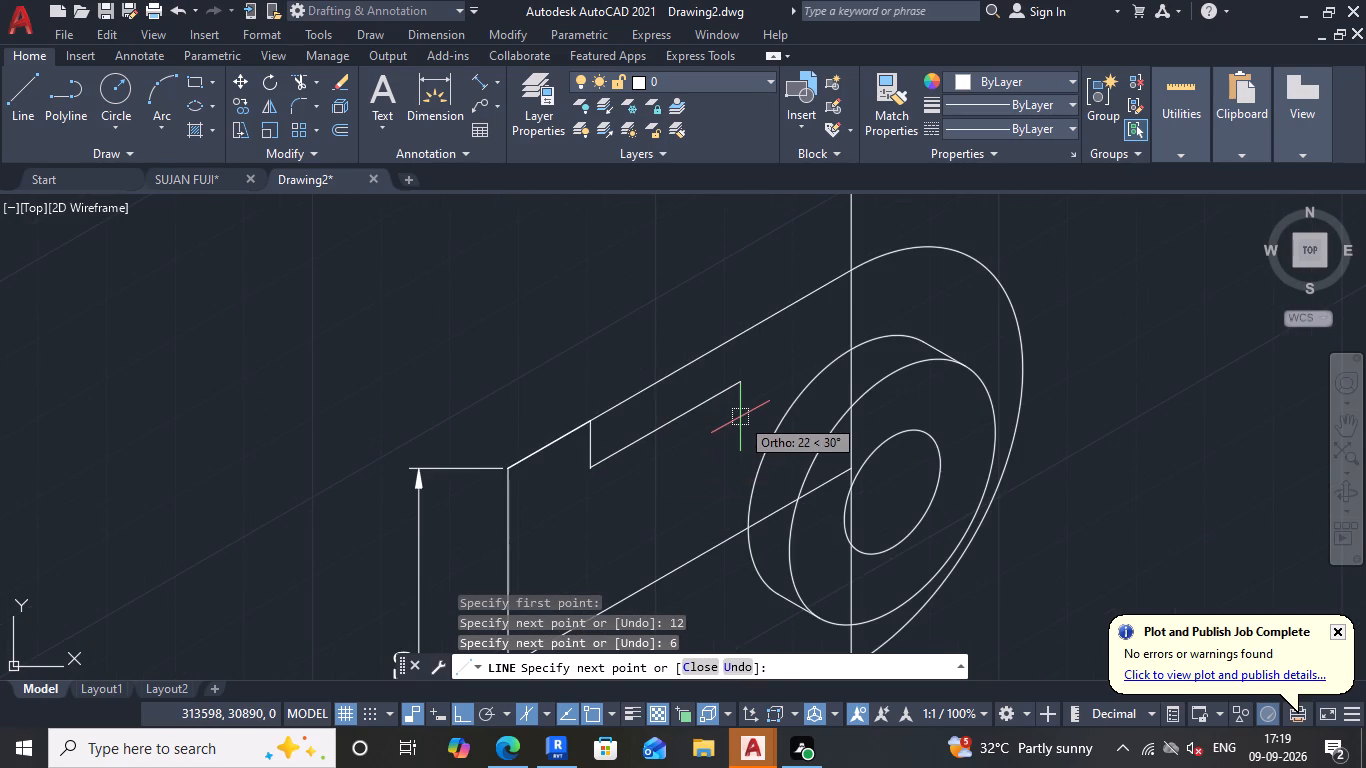
pyautogui.write('25')
pyautogui.press('Return')
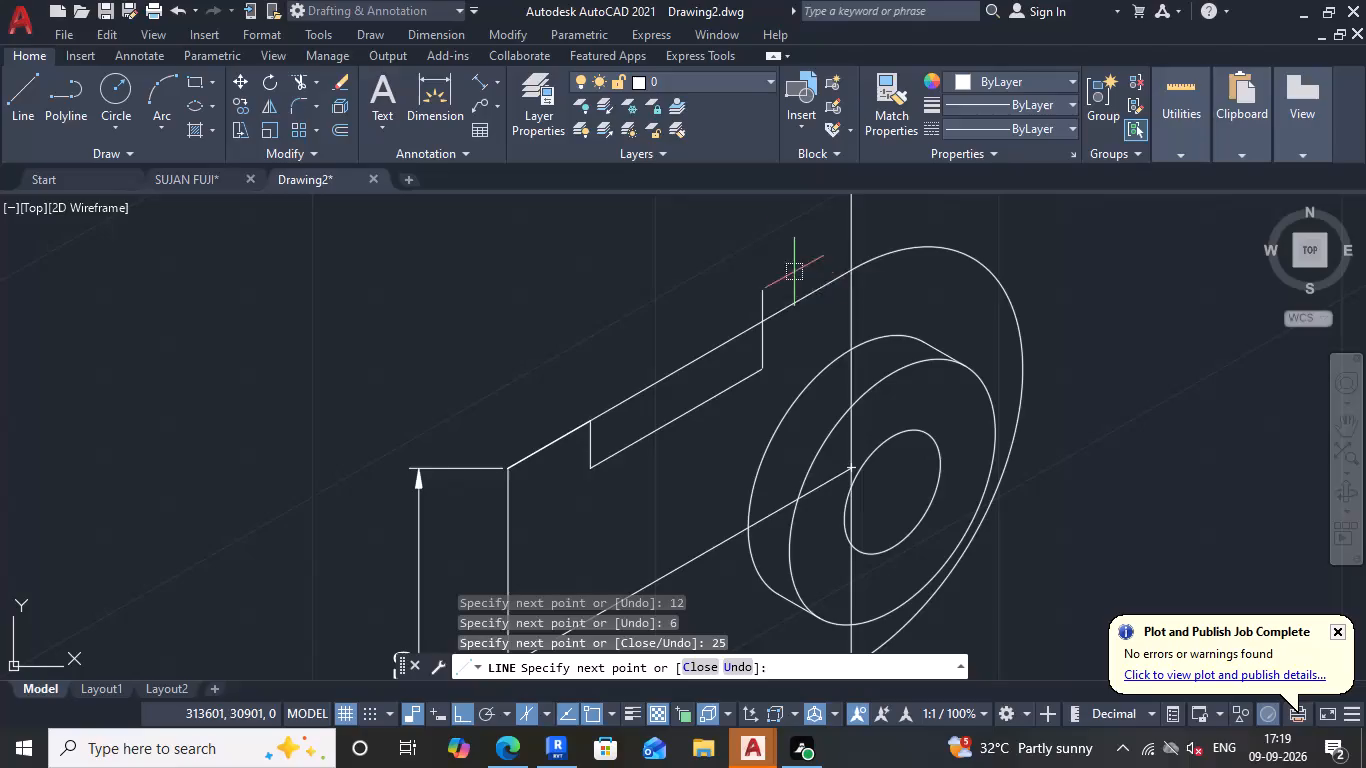
pyautogui.press('6')
pyautogui.press('Return')
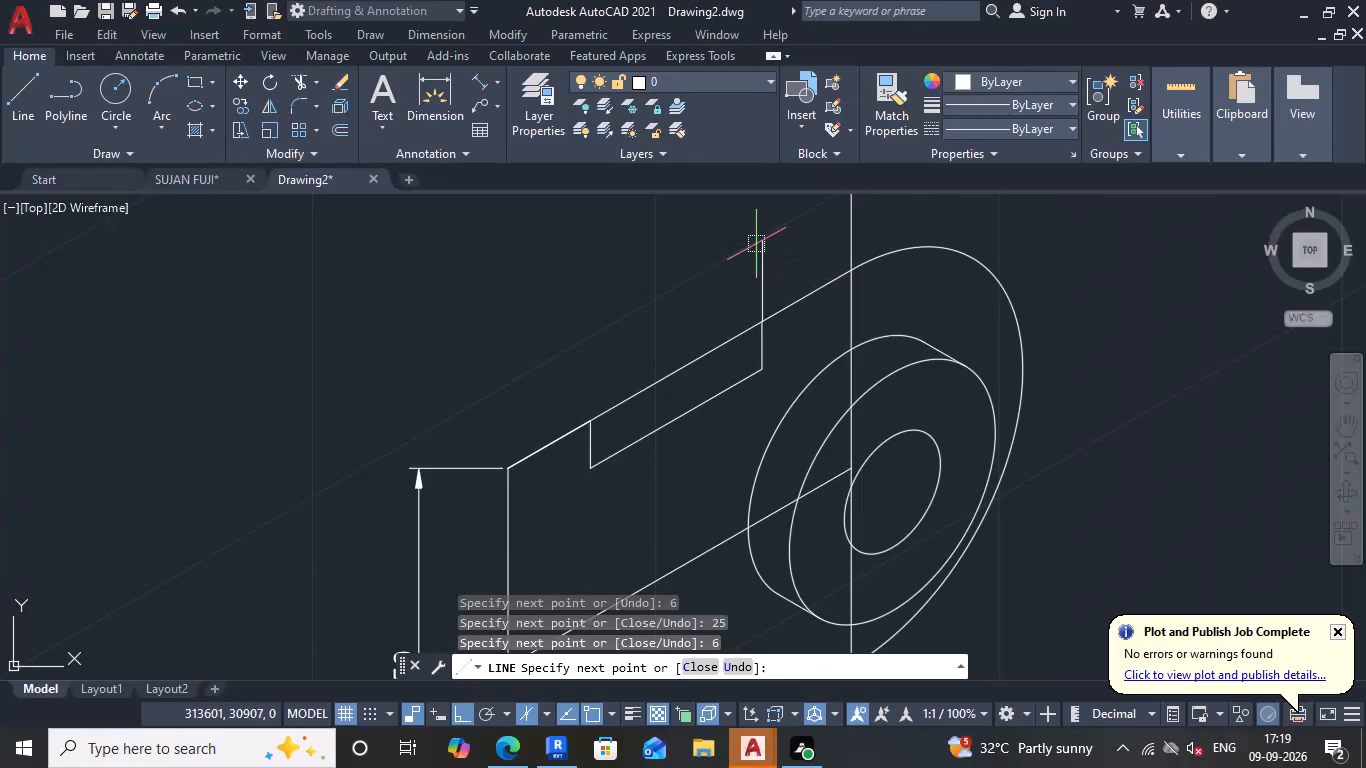
pyautogui.click(852, 268)
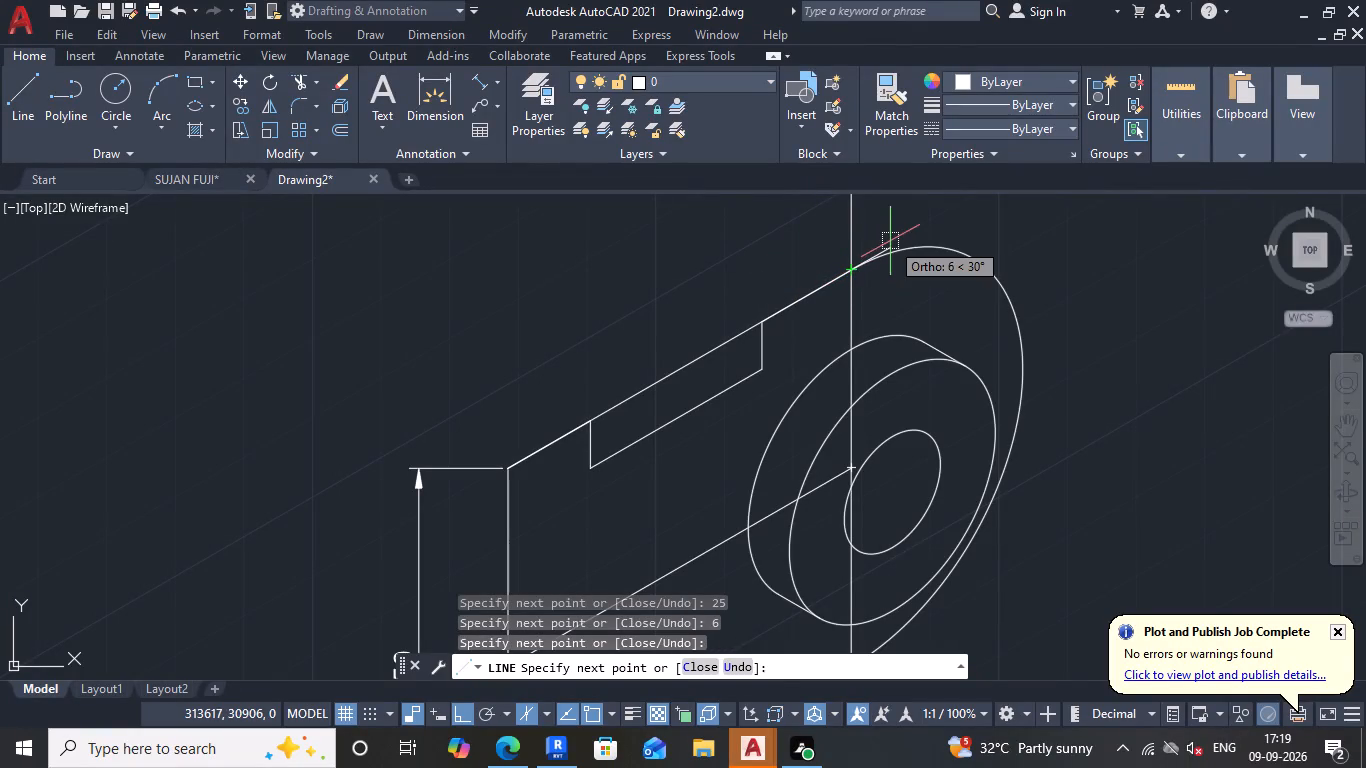
pyautogui.press('Escape')
# Erase the original straight upper edge line spanning the new notch.
pyautogui.click(652, 385)
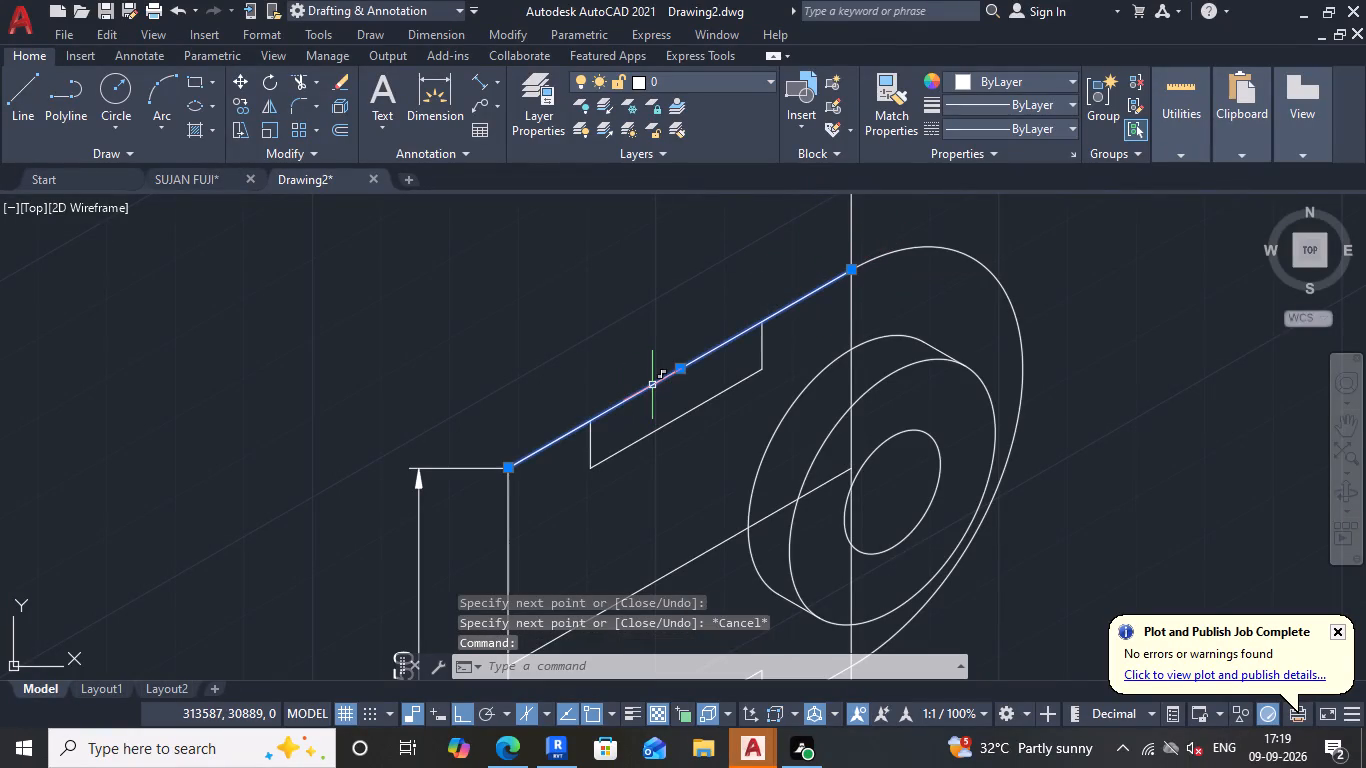
pyautogui.press('Delete')
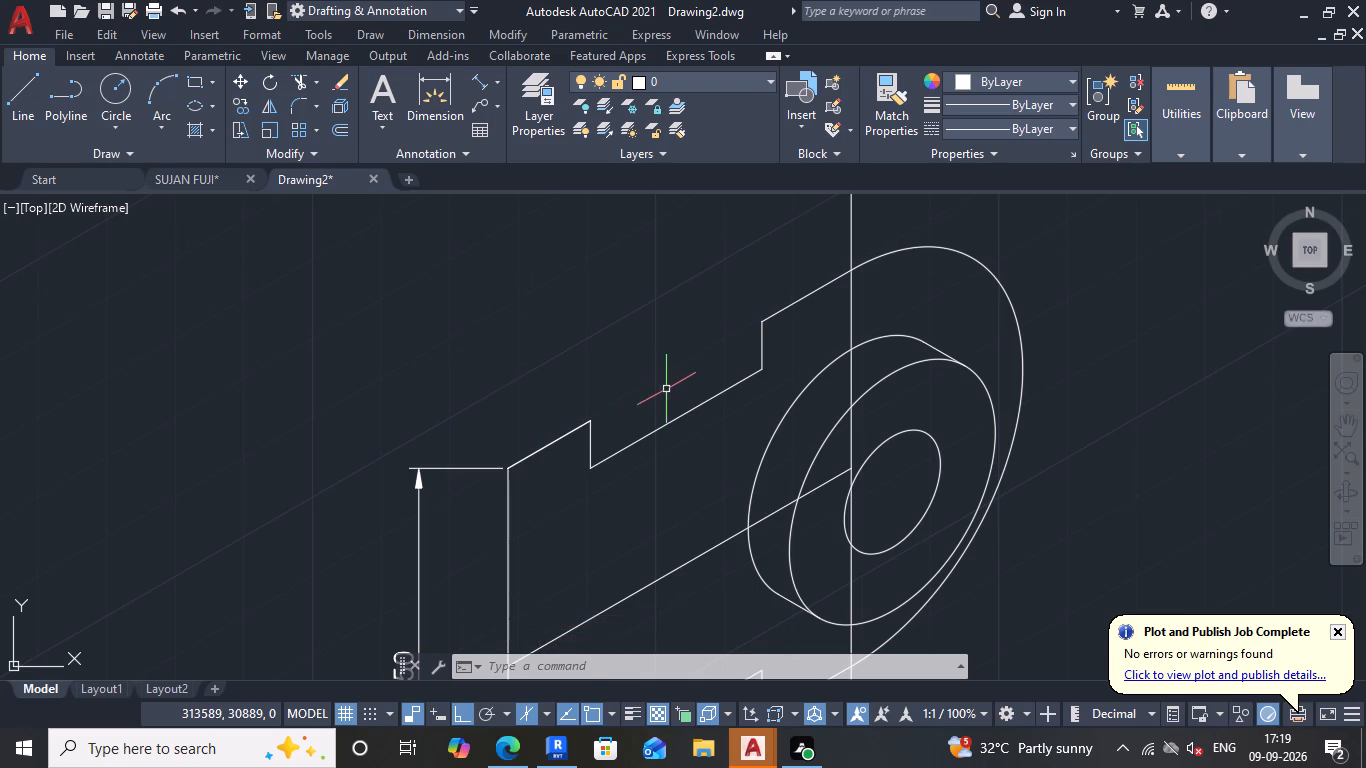
# Outline the top strip from the notch's near upper corner: 50 mm along 150°, 12 mm along 210°, back to the 50 mm edge's top end.
pyautogui.scroll(-1, 668, 390)
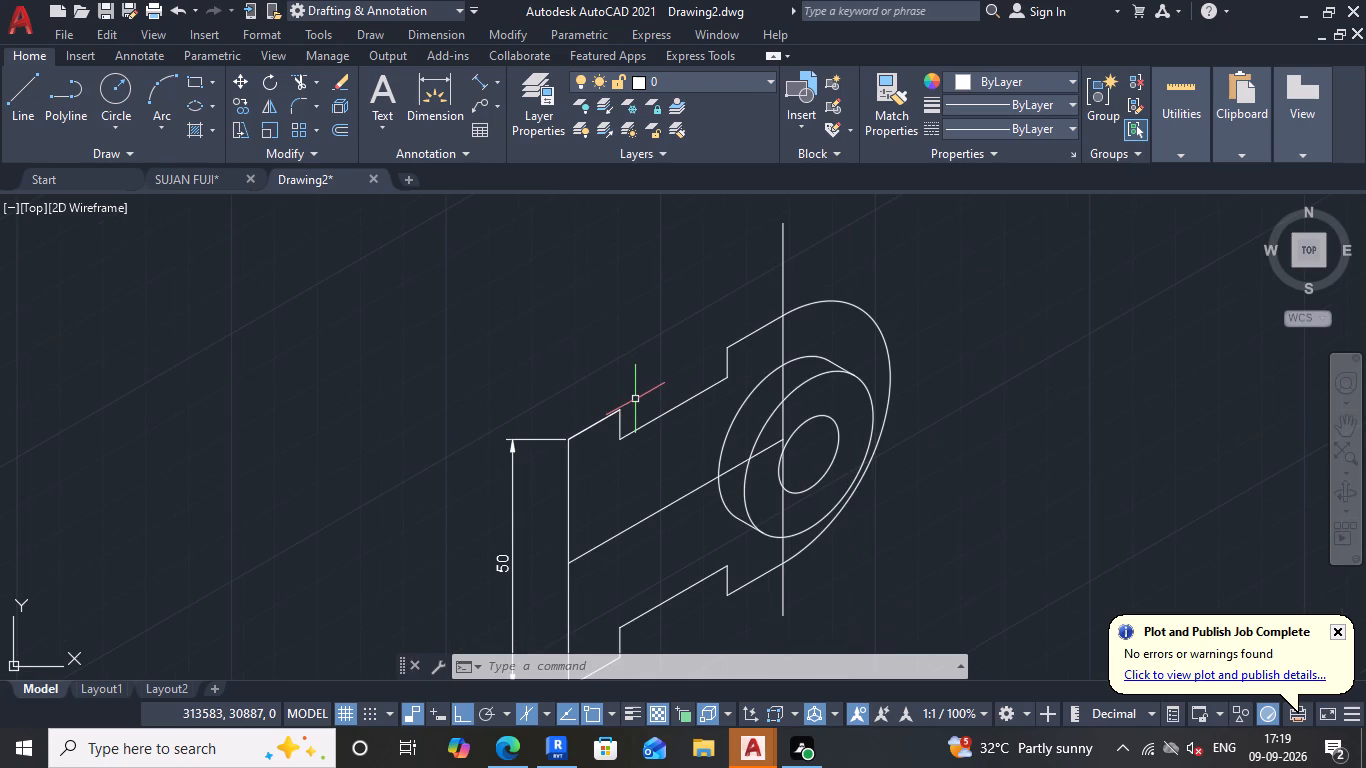
pyautogui.click(17, 80)
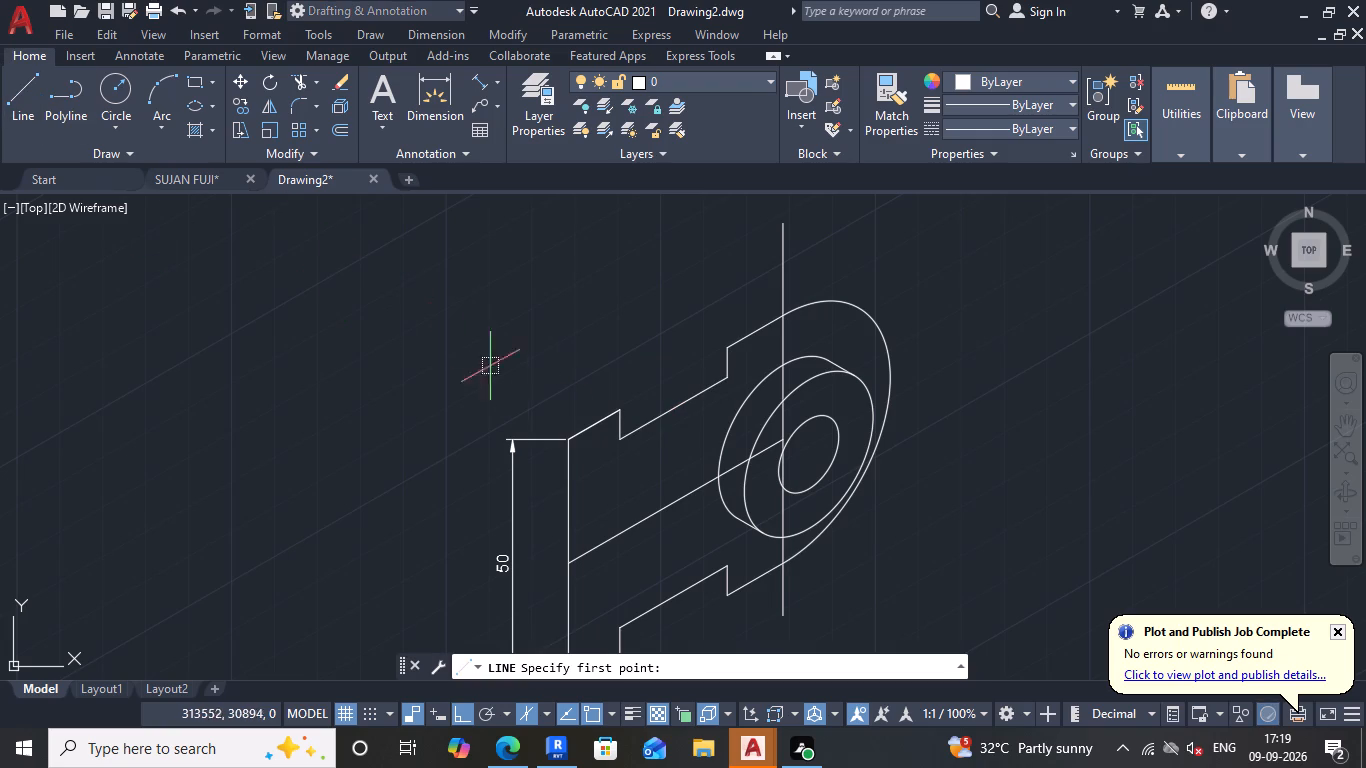
pyautogui.click(620, 413)
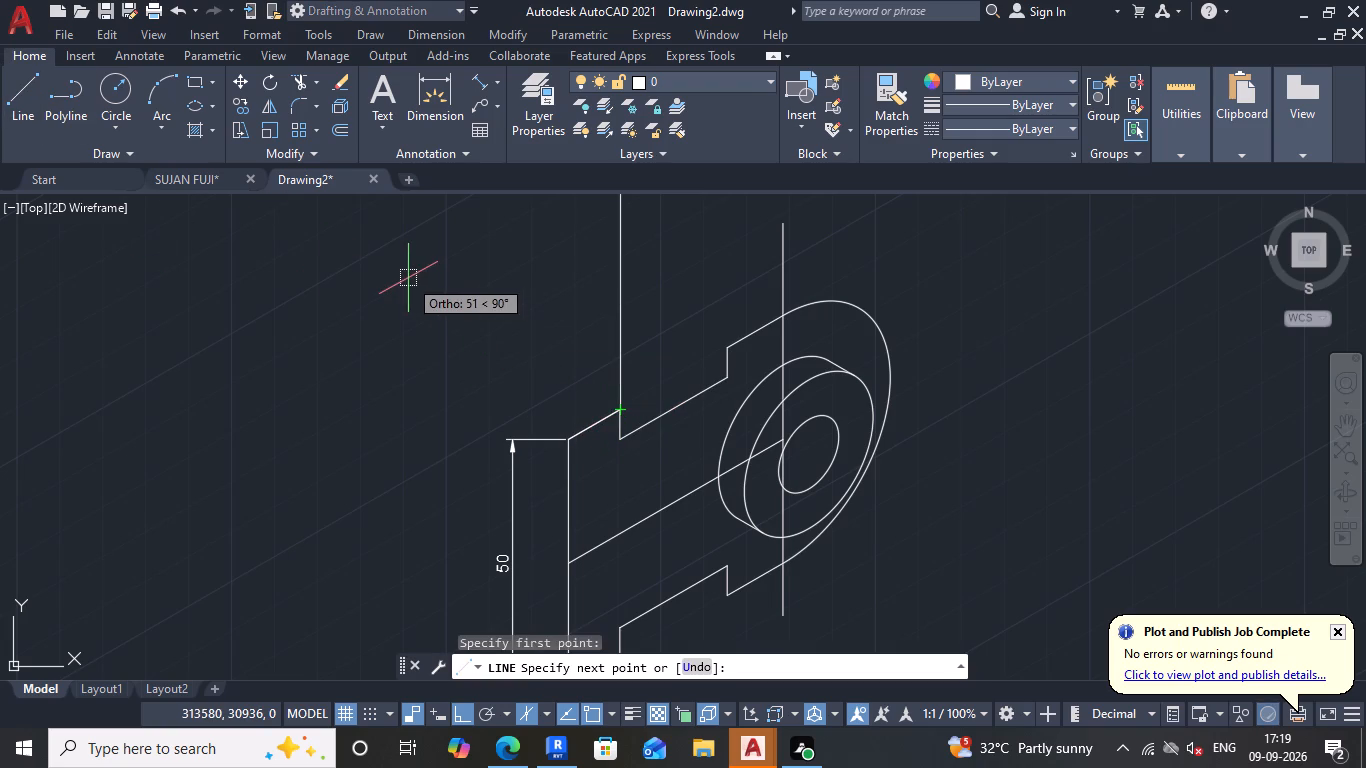
pyautogui.press('F5')
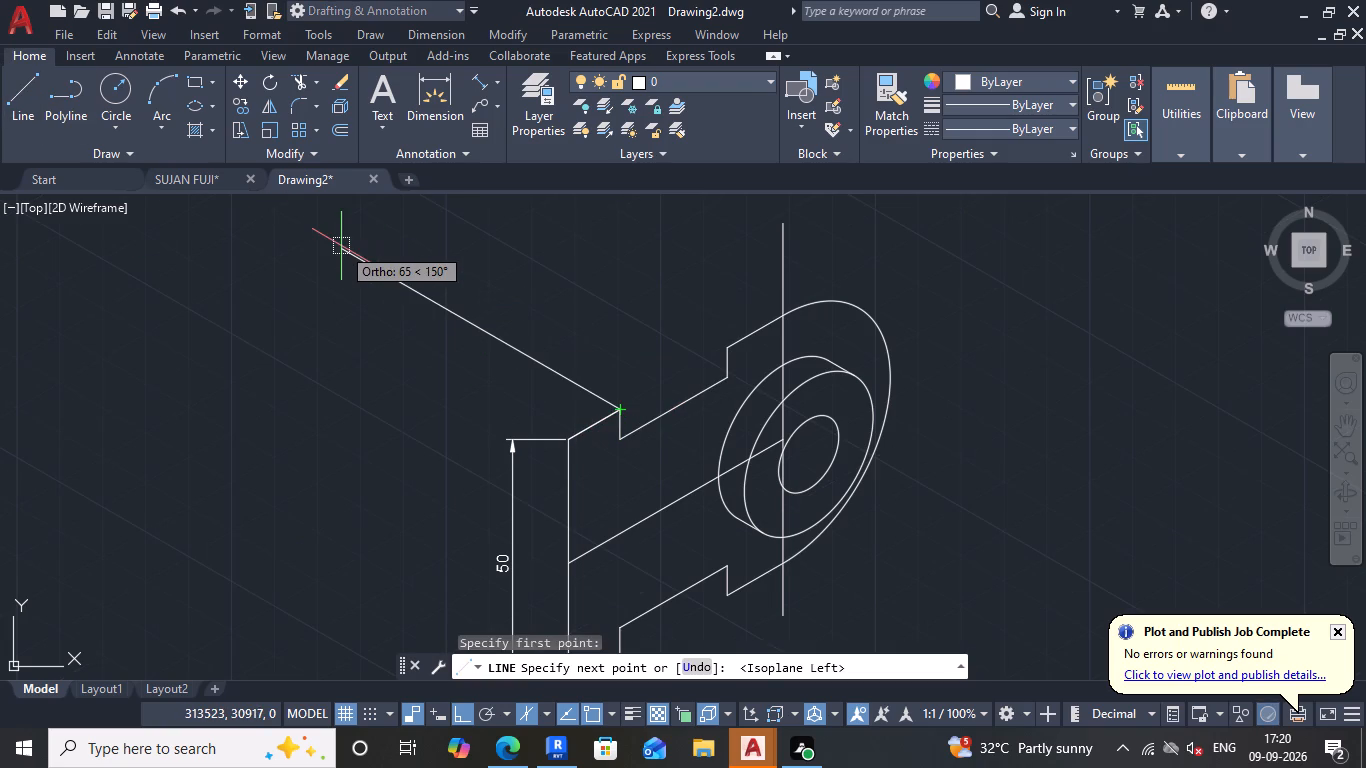
pyautogui.write('50')
pyautogui.press('Return')
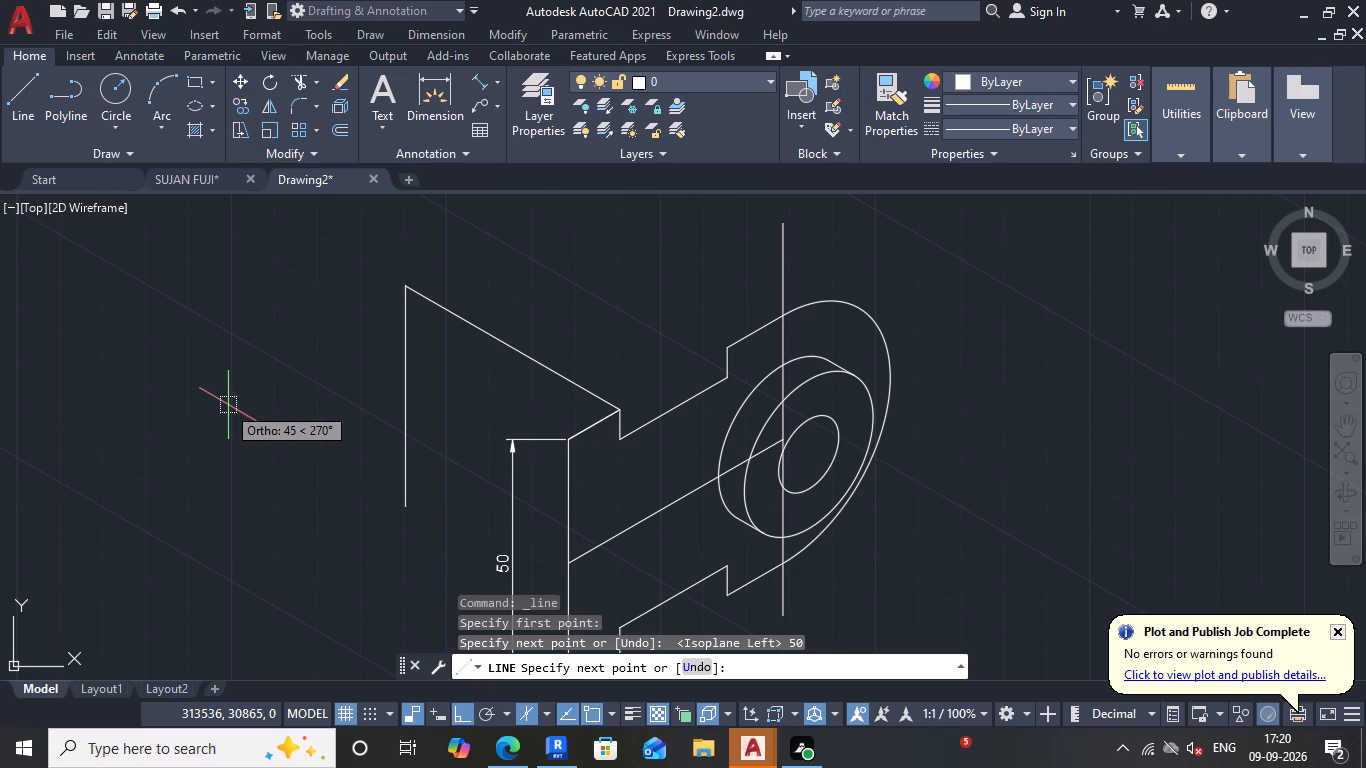
pyautogui.press('F5')
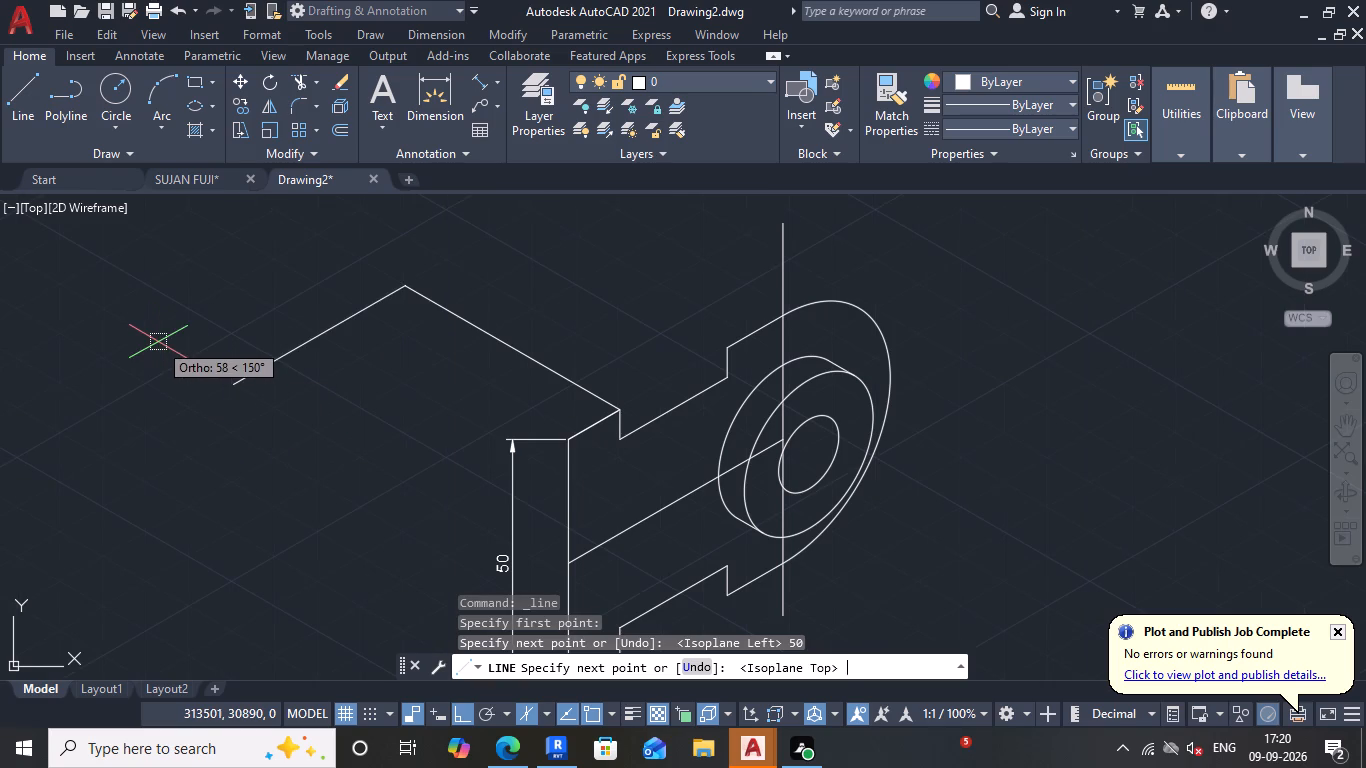
pyautogui.write('12')
pyautogui.press('Return')
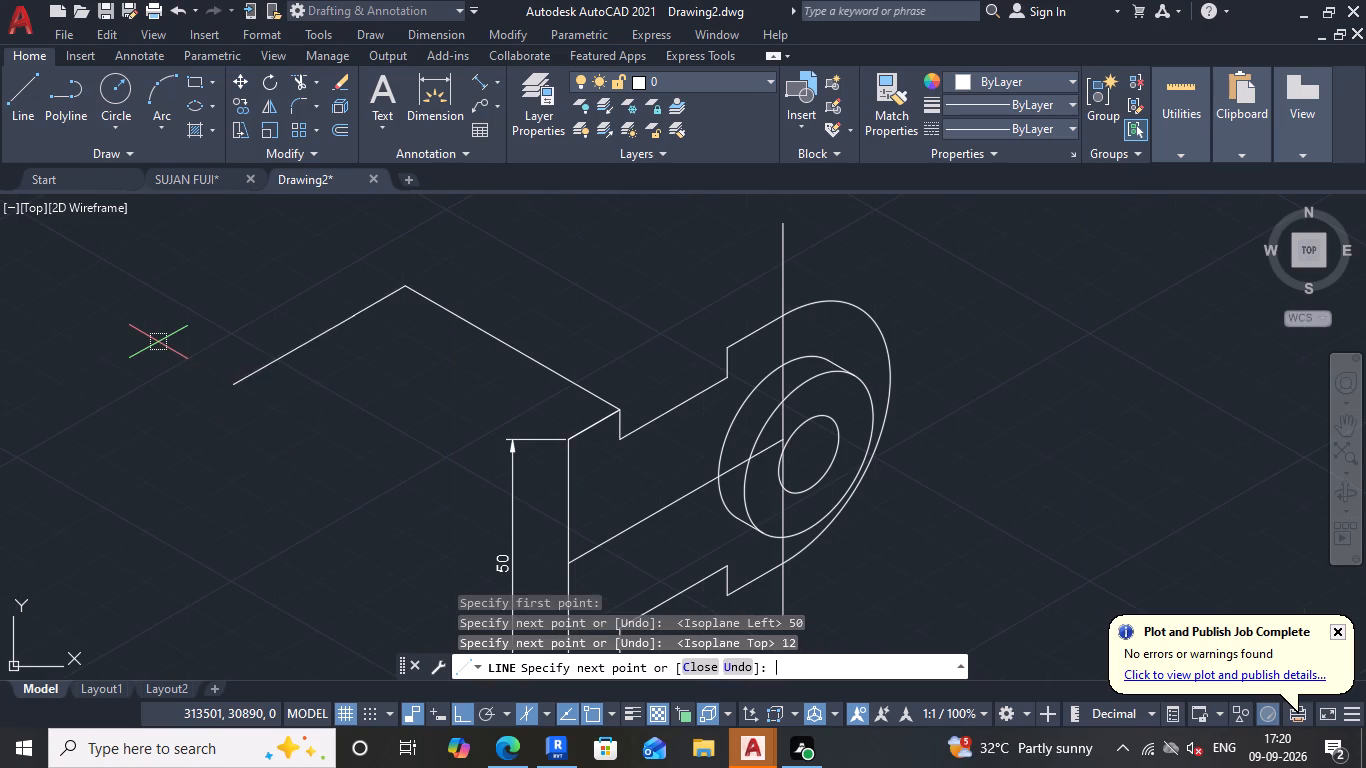
pyautogui.click(569, 440)
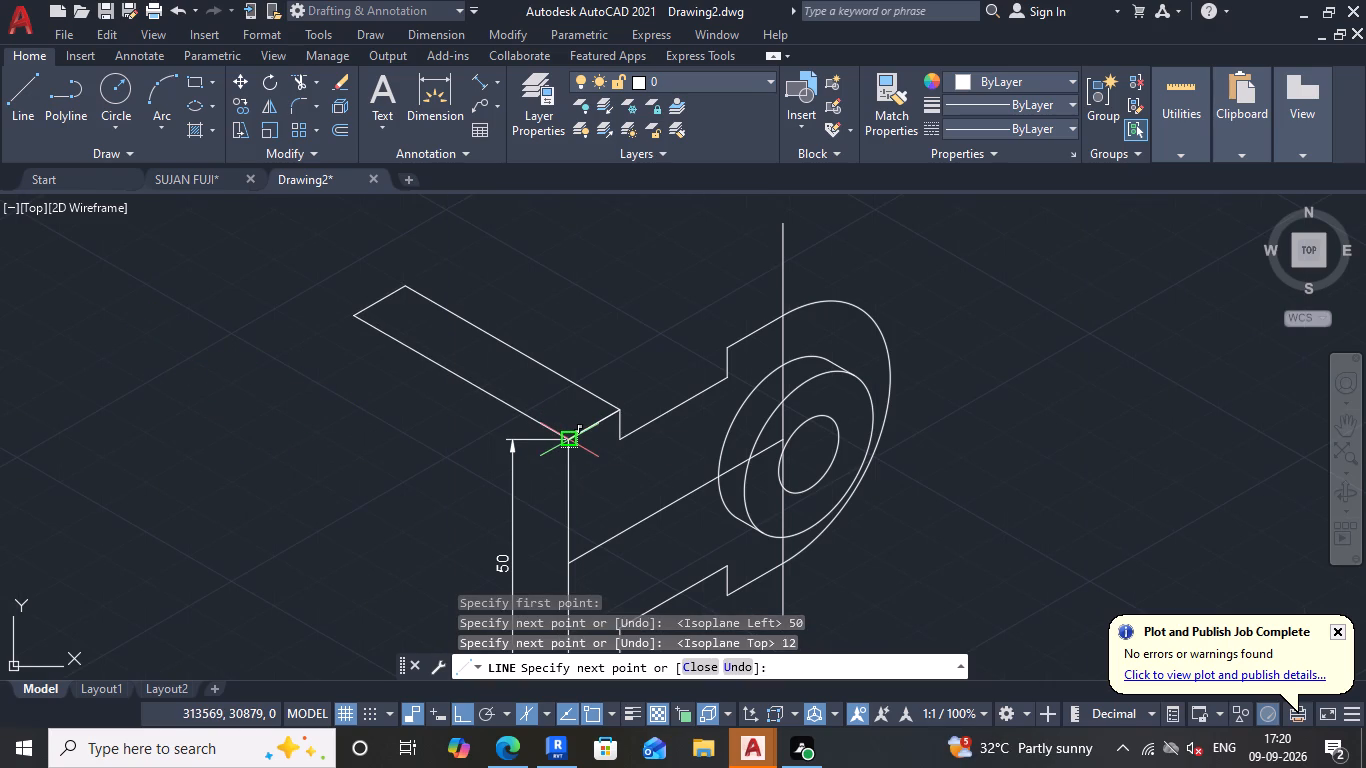
pyautogui.press('Escape')
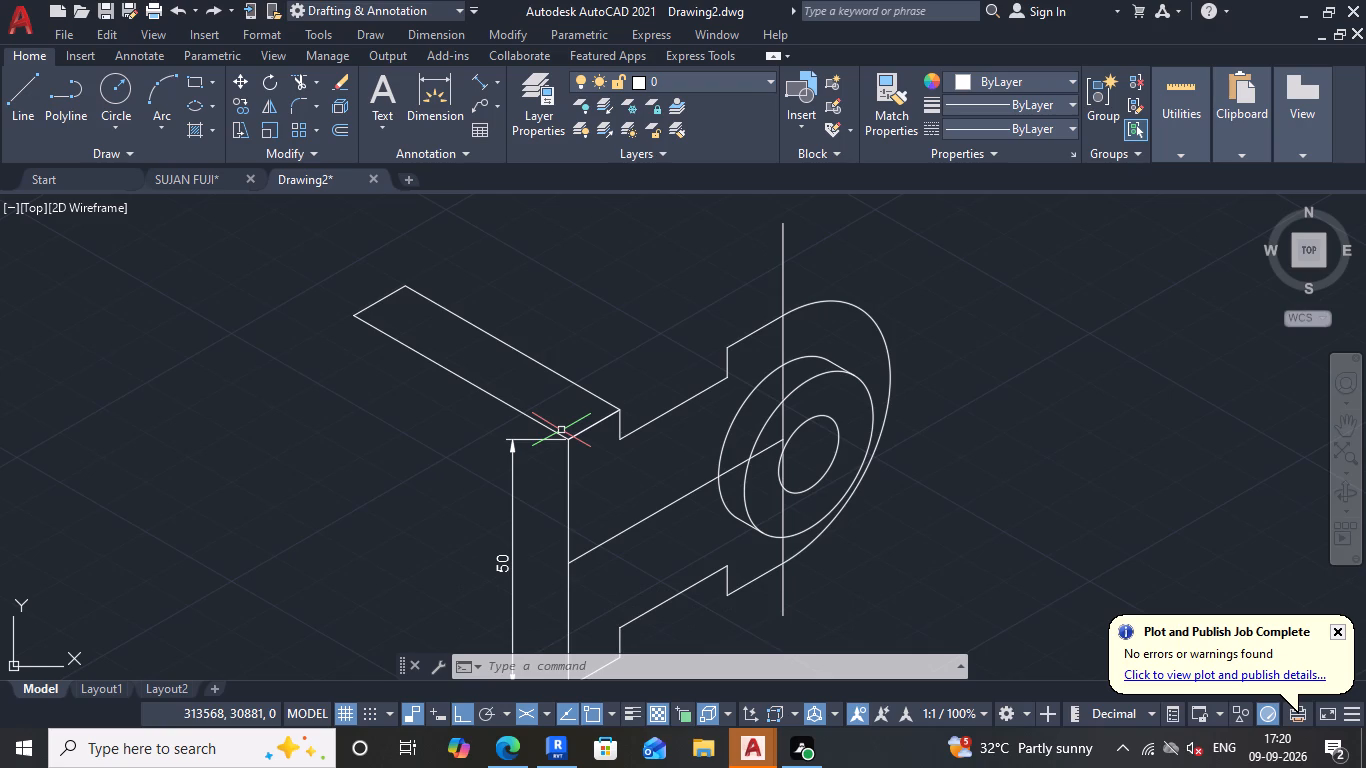
# From the upper notch floor's far corner, draw a line 12 mm along 150°, continuing along 210° past the top strip's edge.
pyautogui.scroll(-3, 582, 422)
pyautogui.scroll(2, 595, 398)
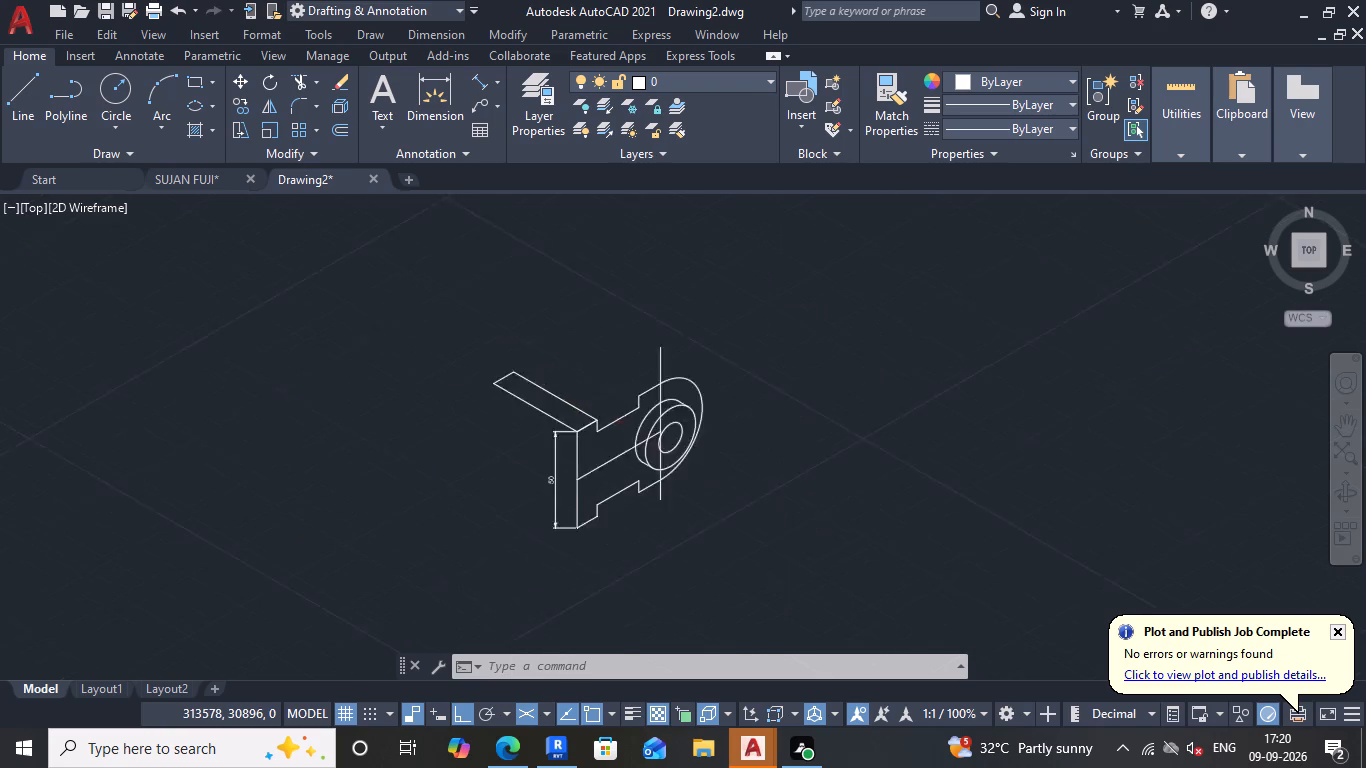
pyautogui.scroll(1, 595, 398)
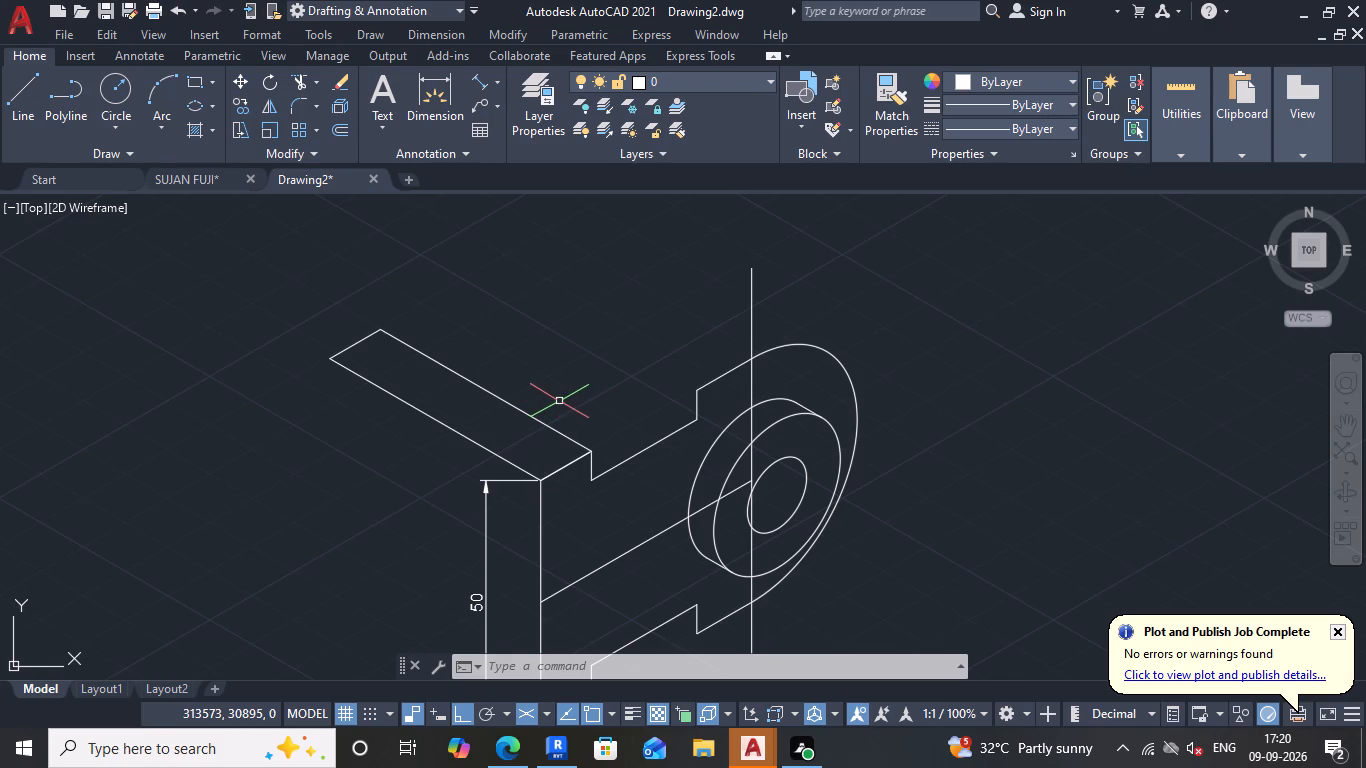
pyautogui.moveTo(559, 401); pyautogui.dragTo(514, 439, button='middle')
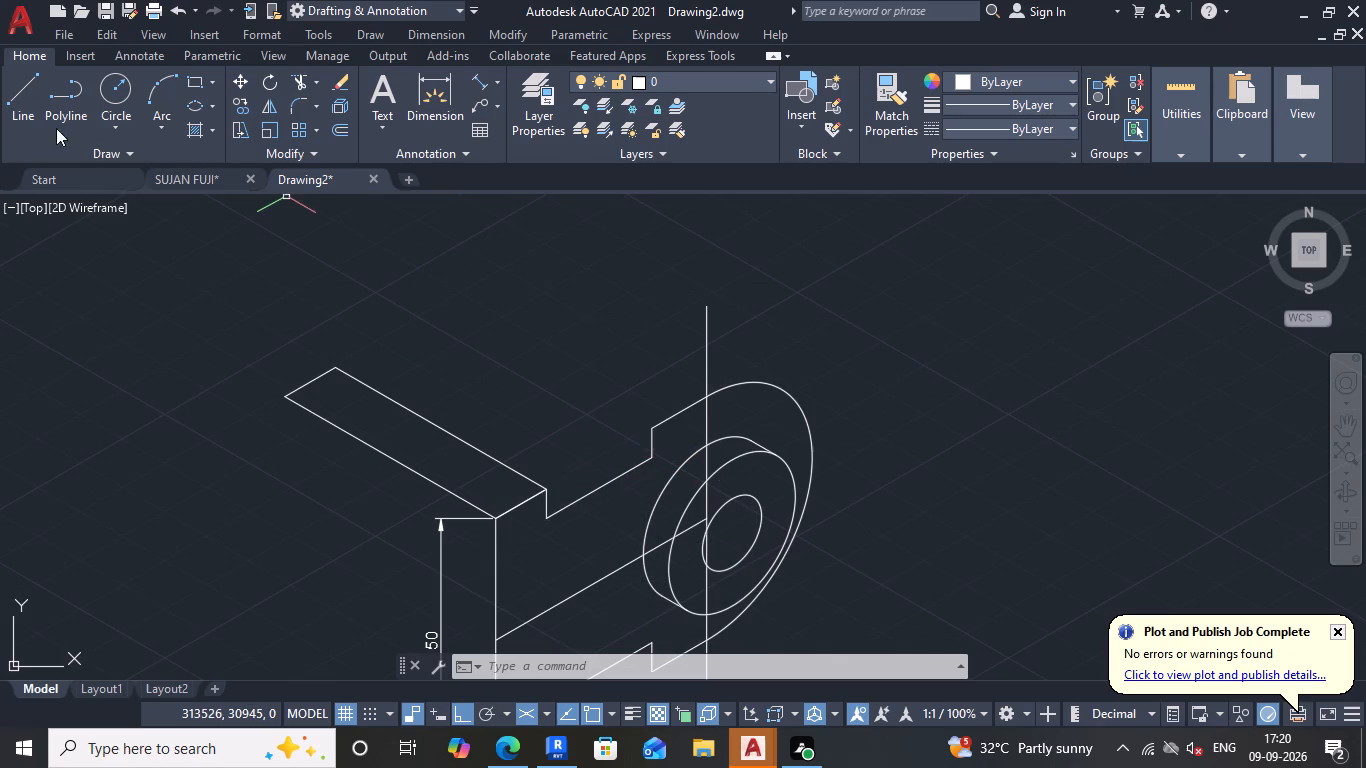
pyautogui.click(29, 101)
pyautogui.click(645, 460)
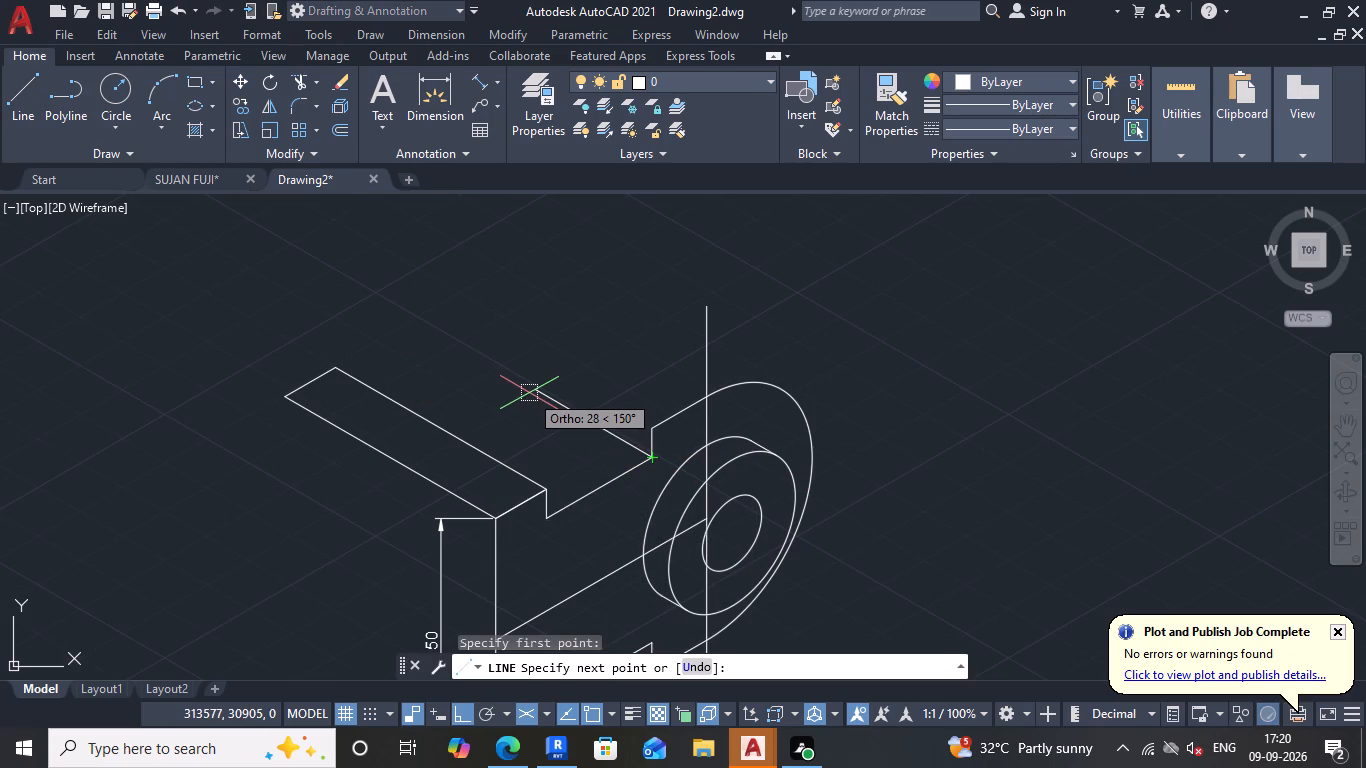
pyautogui.write('12')
pyautogui.press('Return')
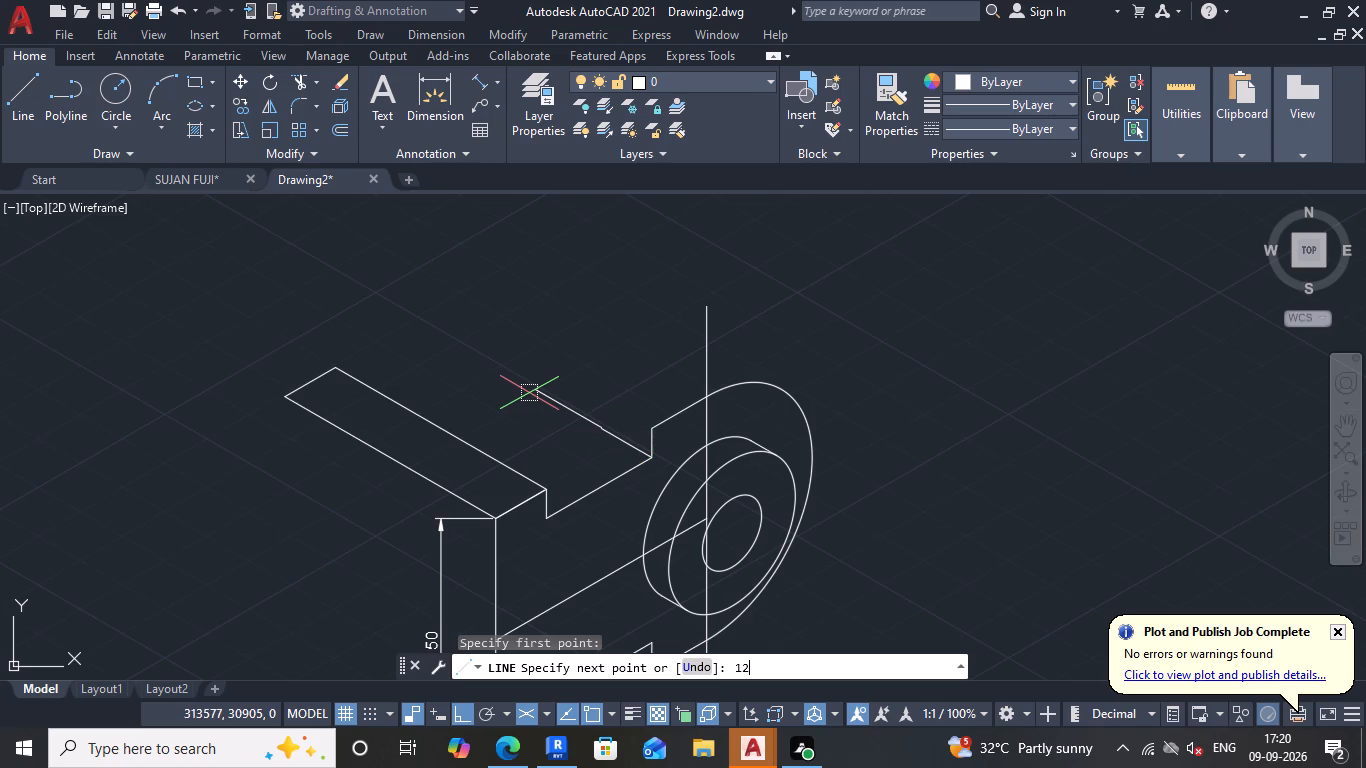
pyautogui.scroll(3, 504, 477)
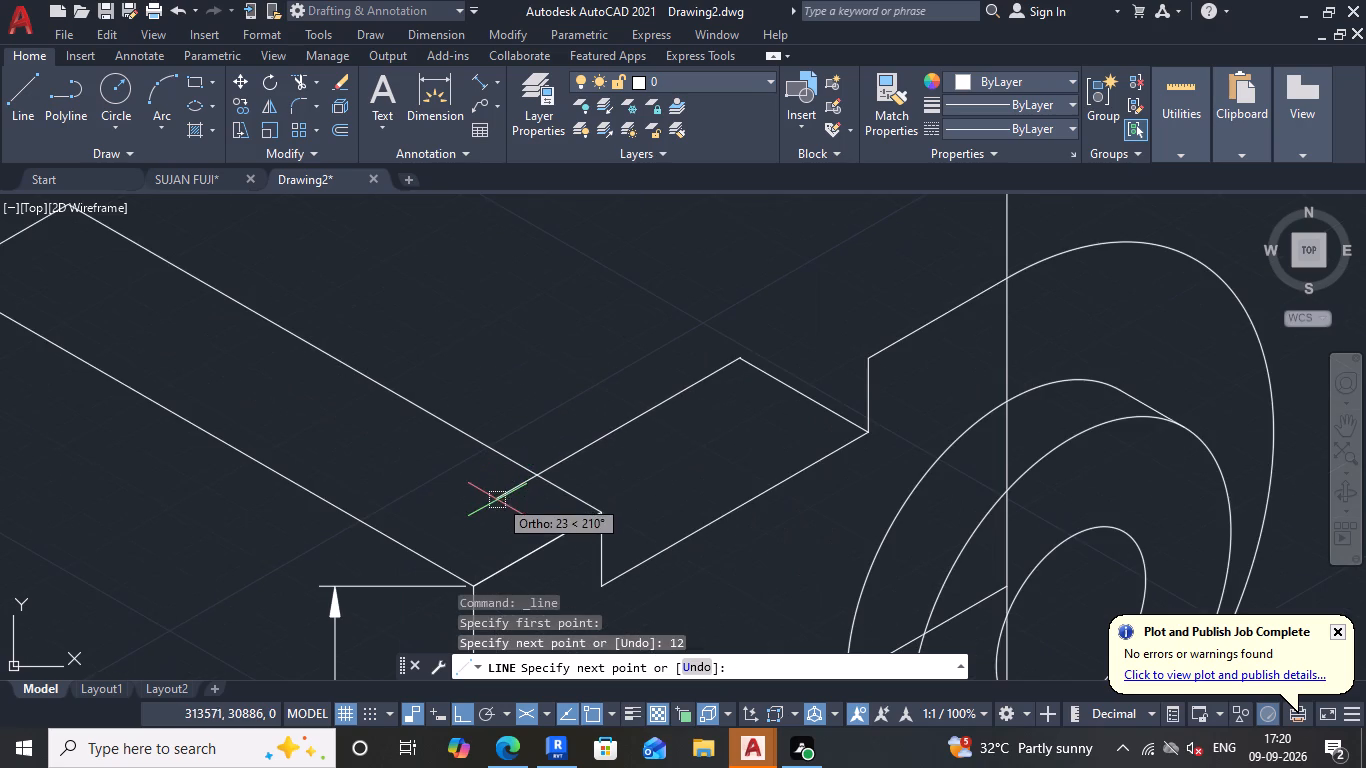
pyautogui.click(497, 505)
pyautogui.press('Escape')
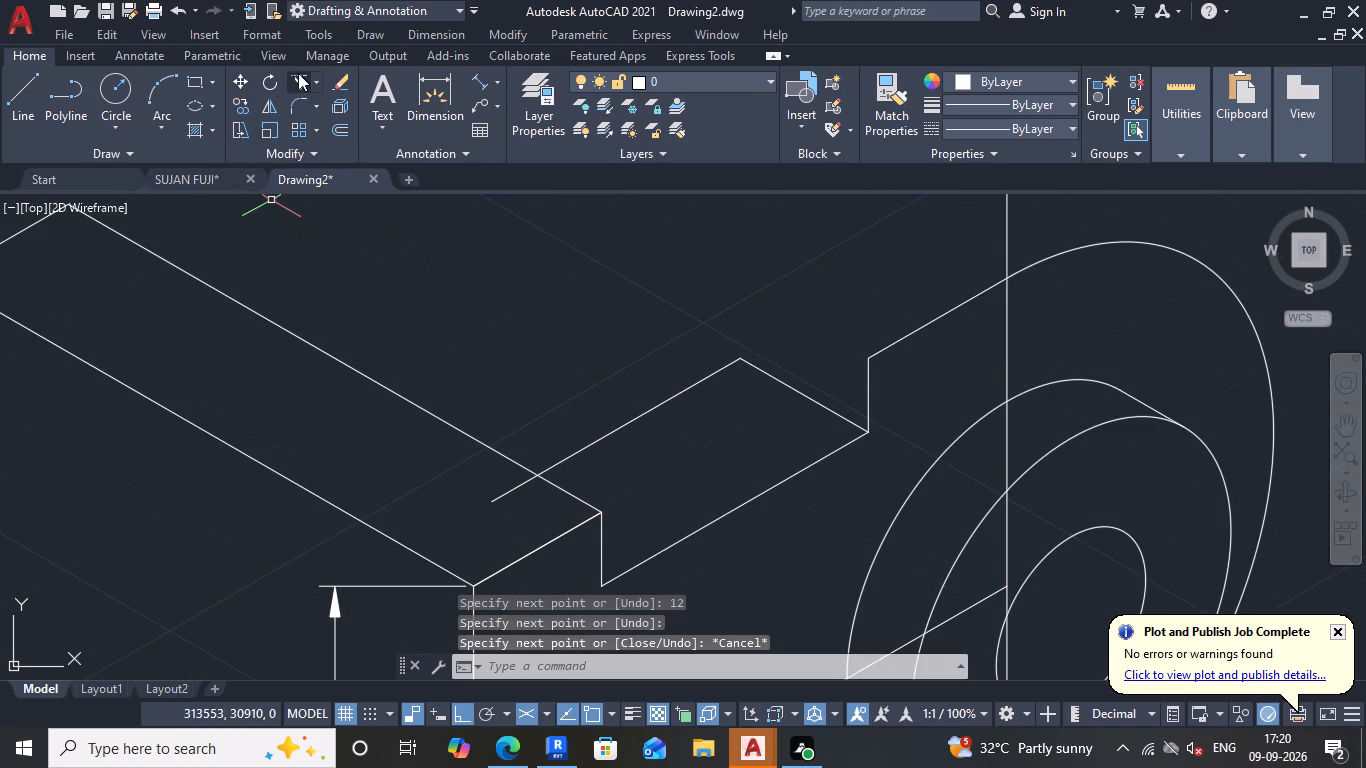
# Trim the end of the notch's rear floor line that overhangs the top strip's edge.
pyautogui.click(300, 72)
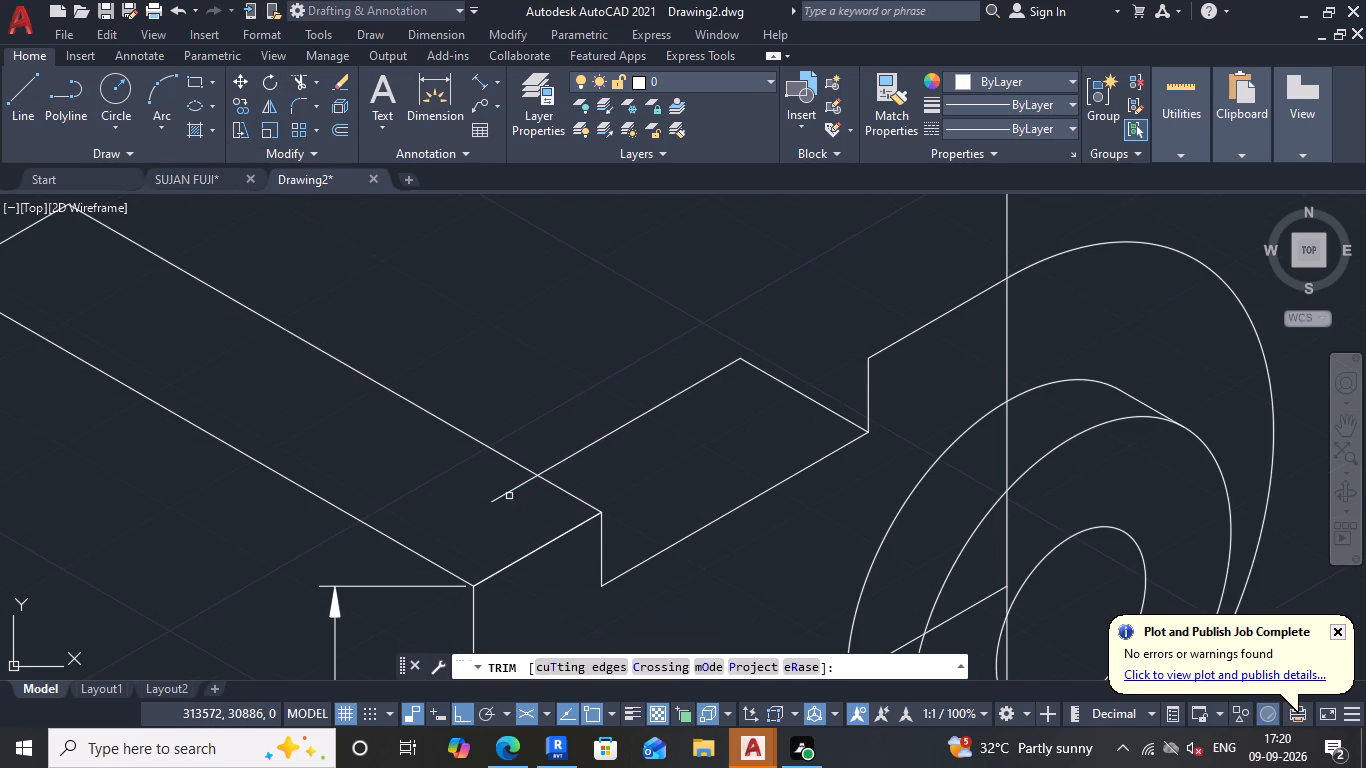
pyautogui.click(507, 494)
pyautogui.press('Escape')
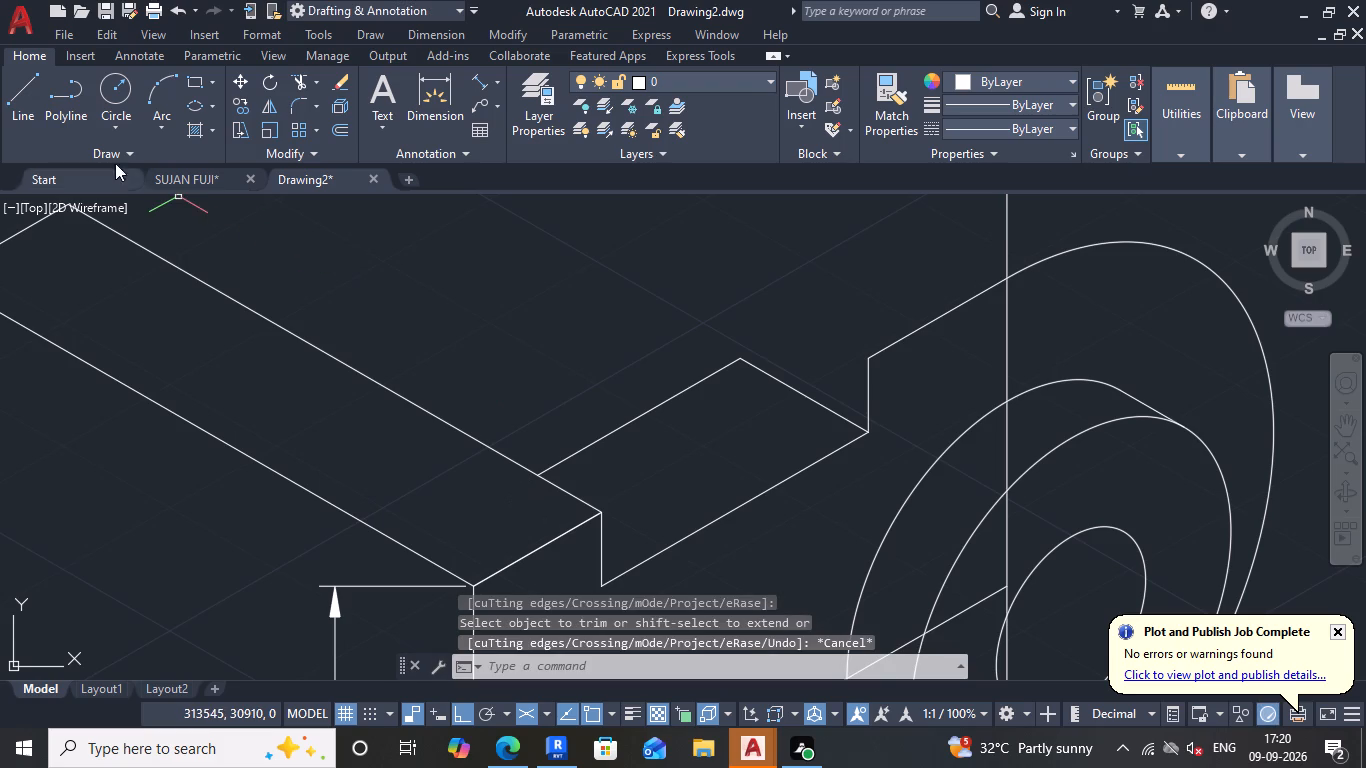
# Draw a line 6 mm up from the notch floor's rear far corner and across to the front wall's upper corner.
pyautogui.click(25, 101)
pyautogui.click(733, 353)
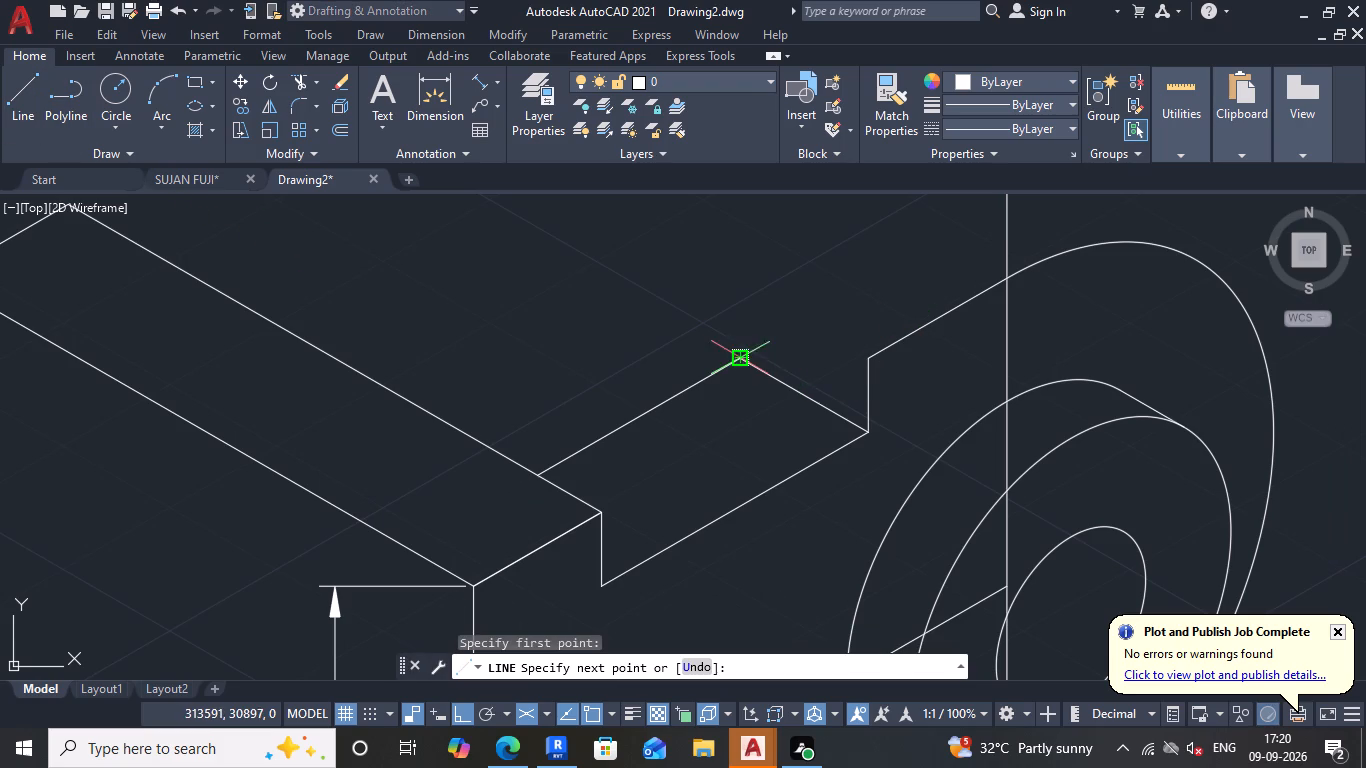
pyautogui.press('F5')
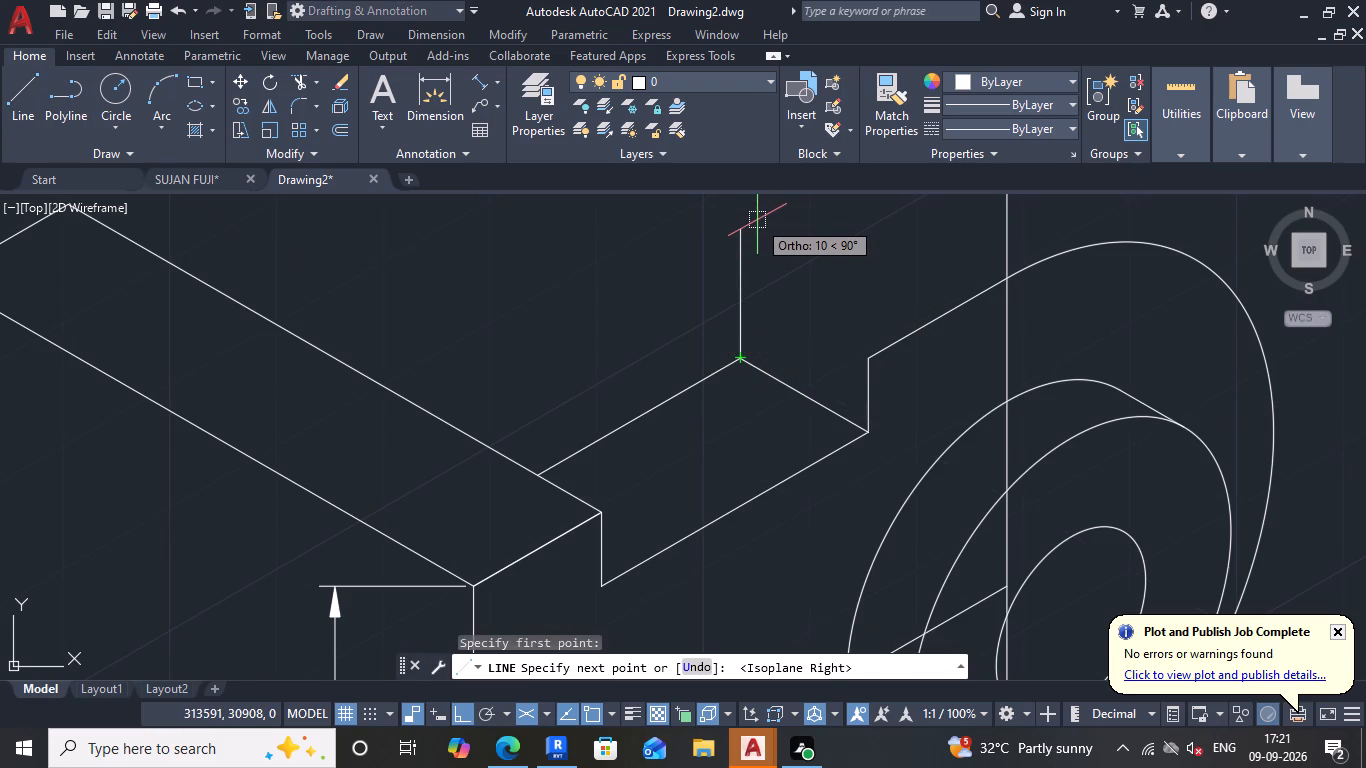
pyautogui.press('6')
pyautogui.press('Return')
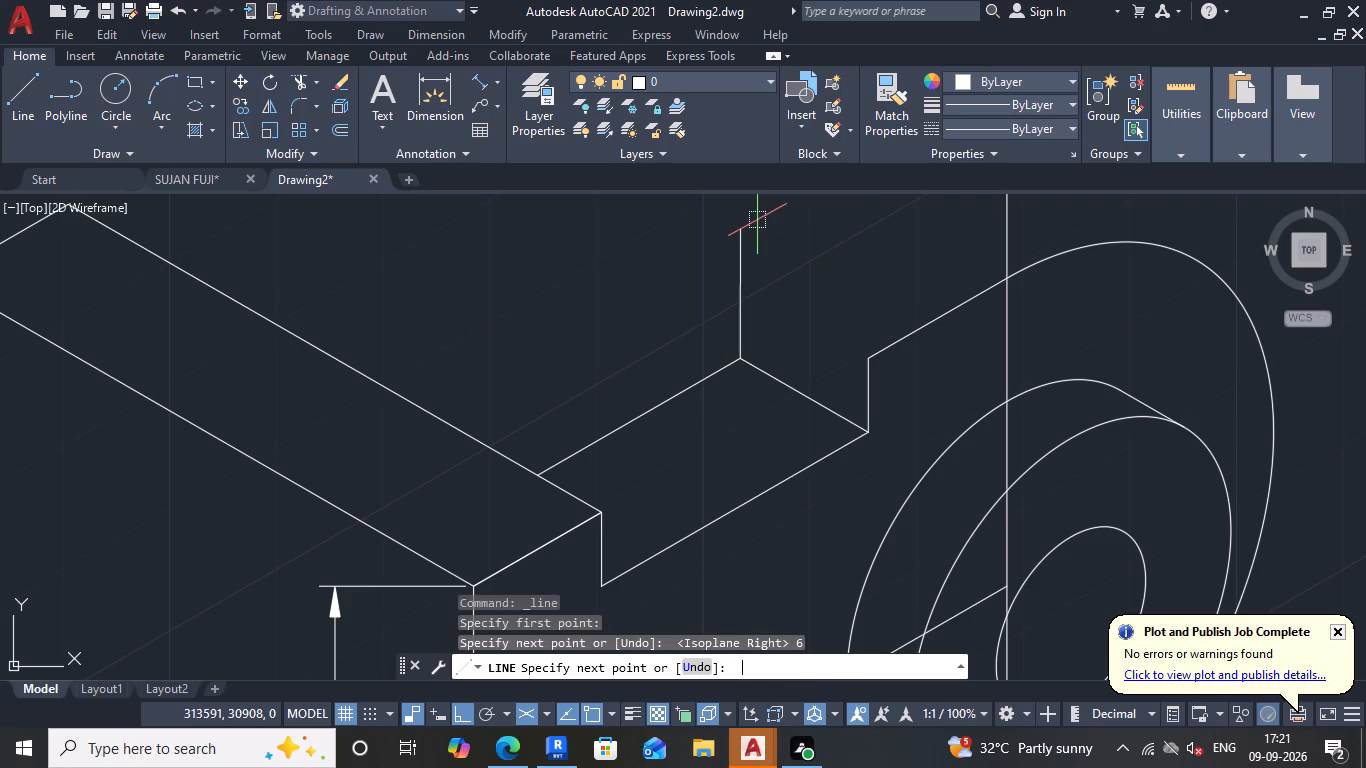
pyautogui.click(869, 358)
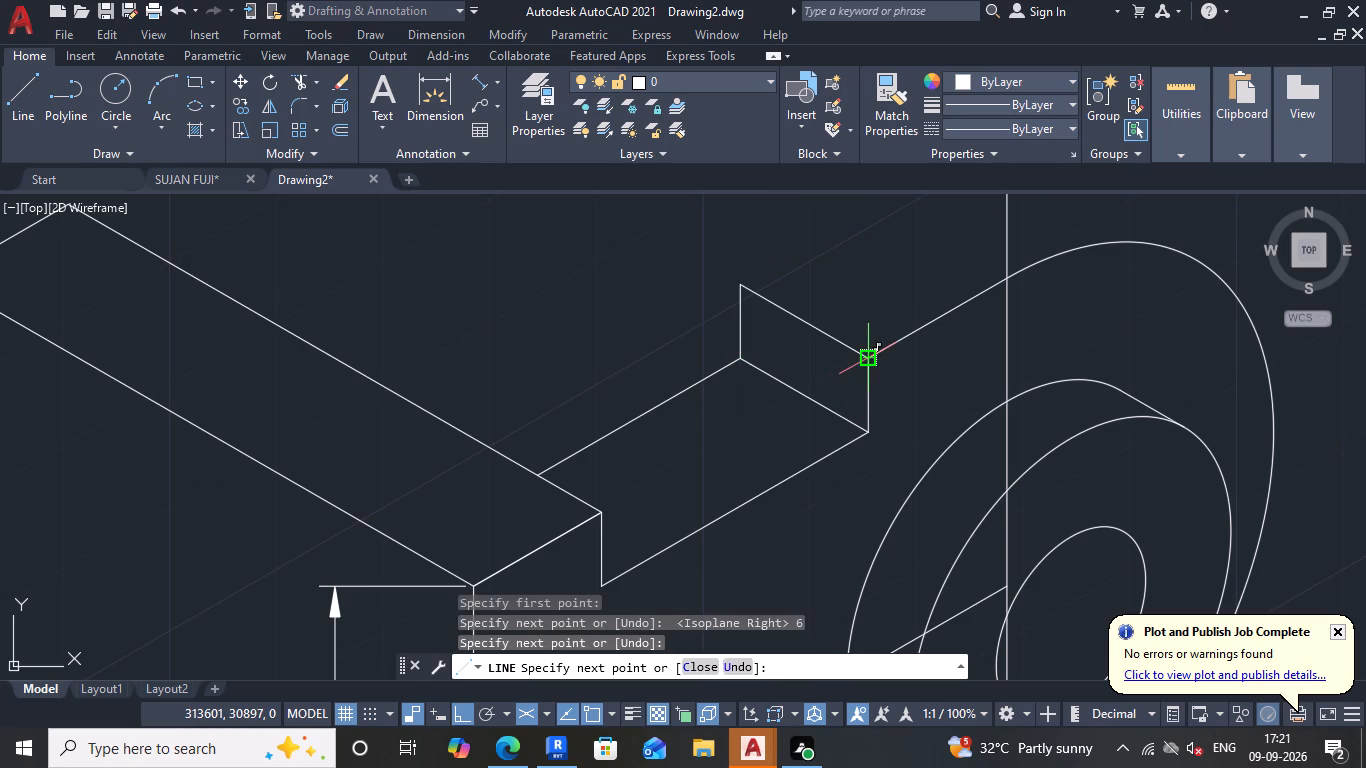
pyautogui.press('Escape')
# Copy the short upper edge and the outer arc from the notch's front upper corner to its rear upper corner.
pyautogui.scroll(-2, 864, 358)
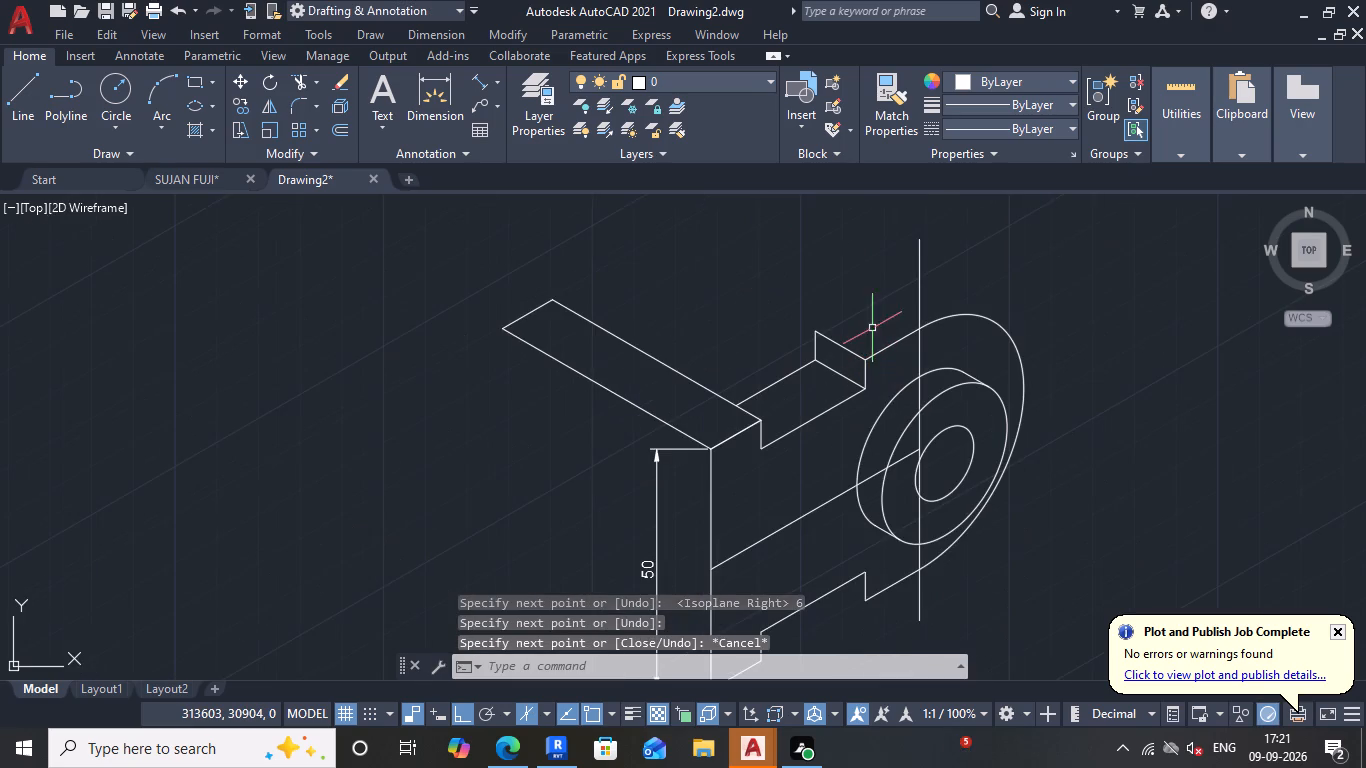
pyautogui.moveTo(872, 328); pyautogui.dragTo(845, 366, button='middle')
pyautogui.click(880, 390)
pyautogui.click(861, 372)
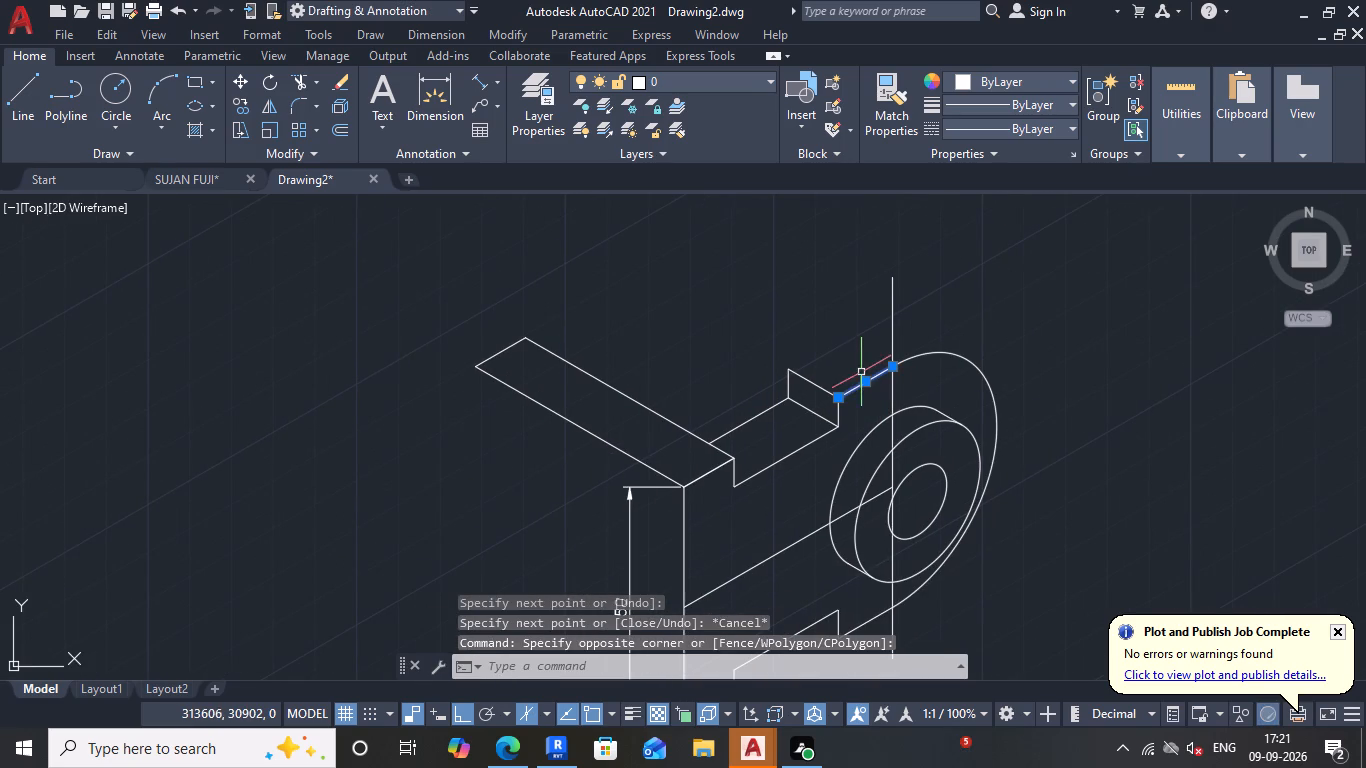
pyautogui.moveTo(934, 387); pyautogui.dragTo(934, 375)
pyautogui.click(915, 343)
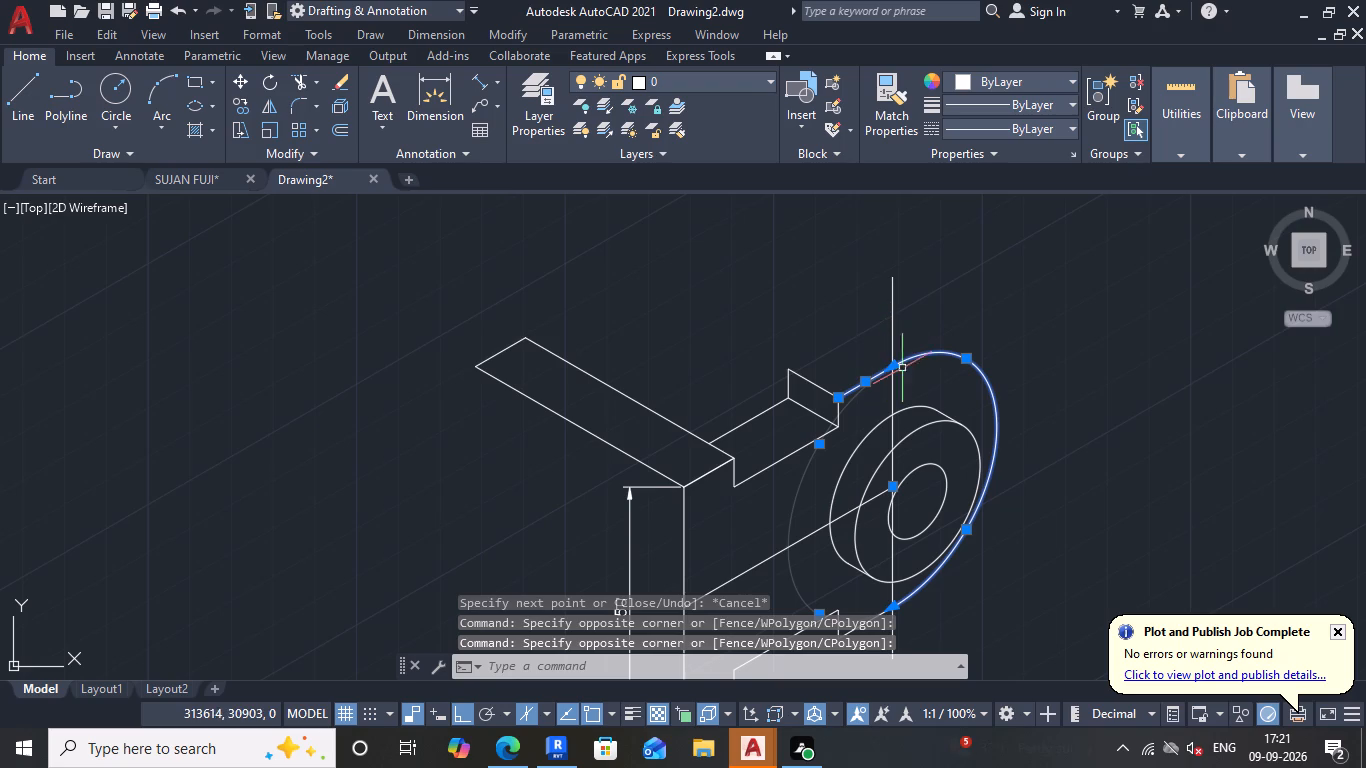
pyautogui.click(240, 103)
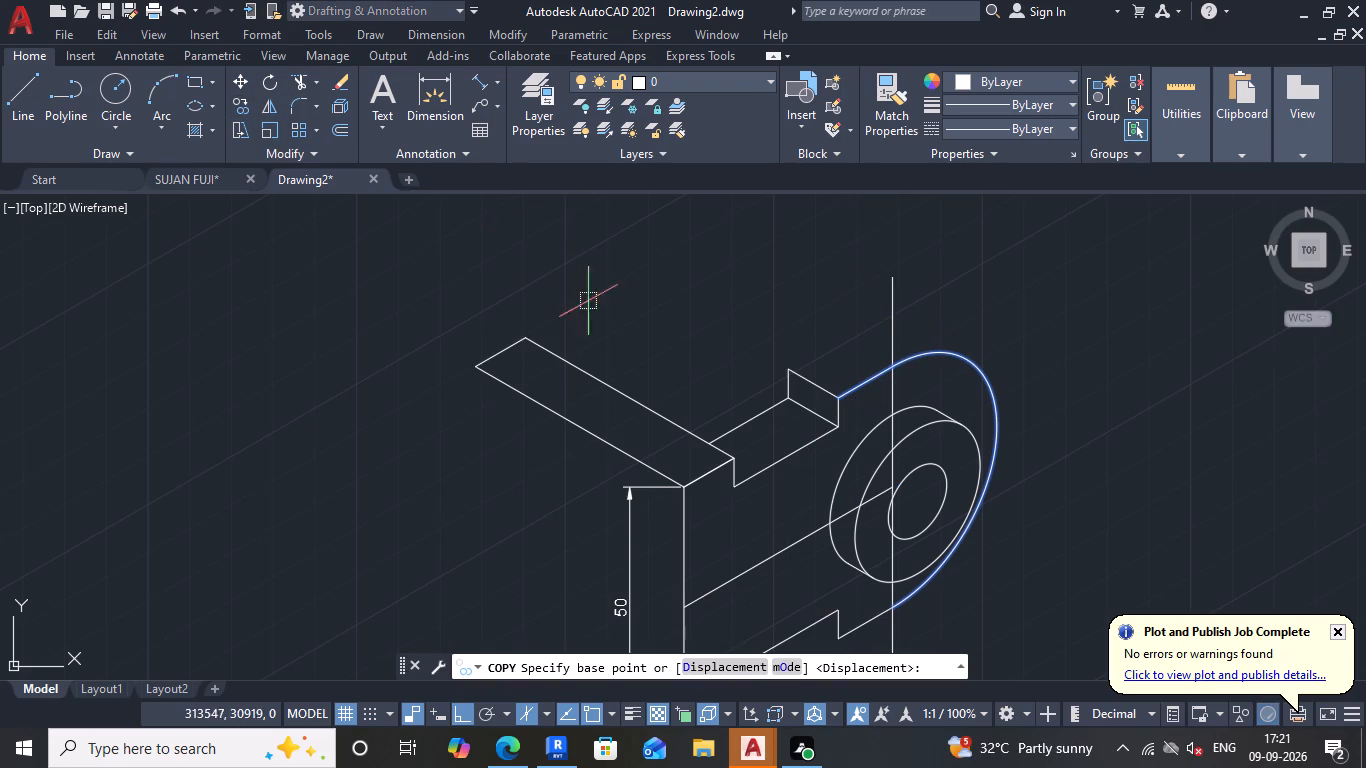
pyautogui.scroll(1, 844, 394)
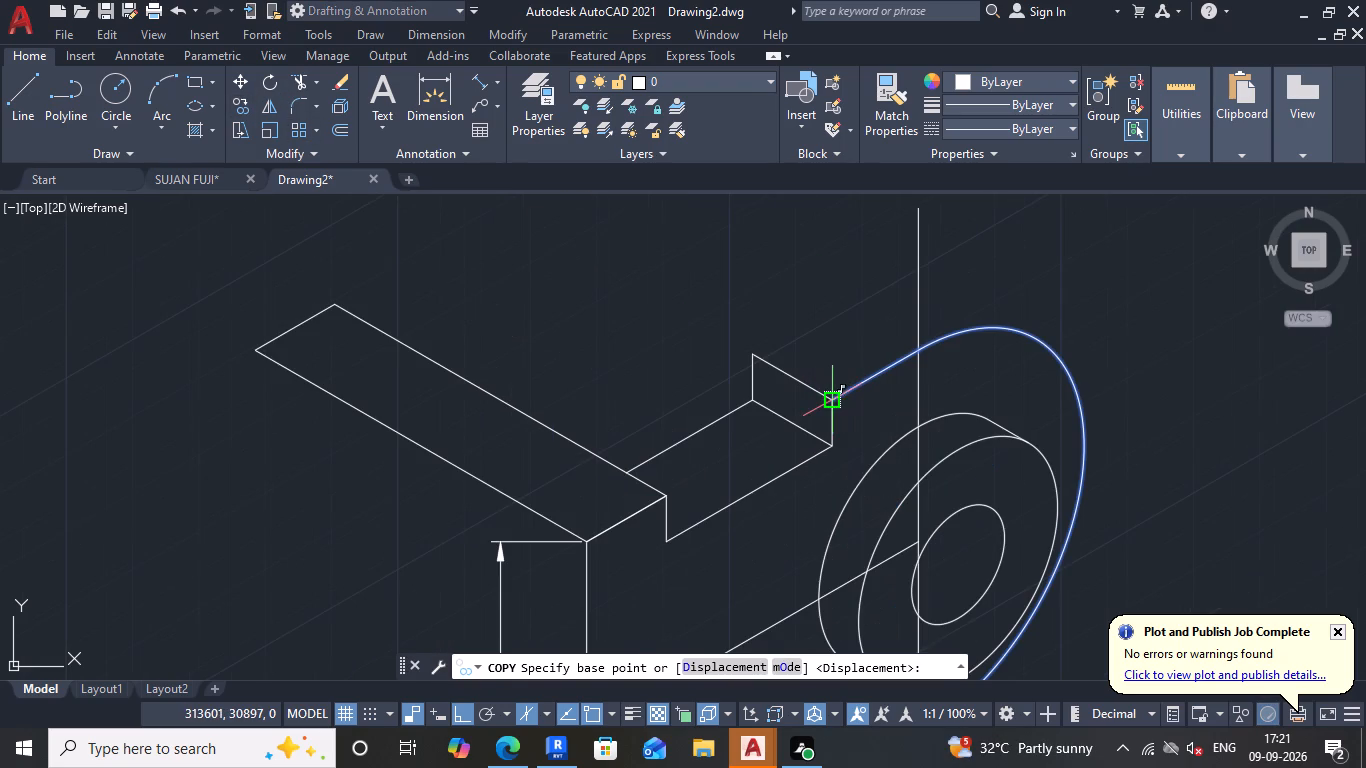
pyautogui.click(831, 396)
pyautogui.click(753, 351)
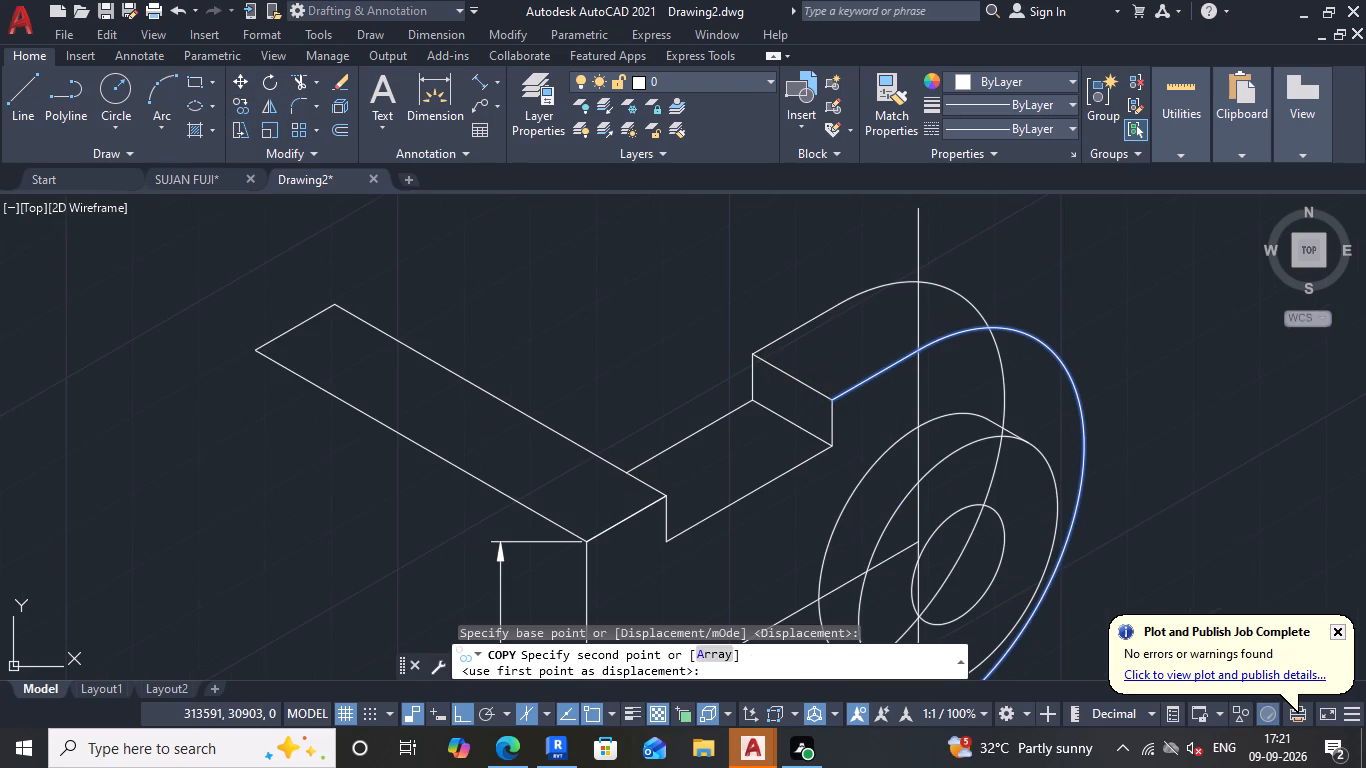
pyautogui.press('Escape')
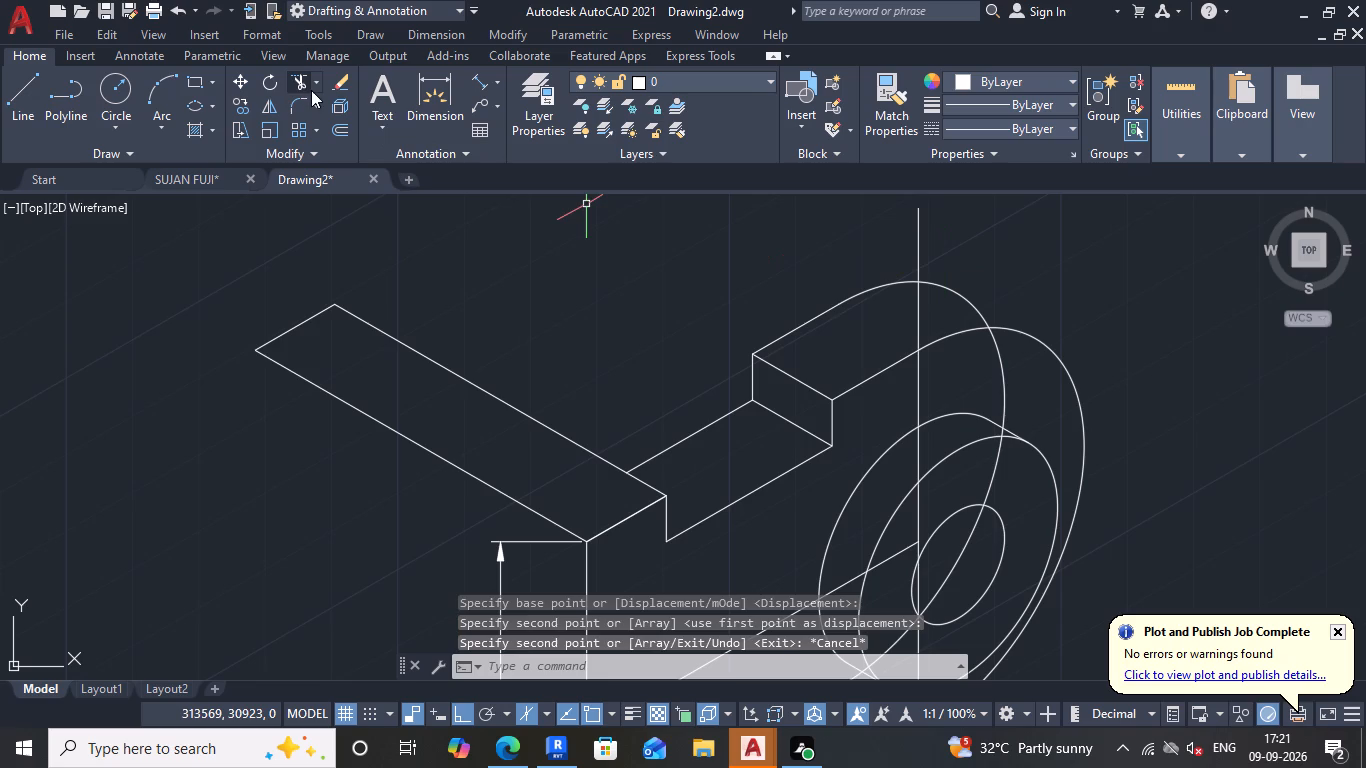
# Draw a line along 150° joining the copied rear arc and the front outer arc tangentially on their upper outer side.
pyautogui.click(302, 82)
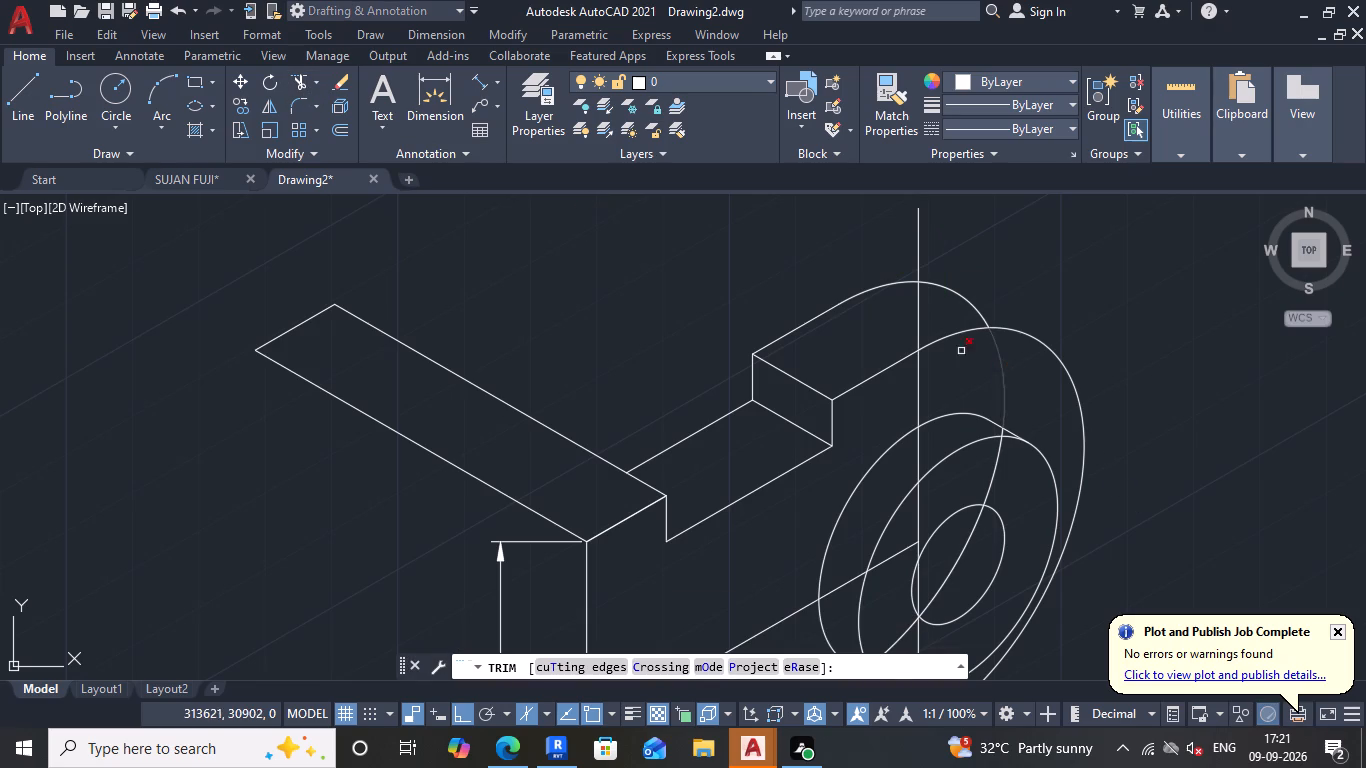
pyautogui.click(24, 93)
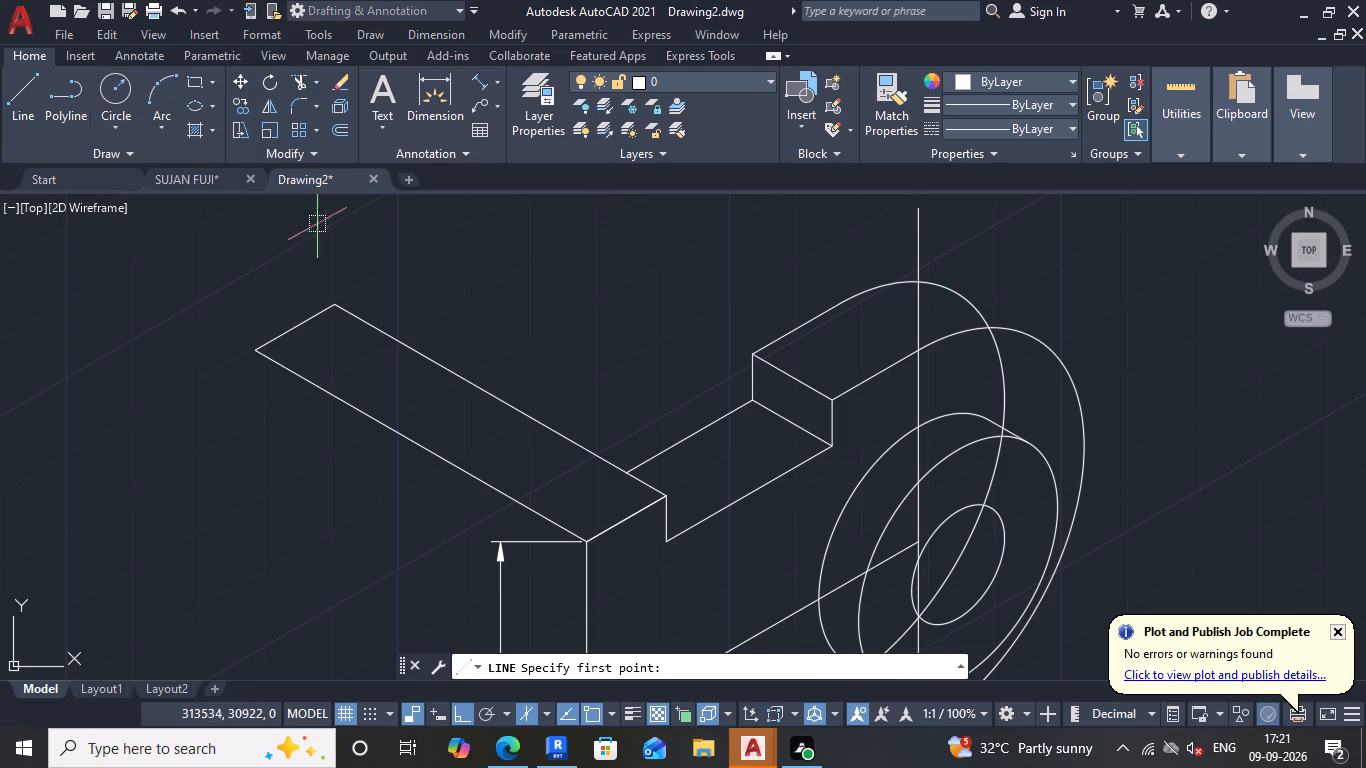
pyautogui.click(951, 296)
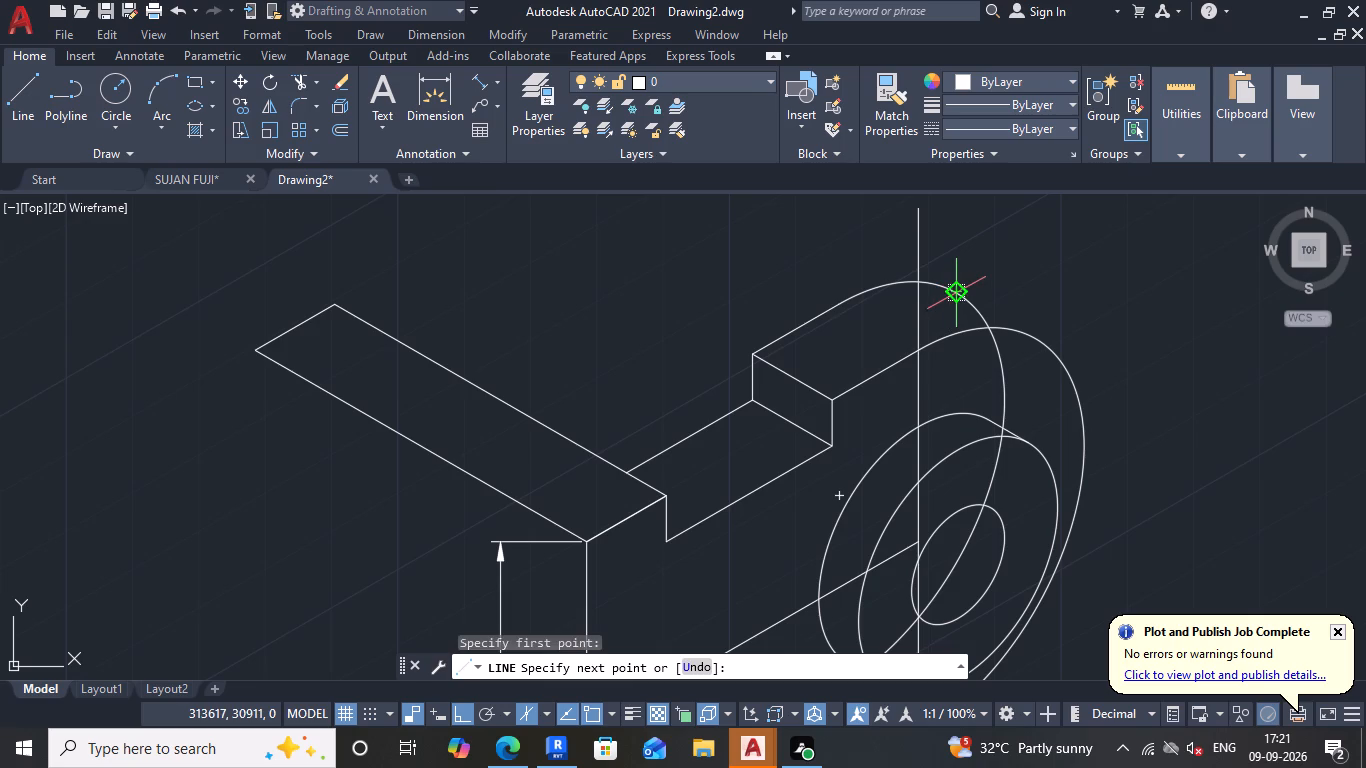
pyautogui.scroll(4, 1013, 329)
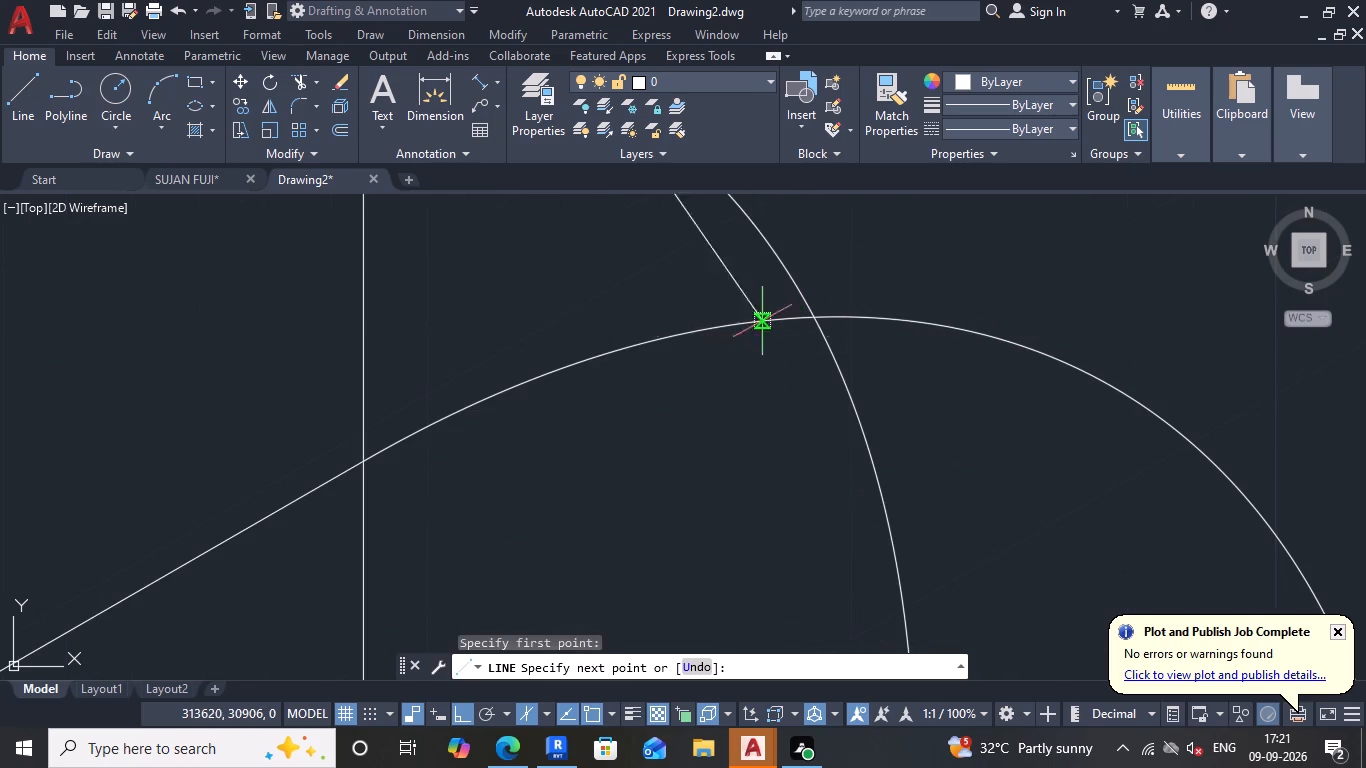
pyautogui.click(1115, 394)
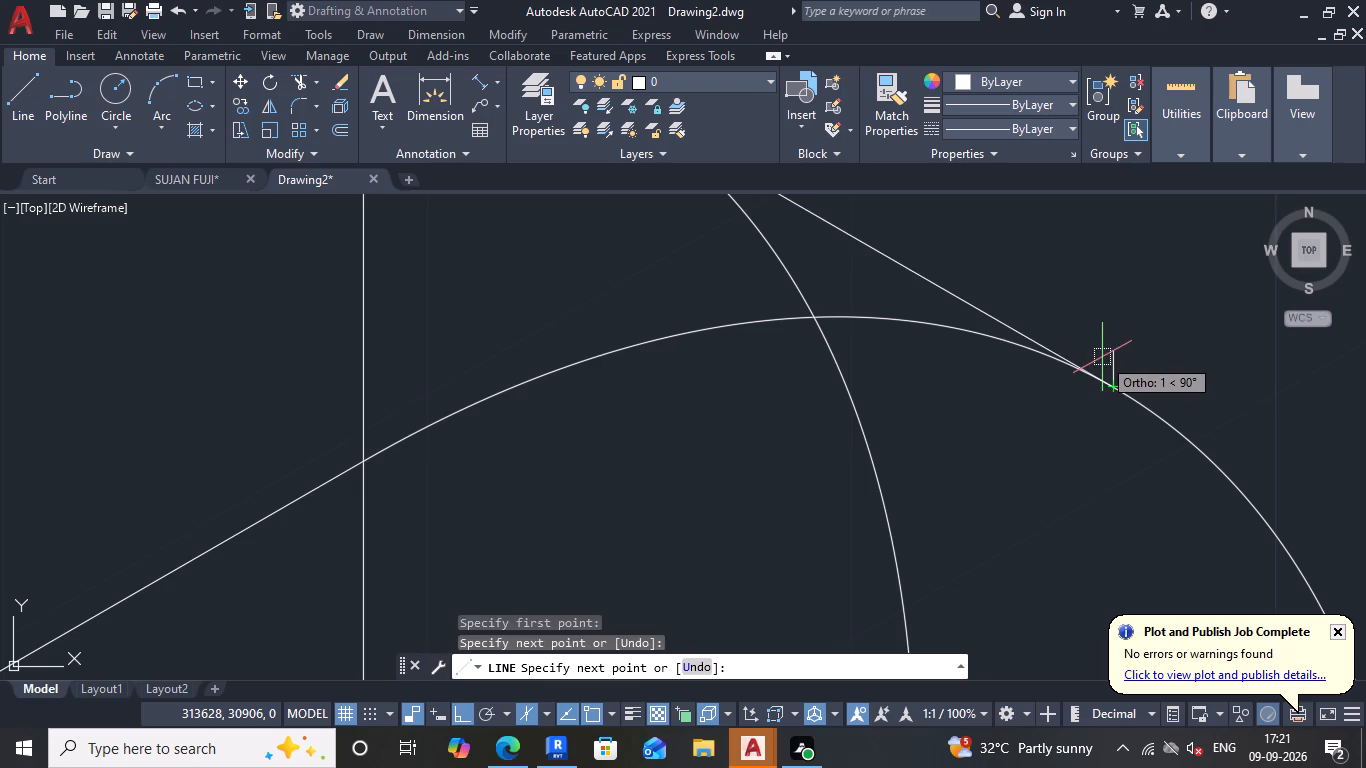
pyautogui.press('Escape')
pyautogui.scroll(-3, 1074, 338)
pyautogui.scroll(2, 980, 311)
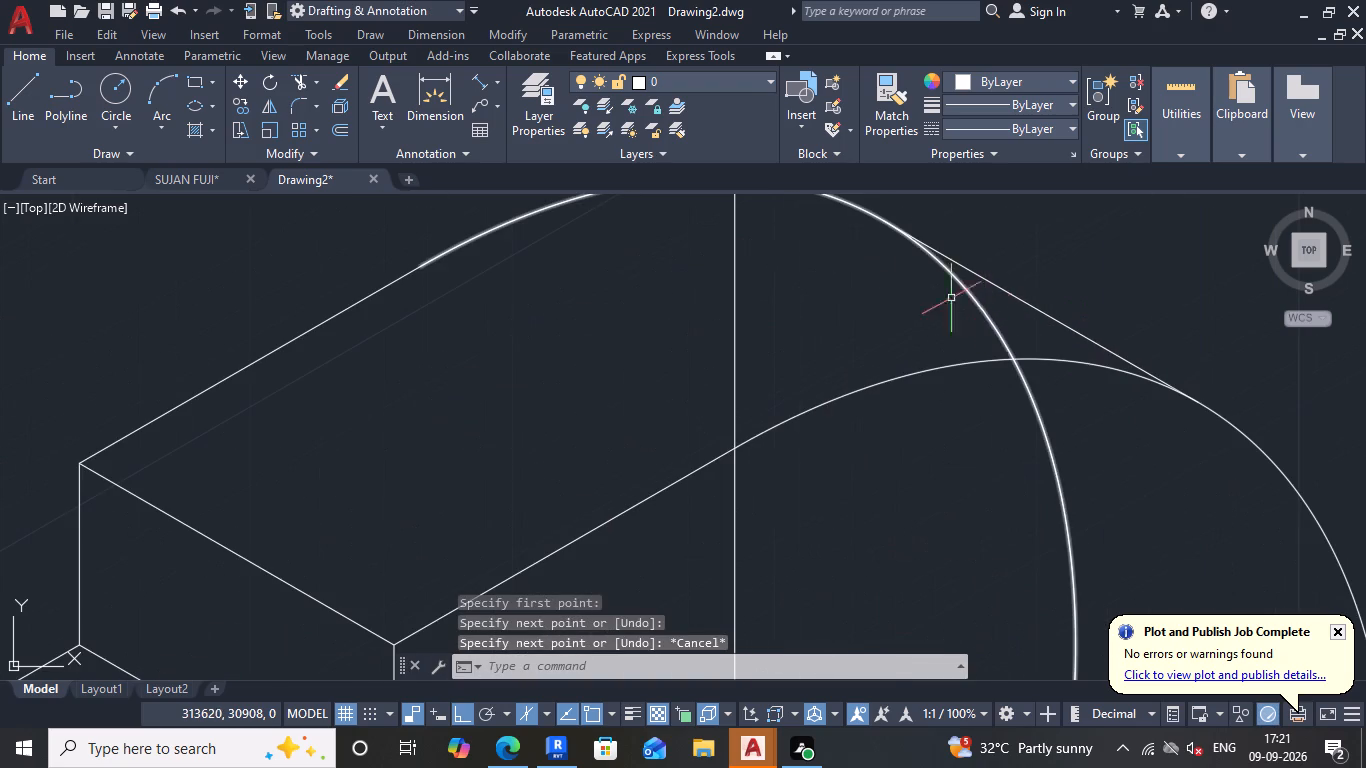
# Trim the copied rear arc at the tangent line and erase its leftover portion crossing the body's front face.
pyautogui.click(295, 78)
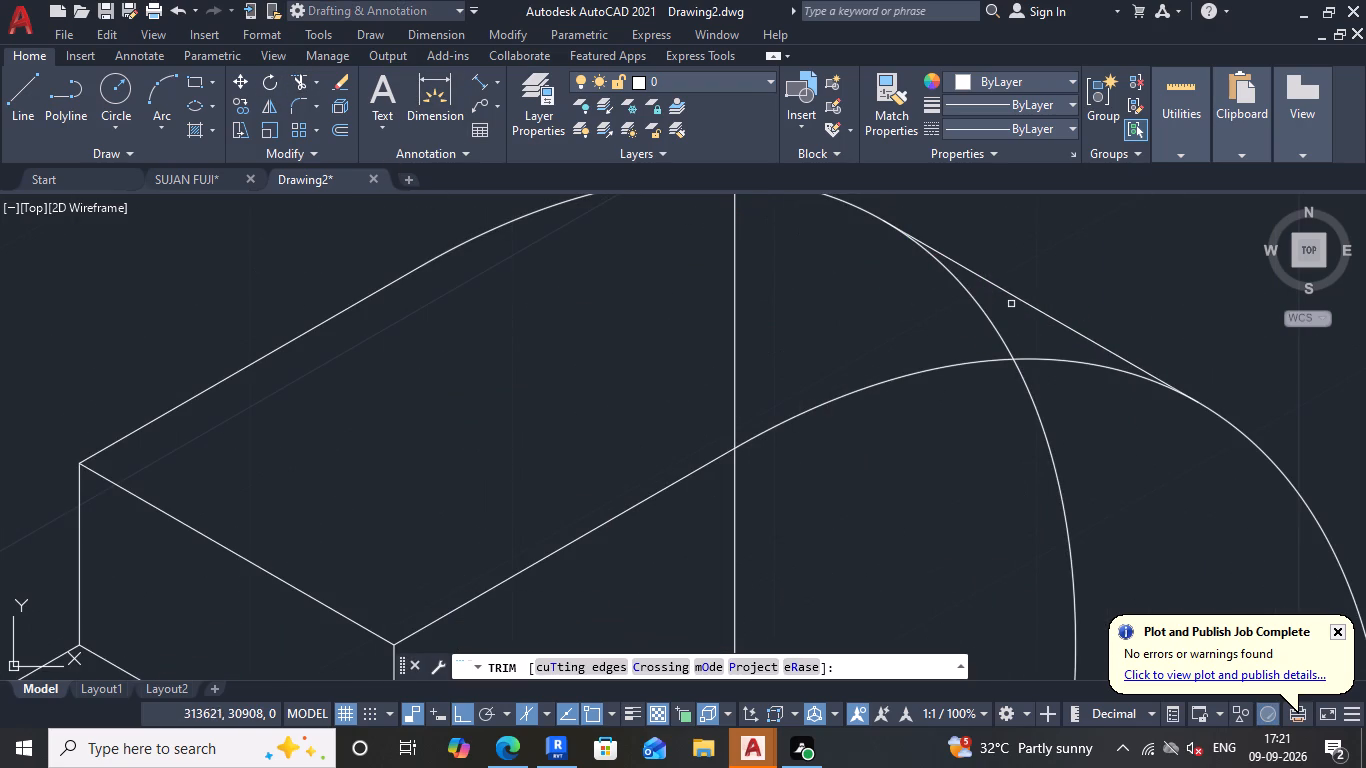
pyautogui.click(987, 319)
pyautogui.scroll(-4, 989, 319)
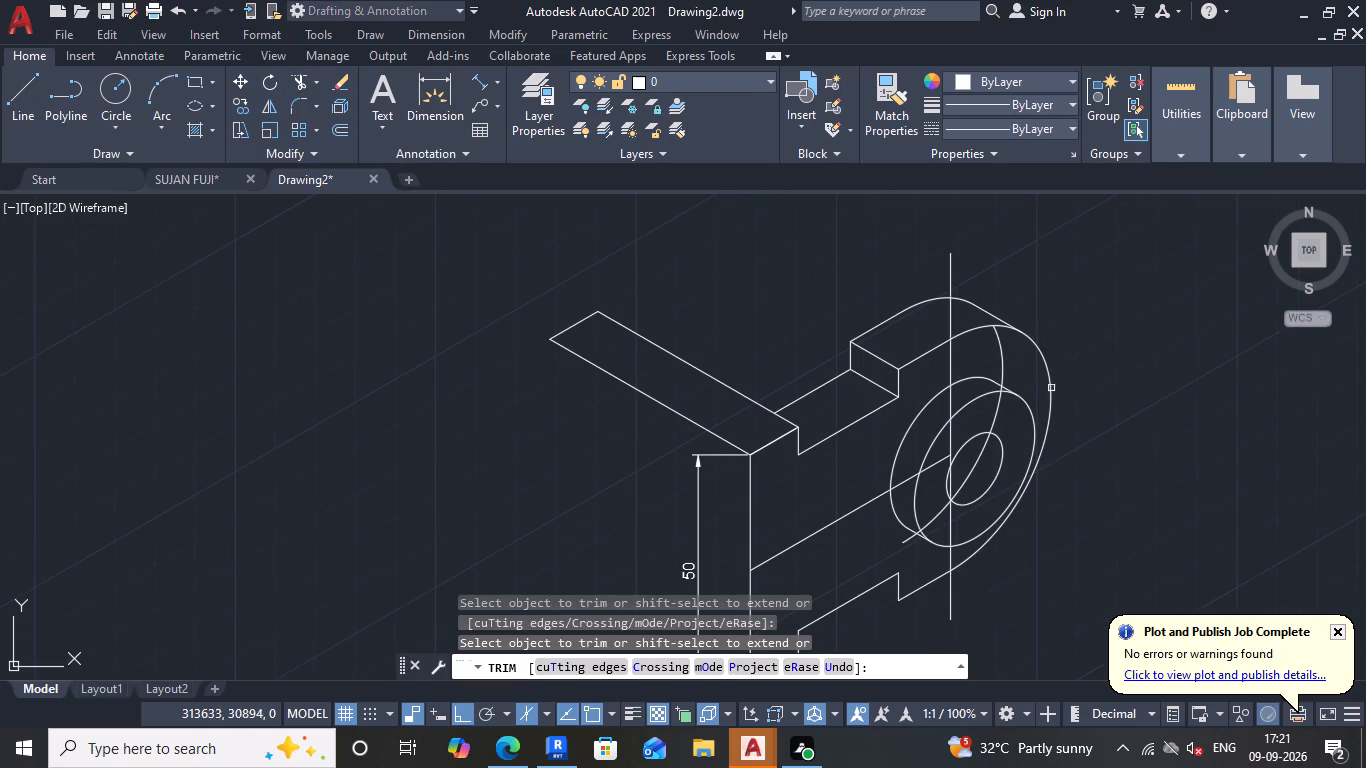
pyautogui.press('Escape')
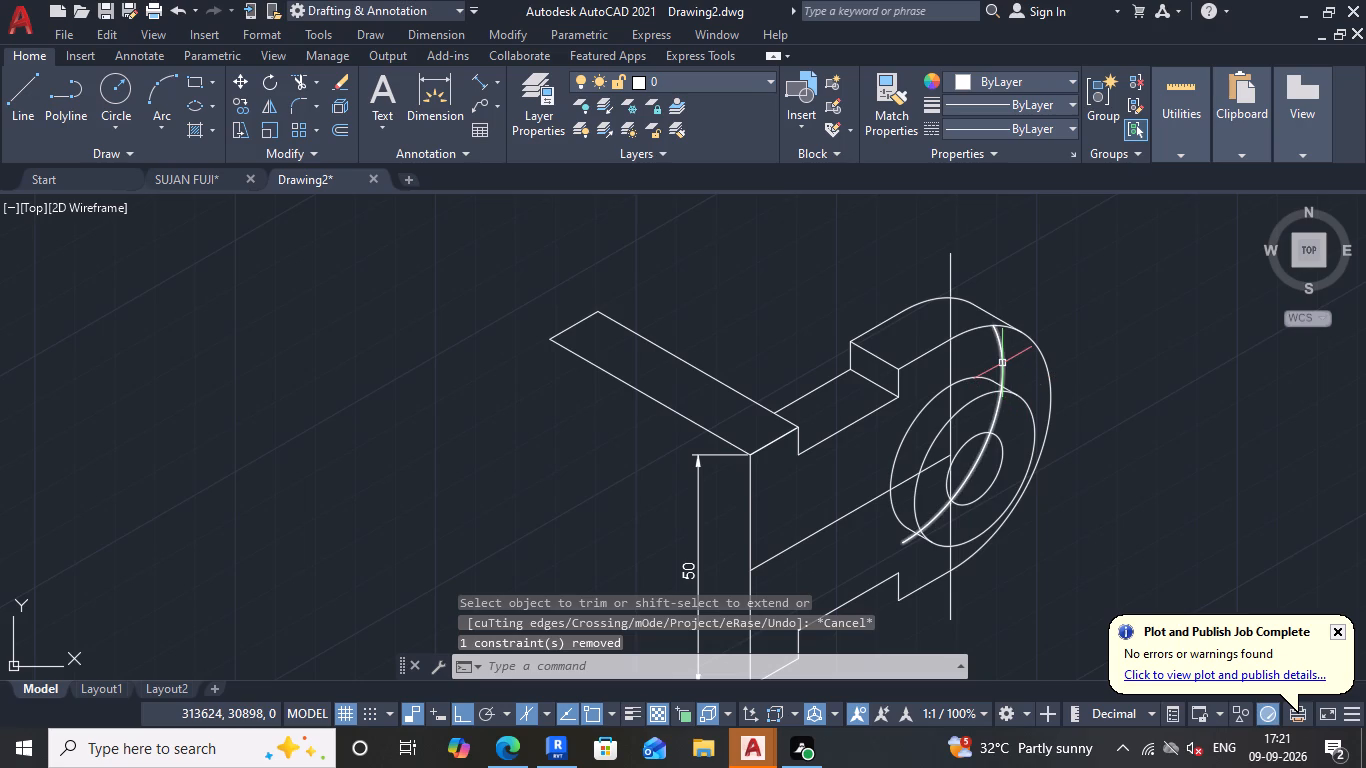
pyautogui.click(1002, 363)
pyautogui.press('Delete')
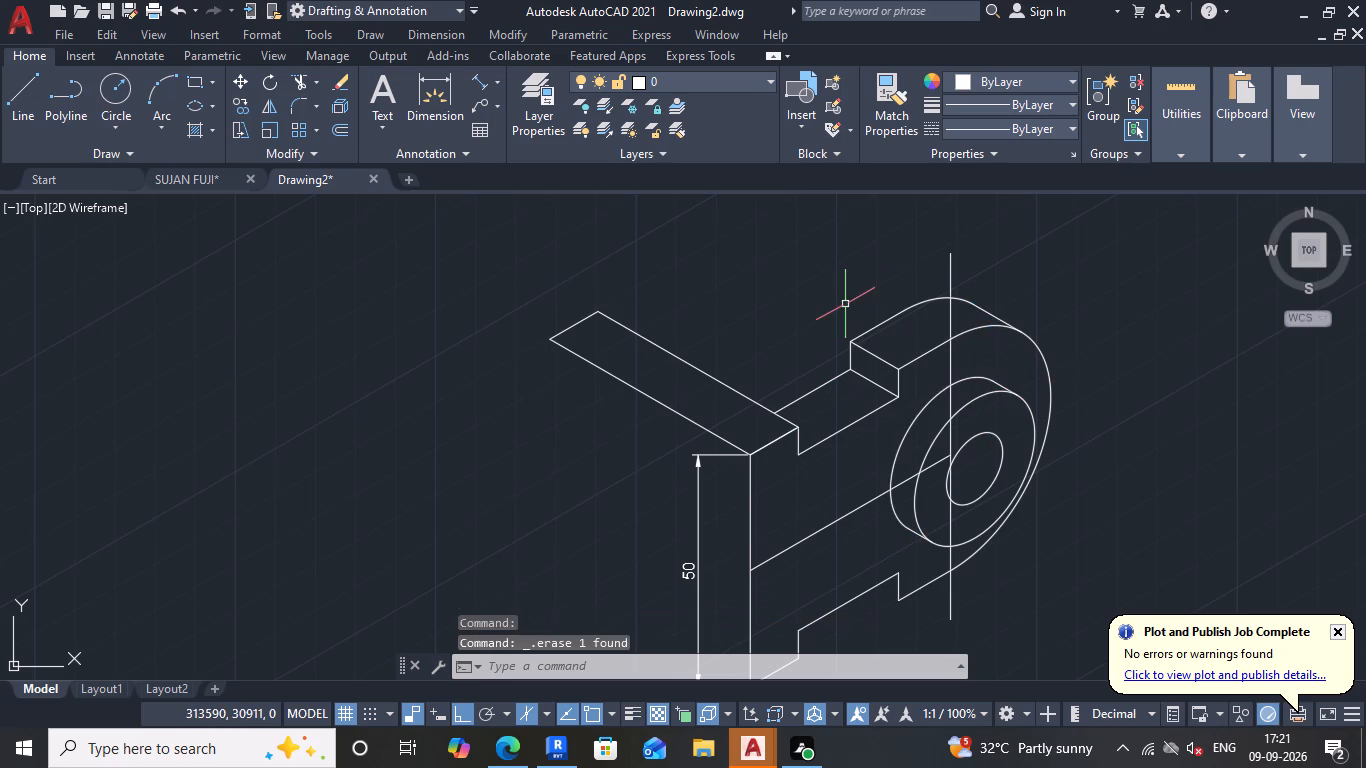
# Copy the rounded end's top outline, with both arcs, short edges, tangent line and notch corner edge, 38 mm along 150°.
pyautogui.scroll(1, 845, 304)
pyautogui.scroll(-2, 849, 310)
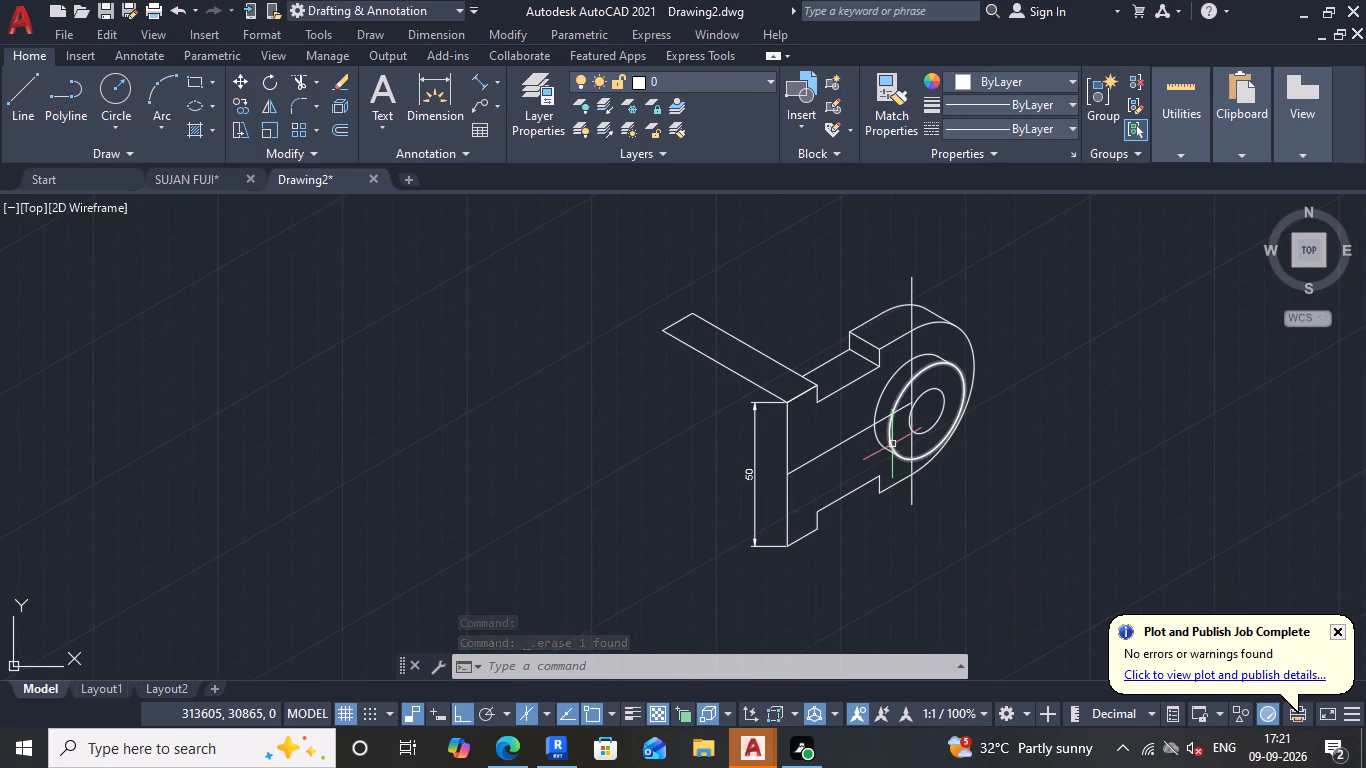
pyautogui.moveTo(812, 379); pyautogui.dragTo(872, 460, button='middle')
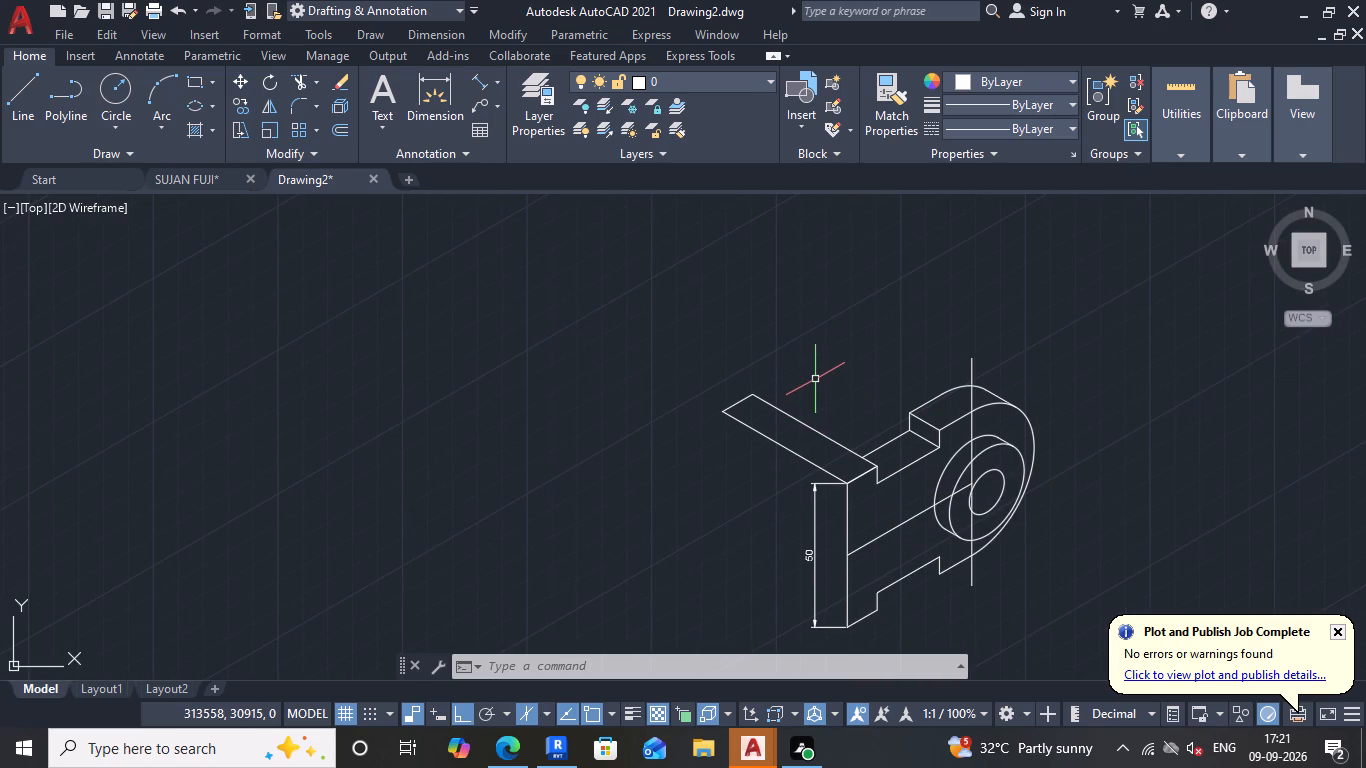
pyautogui.scroll(1, 889, 395)
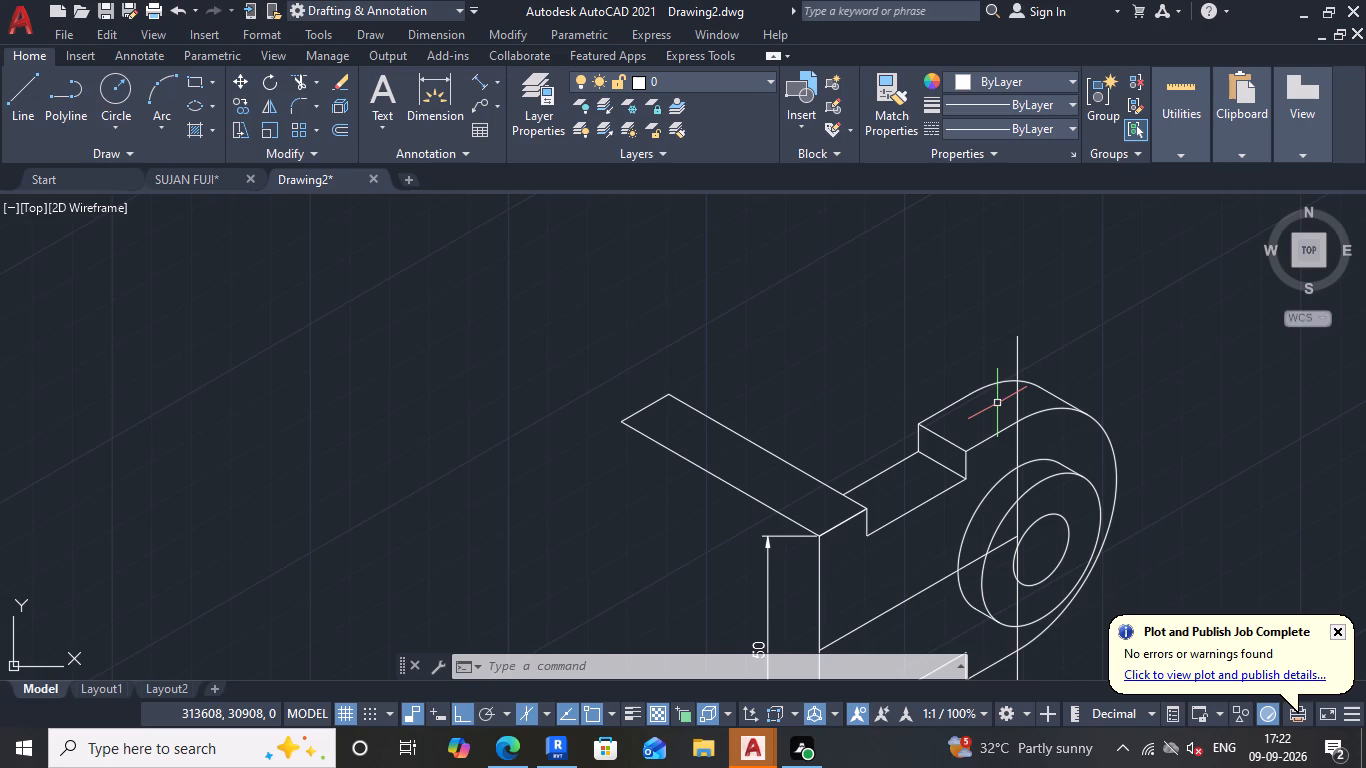
pyautogui.scroll(1, 996, 427)
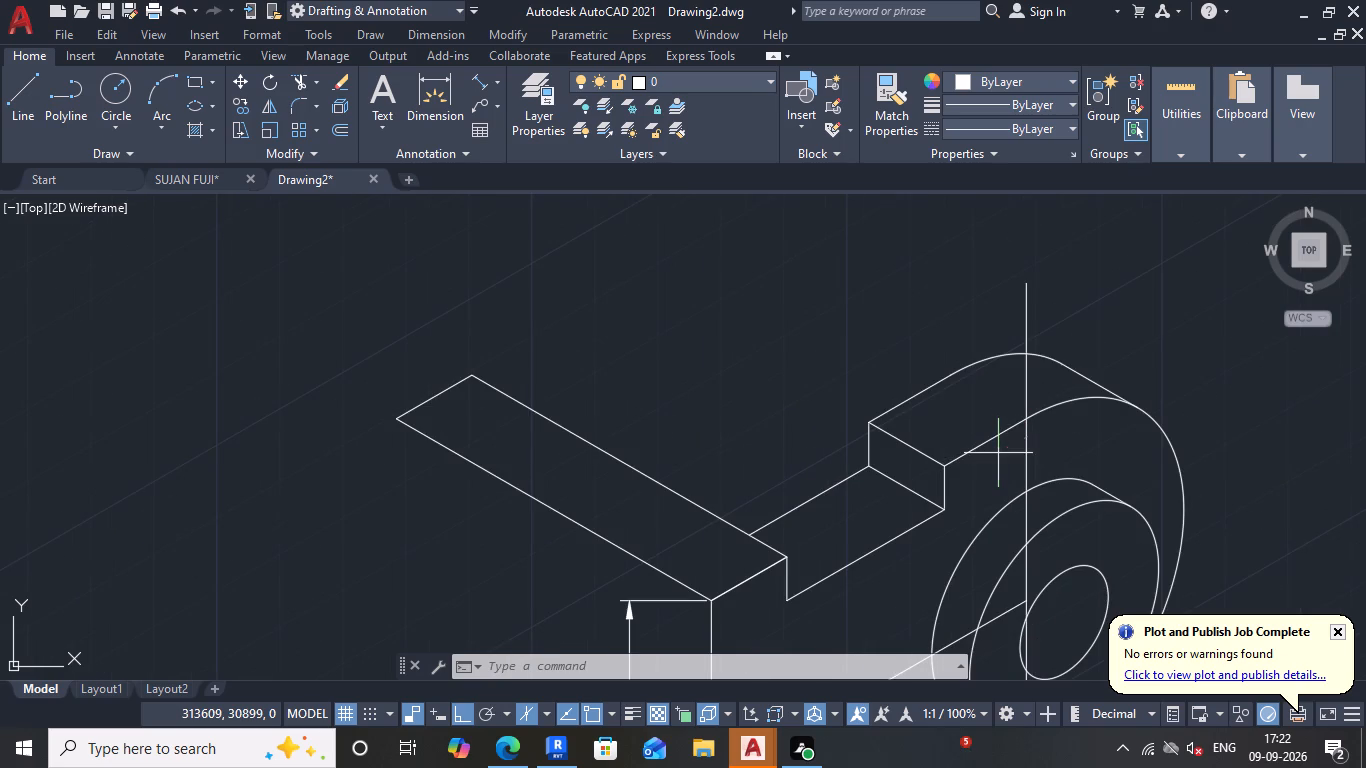
pyautogui.click(998, 453)
pyautogui.click(964, 425)
pyautogui.click(1082, 420)
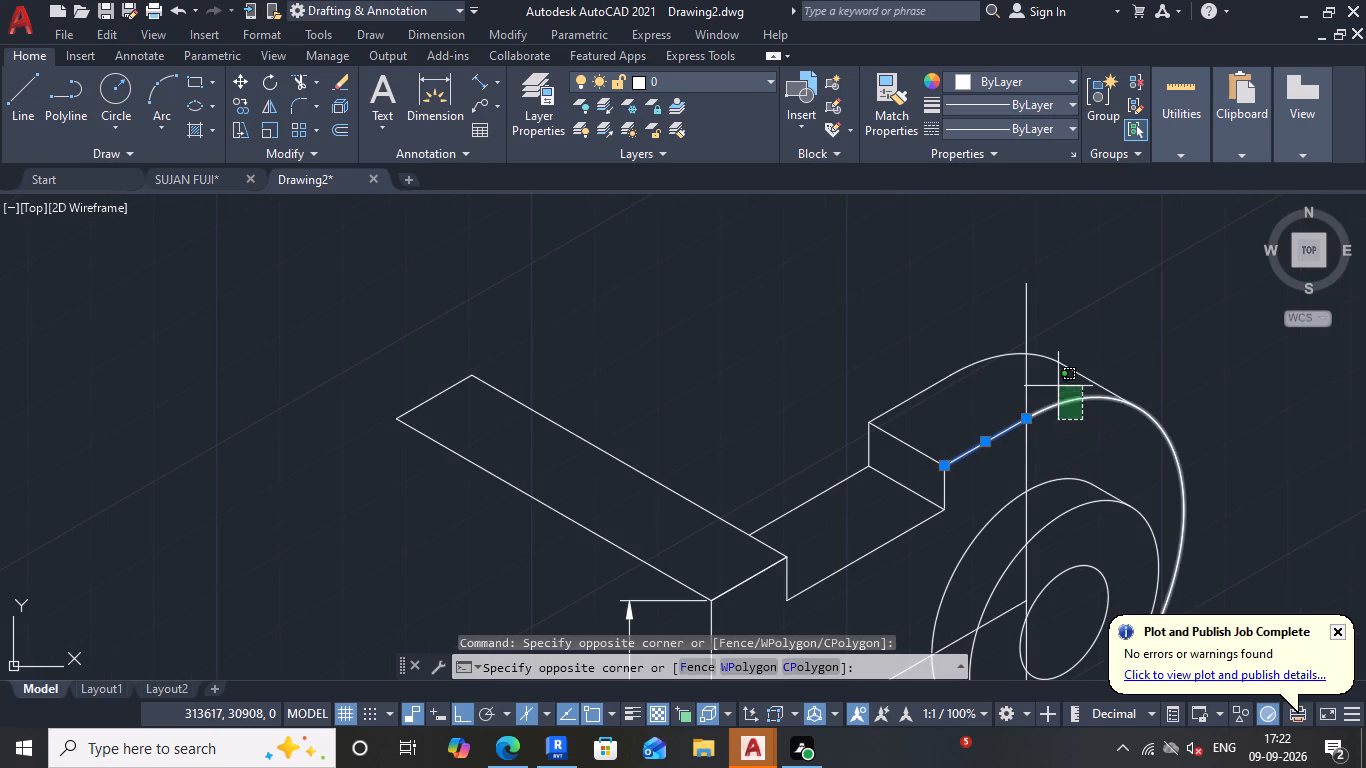
pyautogui.click(1058, 386)
pyautogui.moveTo(961, 387); pyautogui.dragTo(952, 379)
pyautogui.click(927, 364)
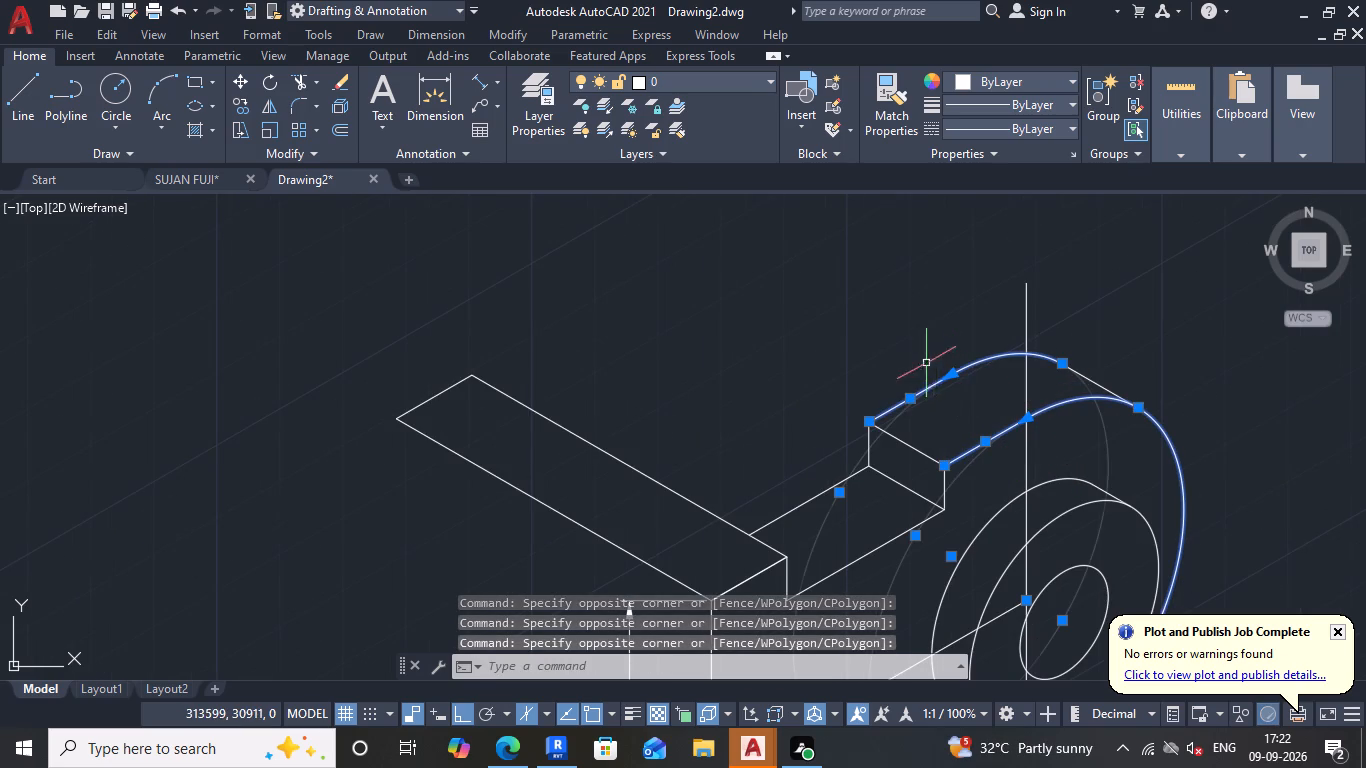
pyautogui.click(1098, 383)
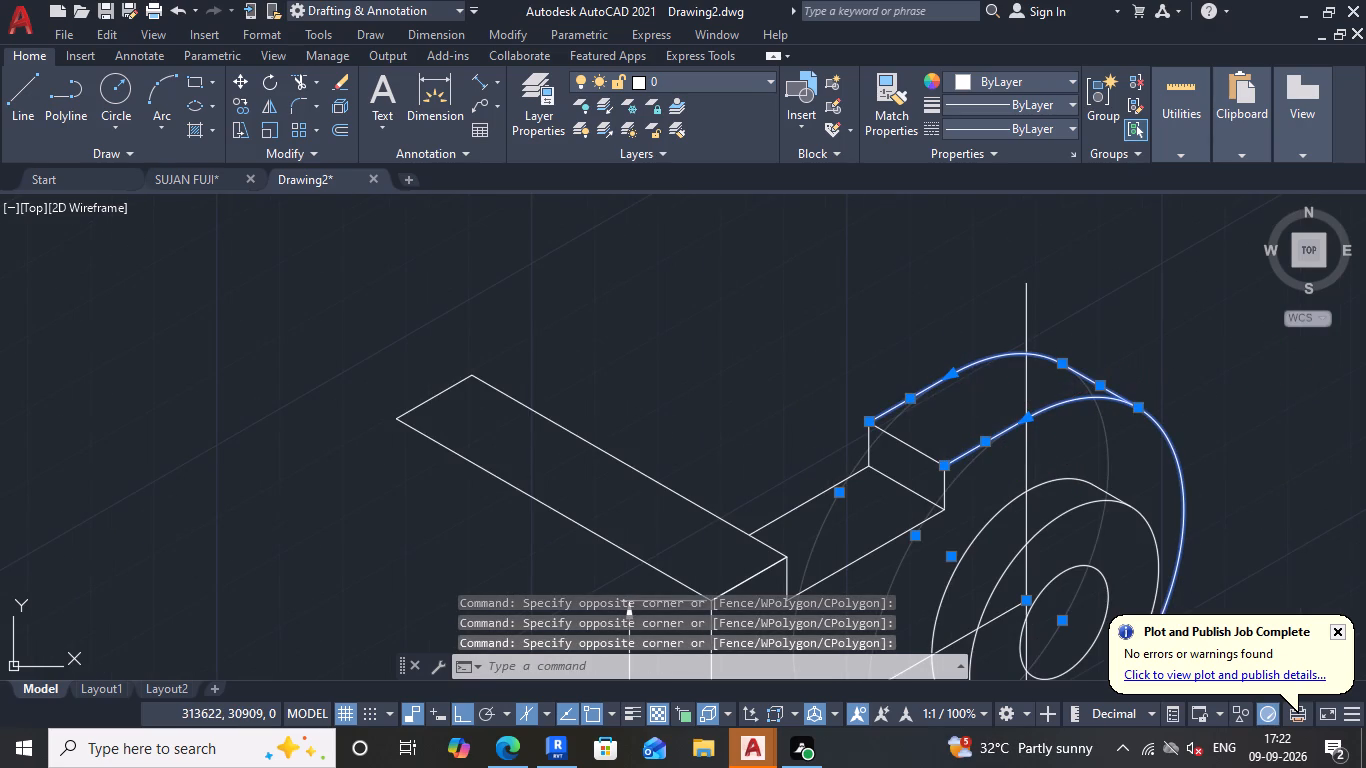
pyautogui.click(916, 447)
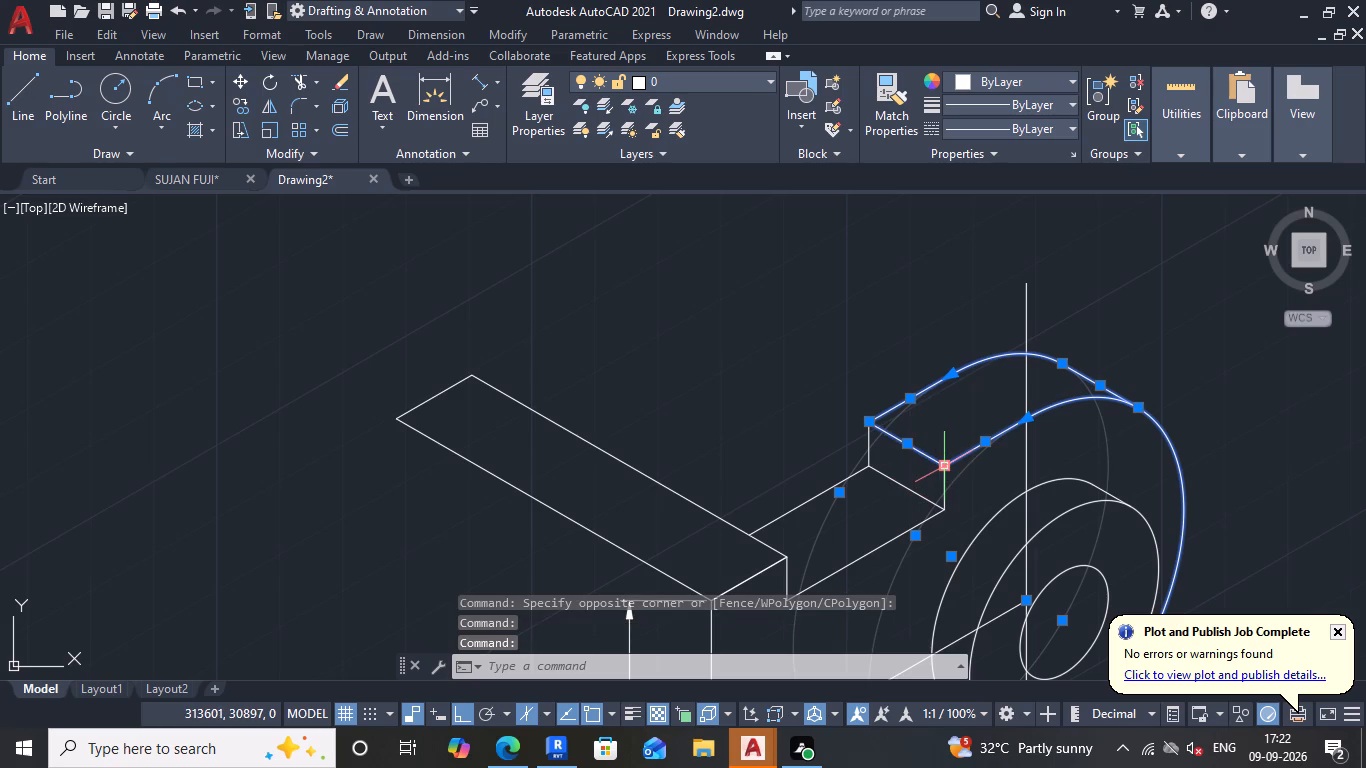
pyautogui.click(241, 107)
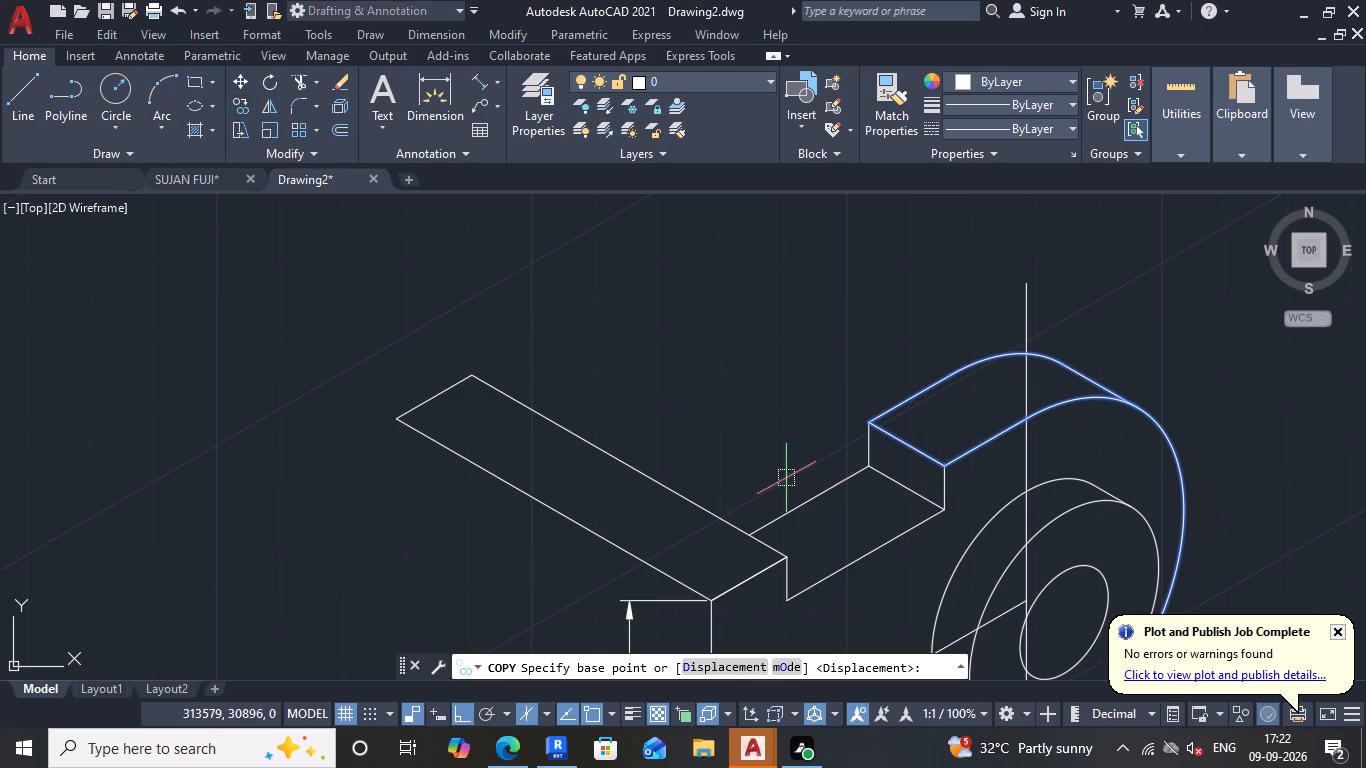
pyautogui.click(949, 462)
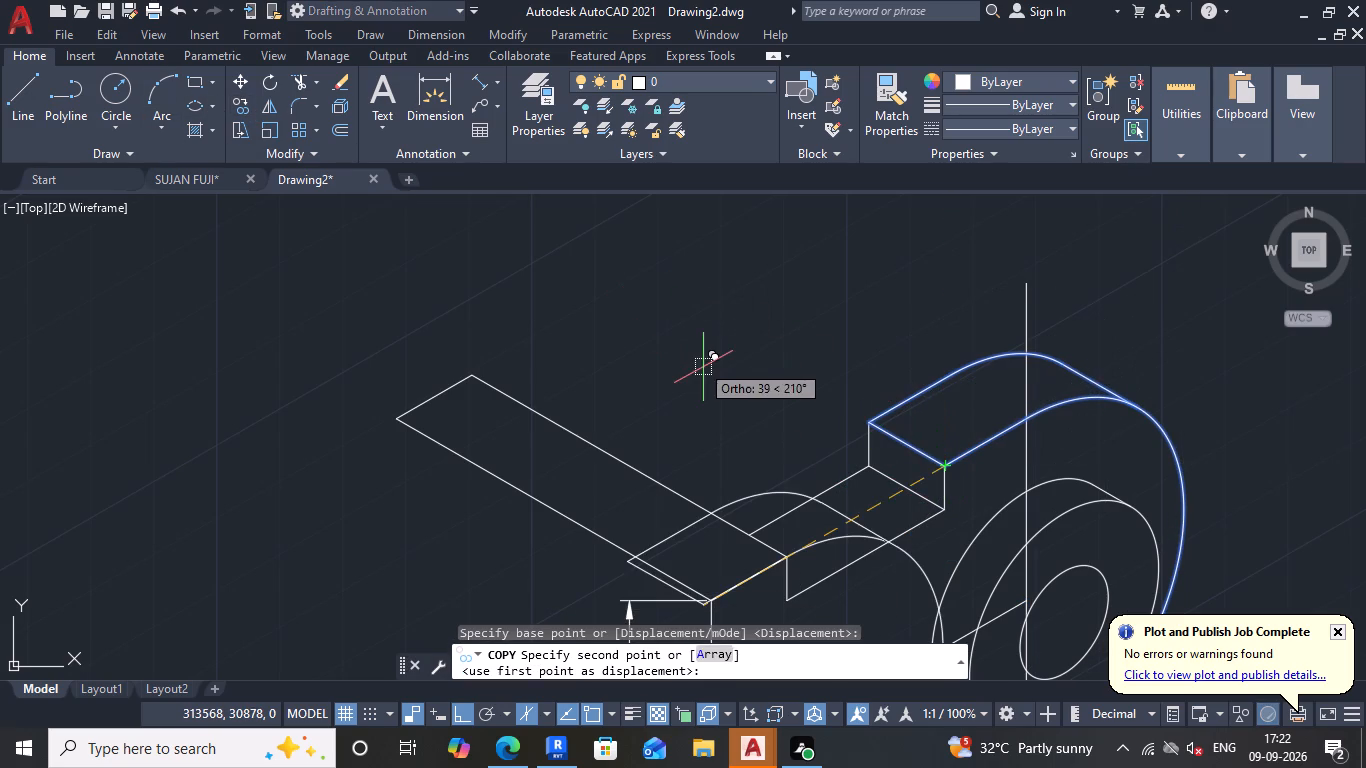
pyautogui.press('F5')
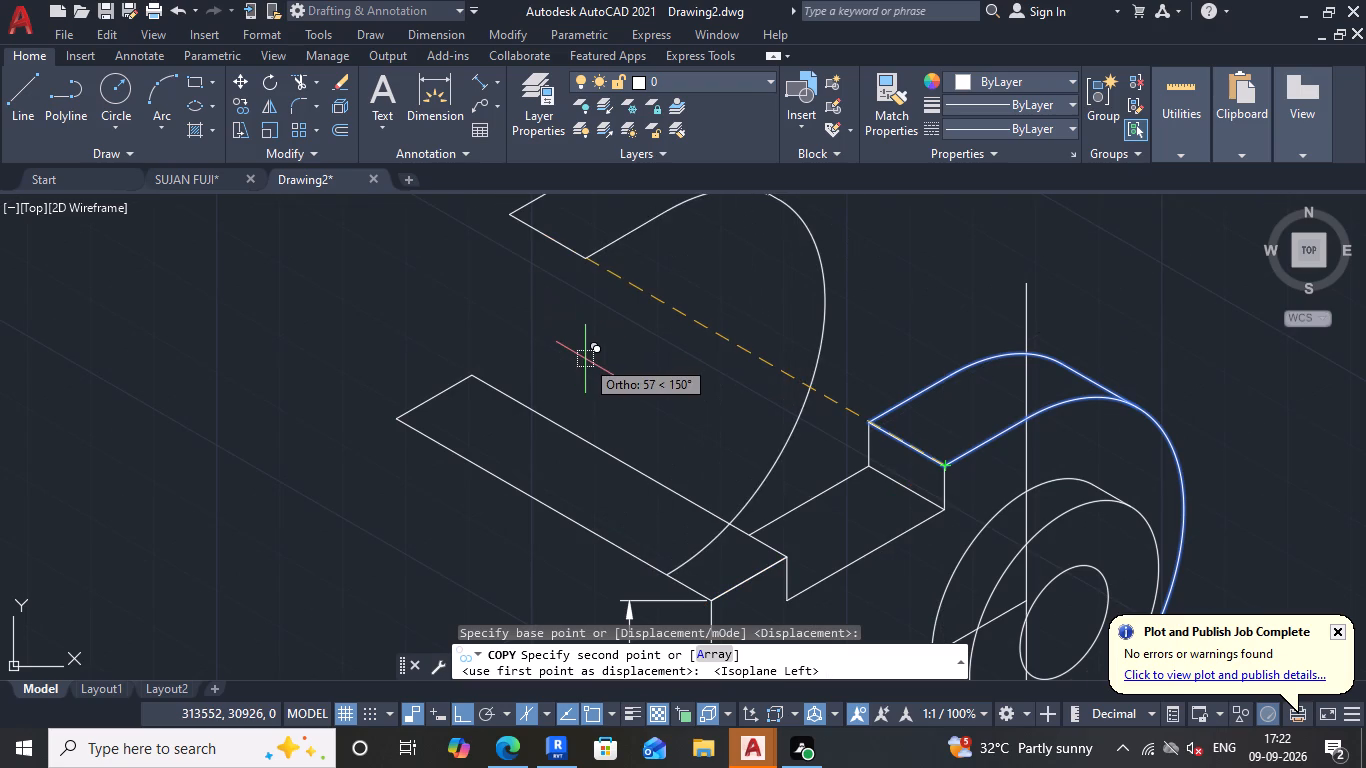
pyautogui.write('38')
pyautogui.press('Return')
pyautogui.press('Escape')
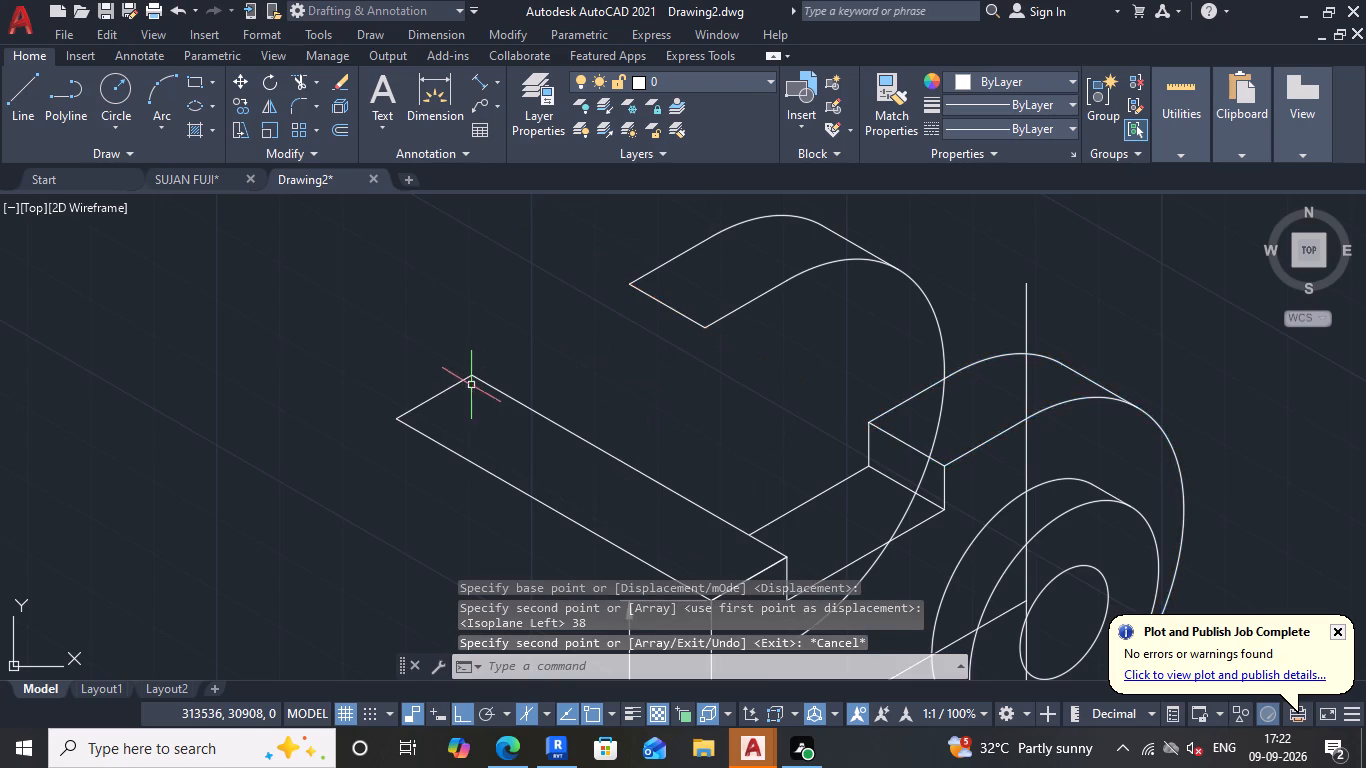
# Check the distance from the copied outline's front corner to the original's rear corner with an aligned dimension.
pyautogui.scroll(-1, 715, 358)
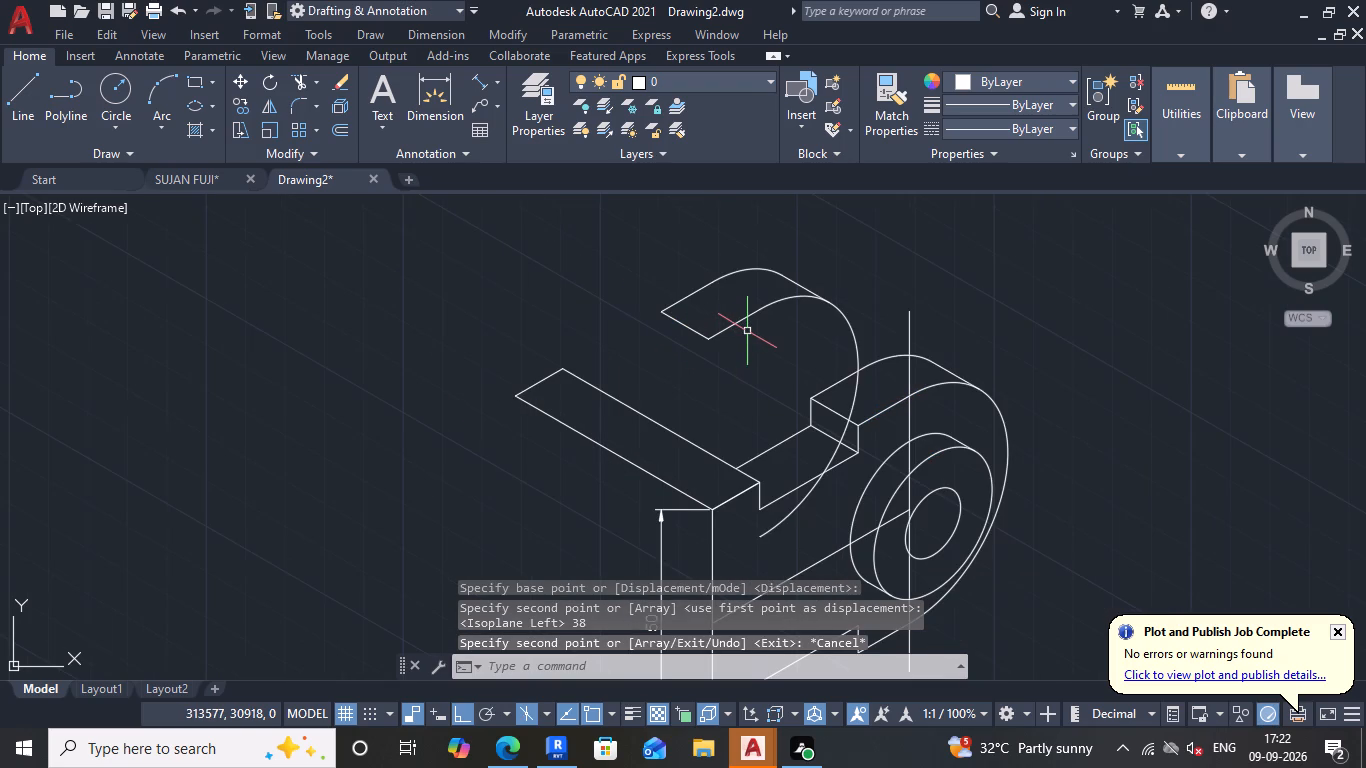
pyautogui.scroll(1, 762, 341)
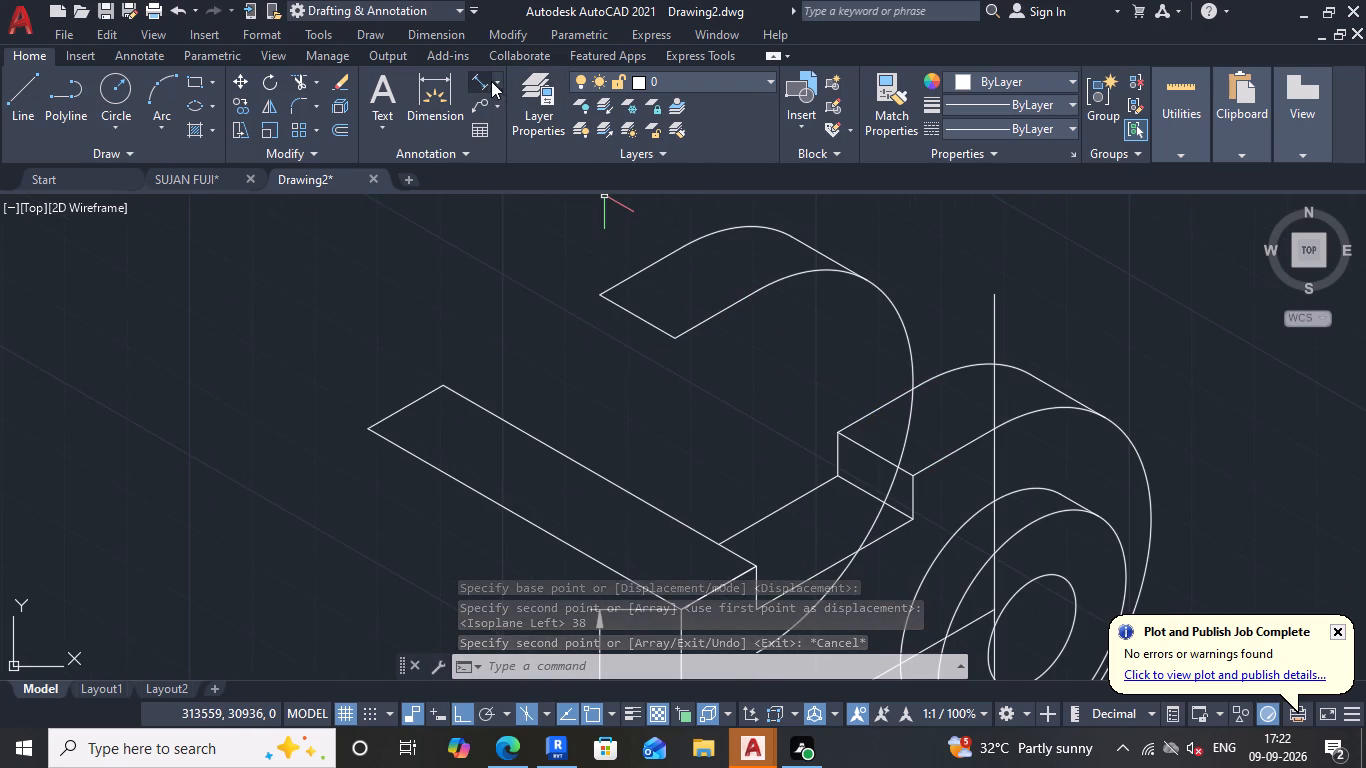
pyautogui.click(481, 80)
pyautogui.click(677, 336)
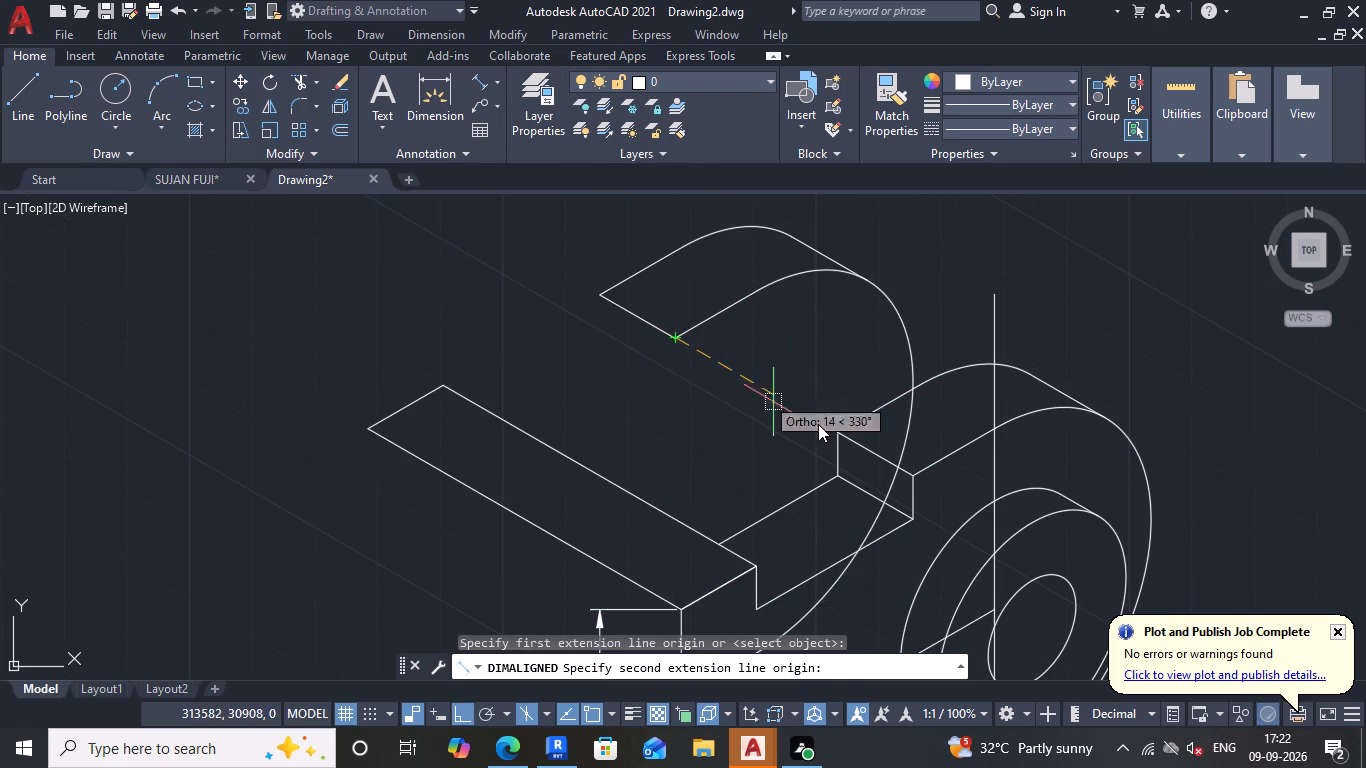
pyautogui.click(837, 434)
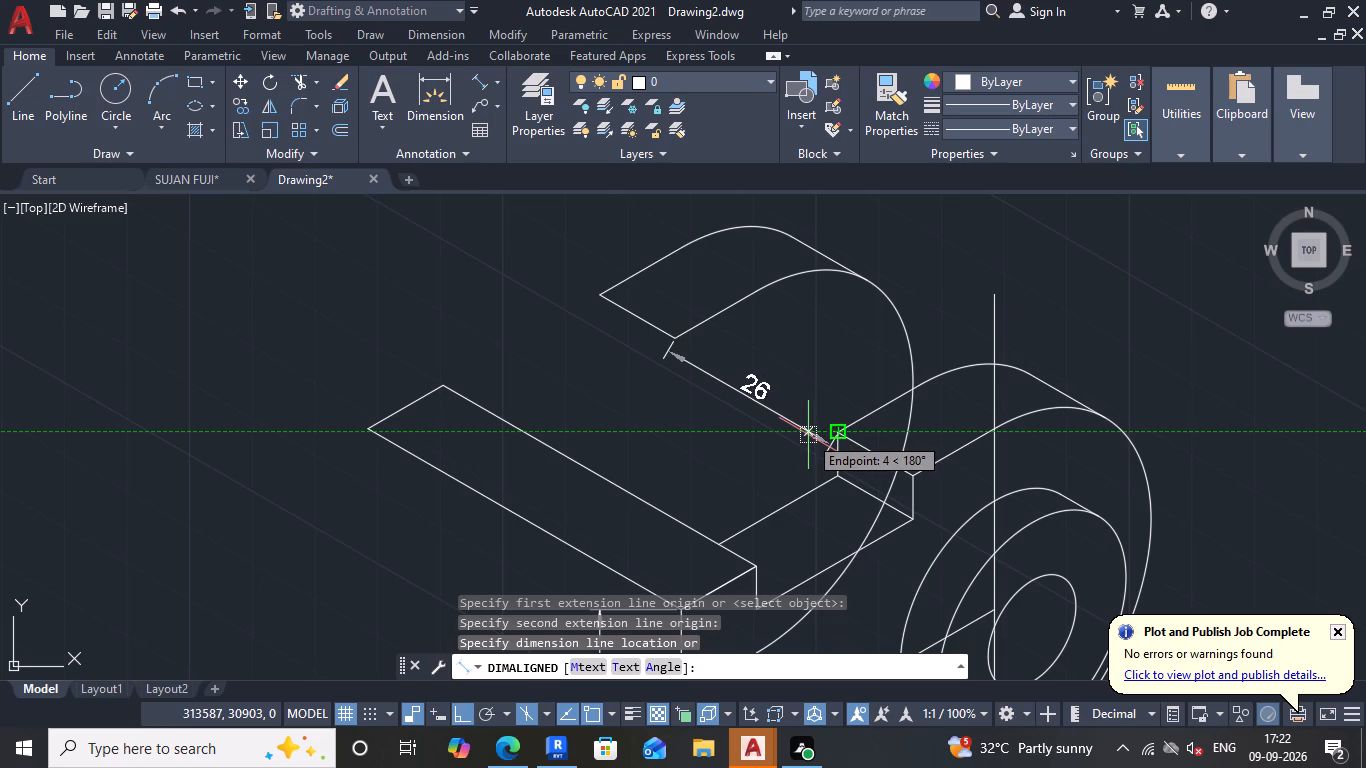
pyautogui.press('Escape')
# Draw the copied end's notch wall: 6 mm down from the front corner, 12 mm along 150°, and up to the rear corner.
pyautogui.scroll(-2, 820, 387)
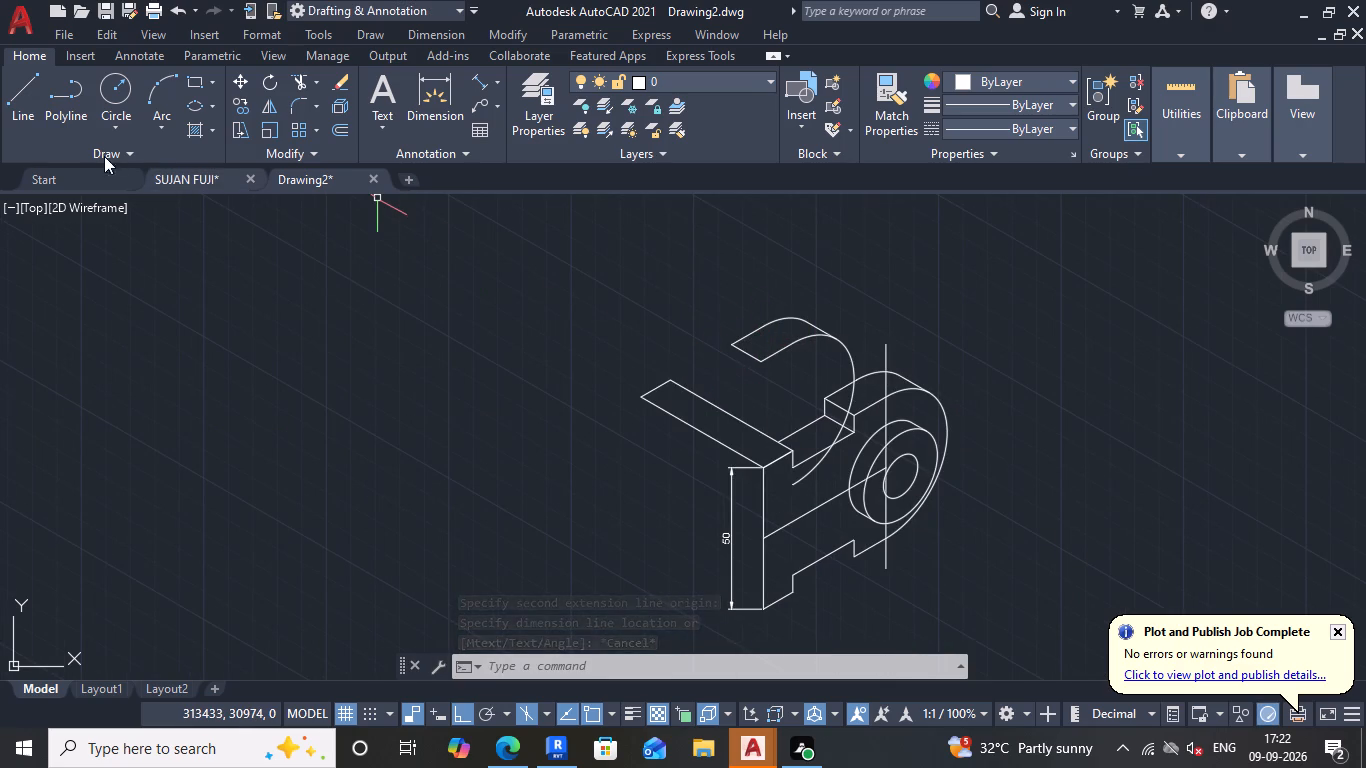
pyautogui.click(30, 91)
pyautogui.scroll(2, 707, 386)
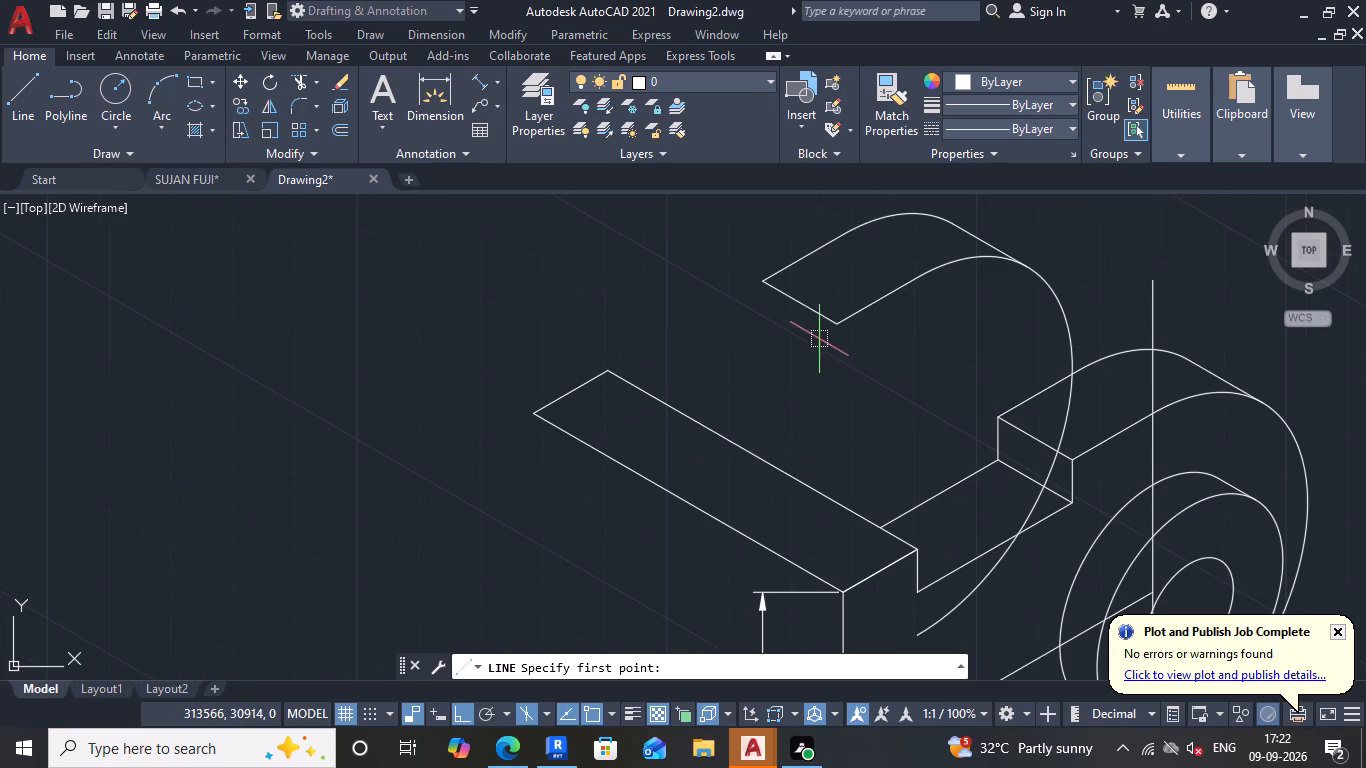
pyautogui.click(837, 326)
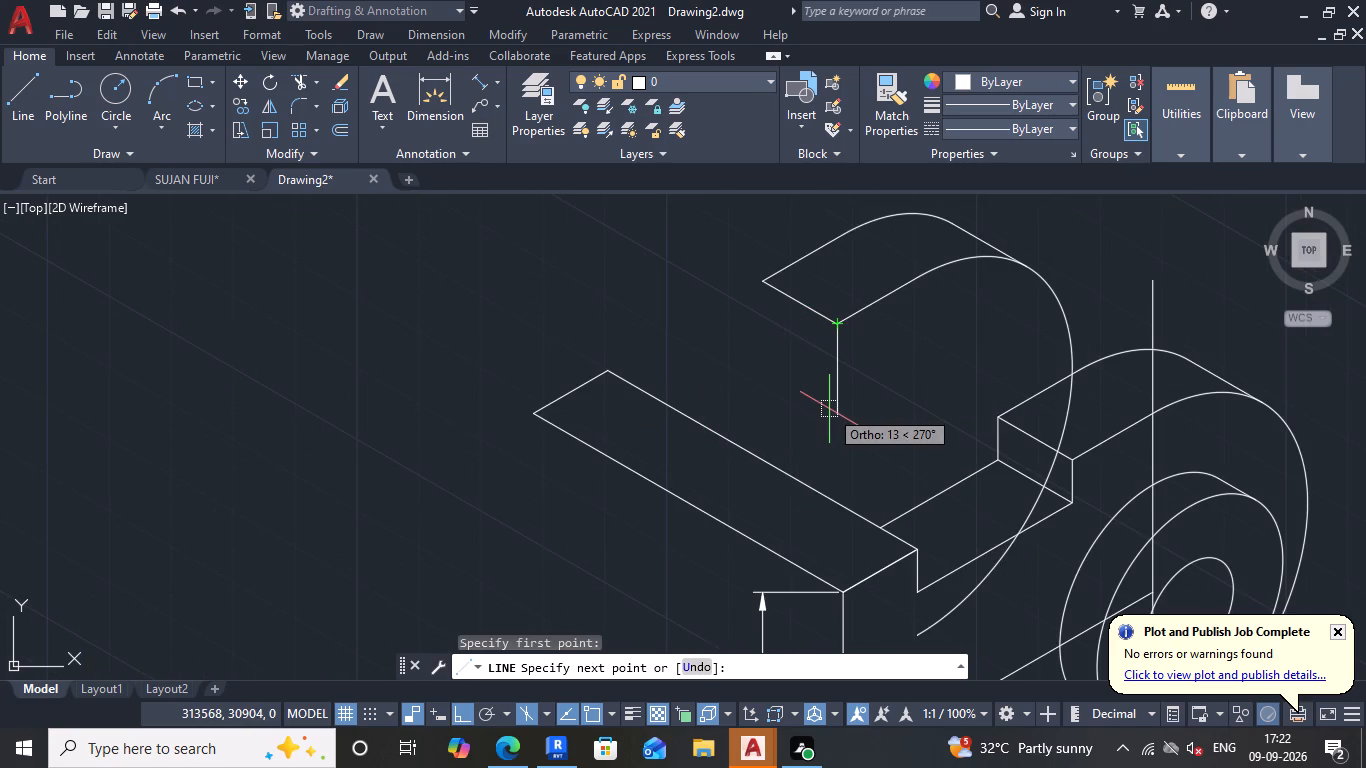
pyautogui.press('6')
pyautogui.press('Return')
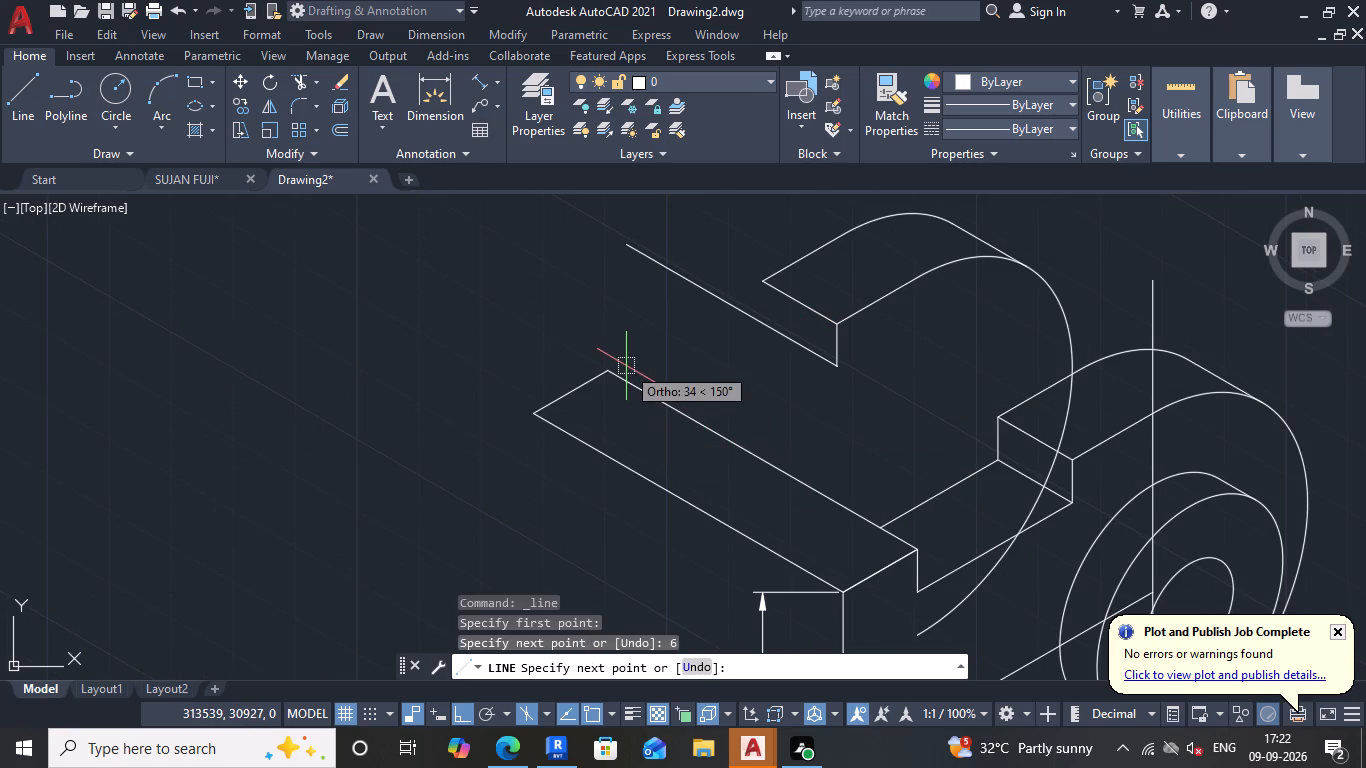
pyautogui.write('12')
pyautogui.press('Return')
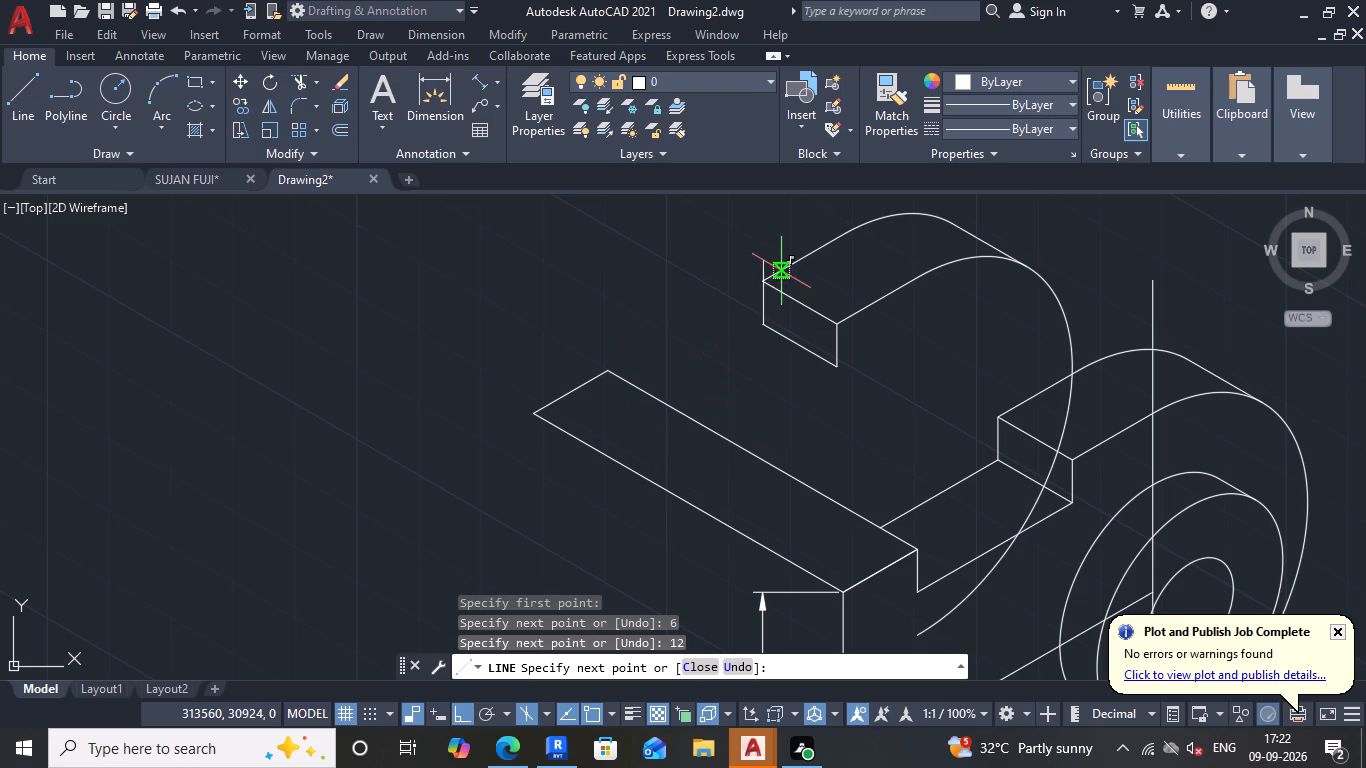
pyautogui.click(762, 285)
pyautogui.press('Escape')
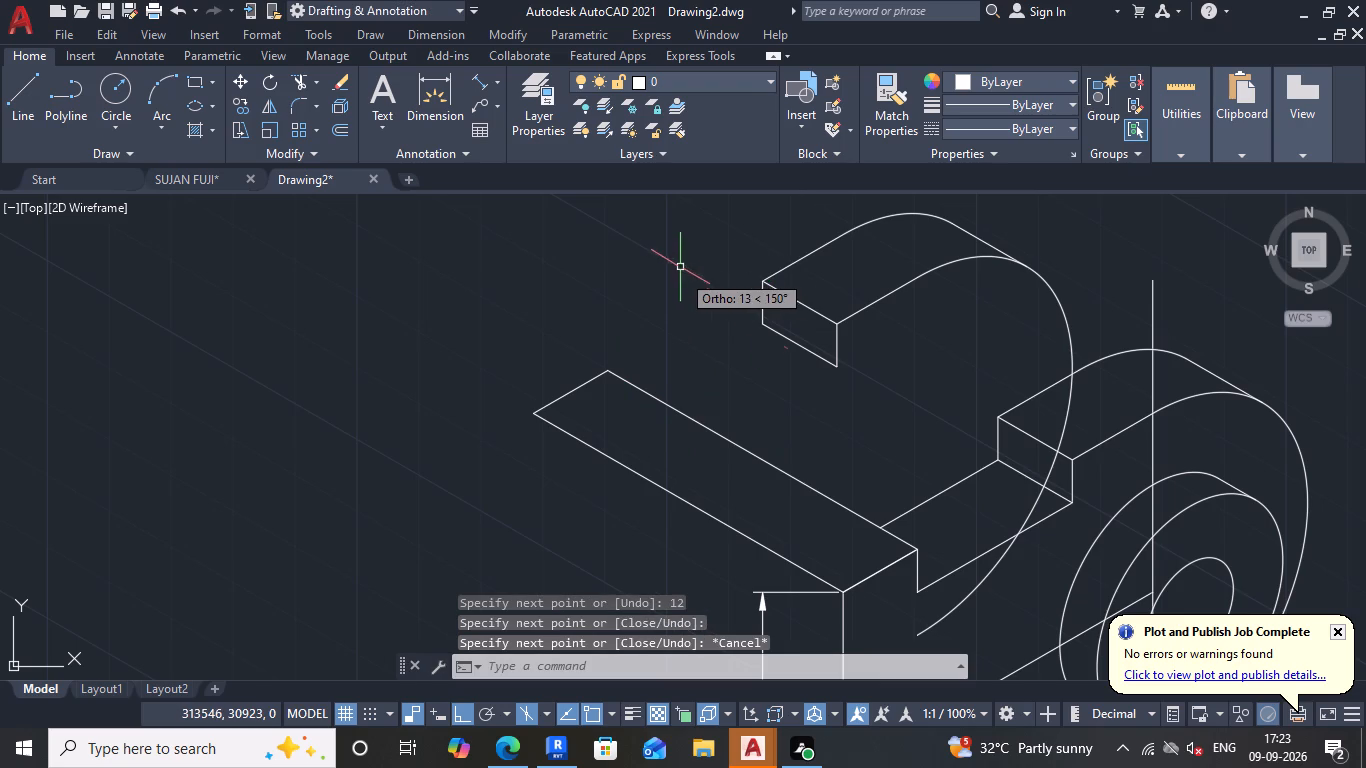
# Draw two lines along 210° from the copied notch wall's lower front and rear corners to just past the top strip's rear edge.
pyautogui.click(22, 98)
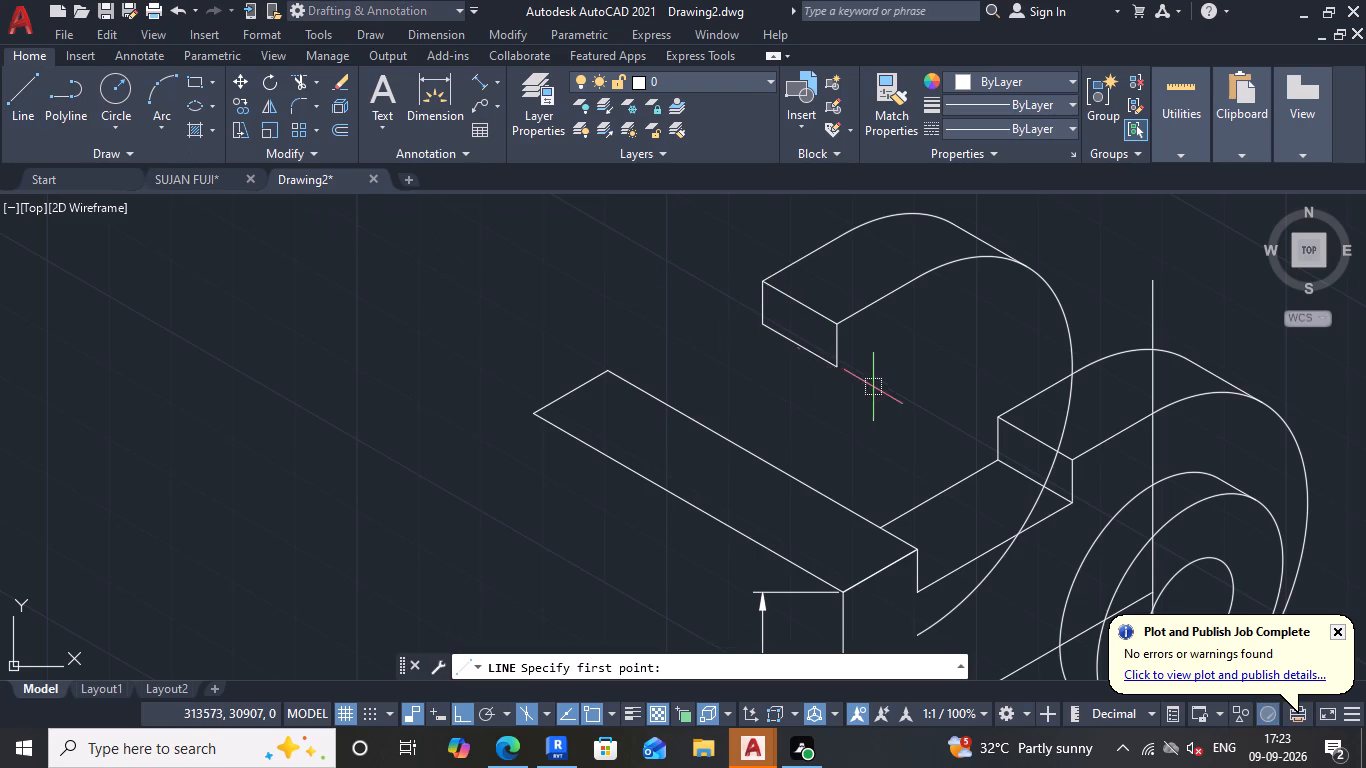
pyautogui.scroll(2, 851, 378)
pyautogui.click(808, 347)
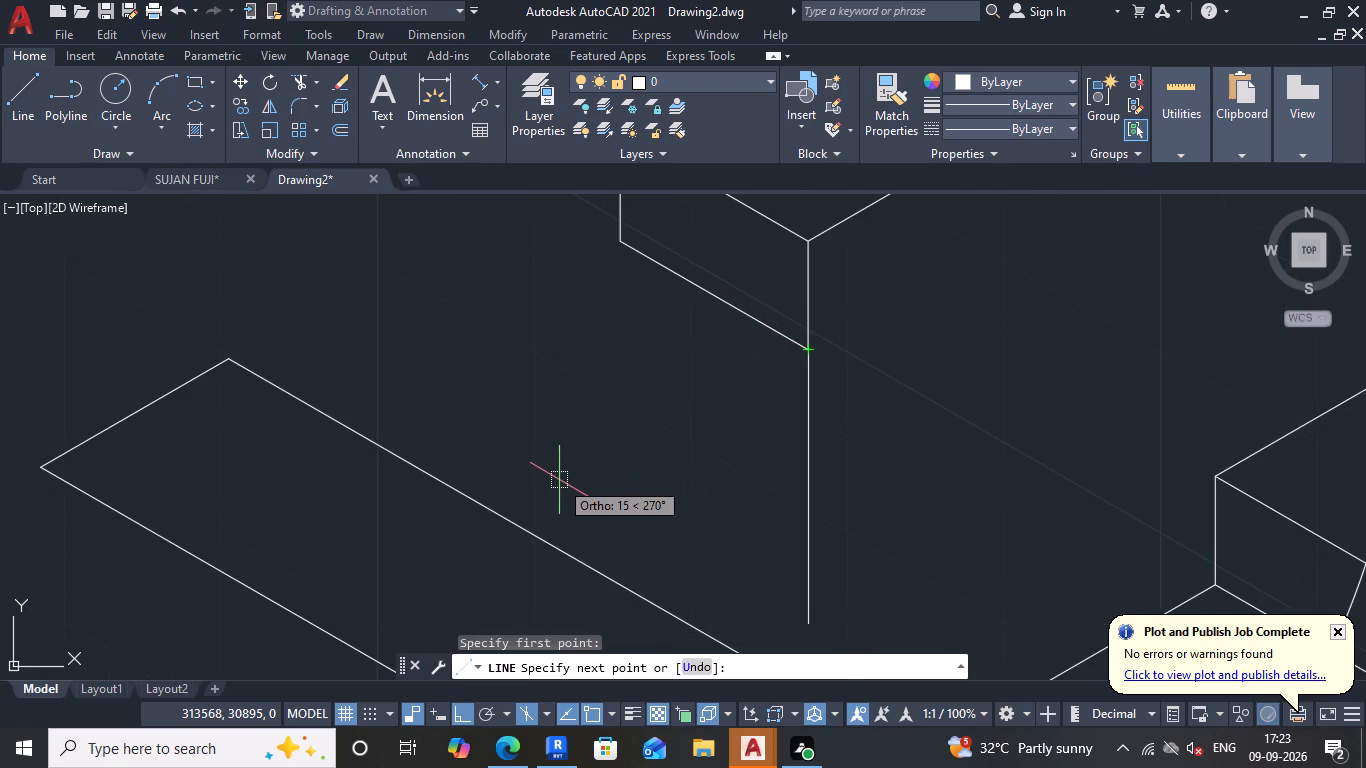
pyautogui.press('F5')
pyautogui.scroll(1, 439, 539)
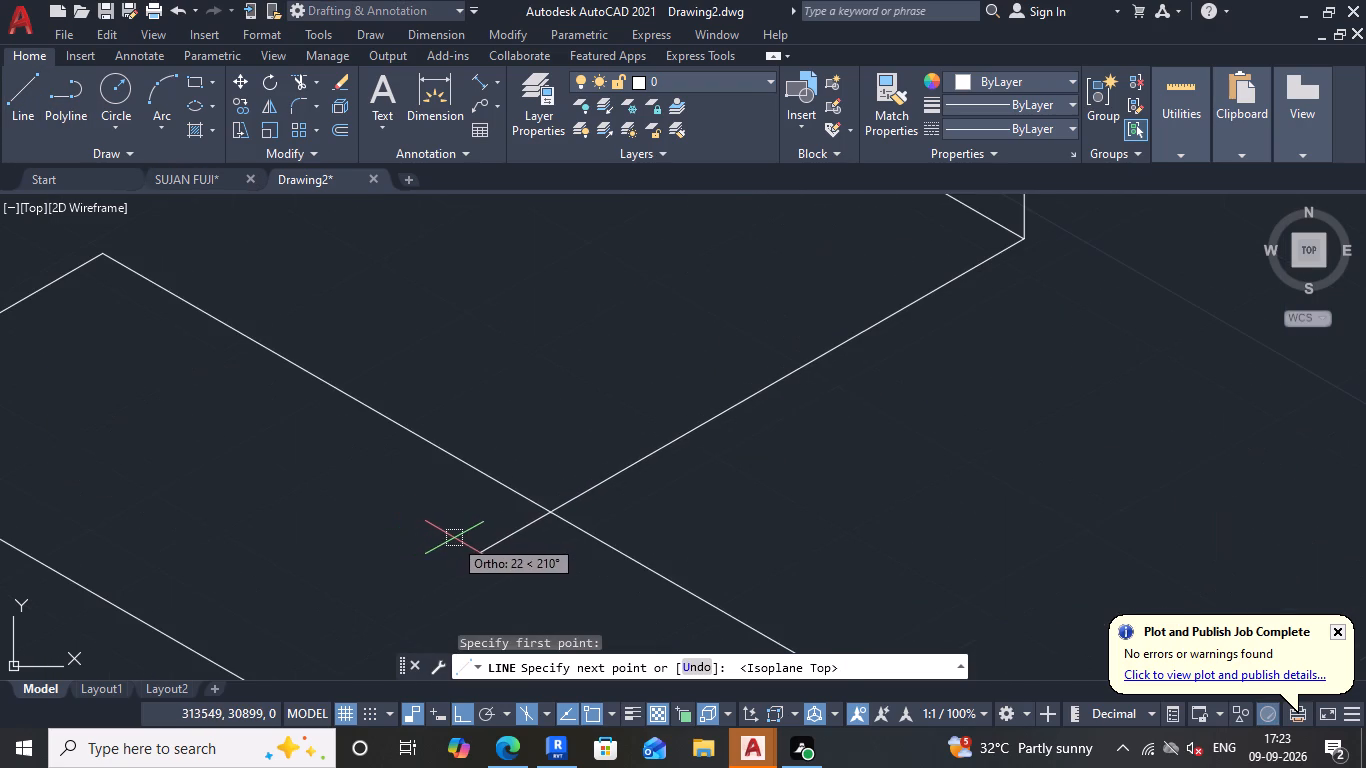
pyautogui.click(456, 537)
pyautogui.press('Escape')
pyautogui.scroll(-2, 622, 504)
pyautogui.moveTo(642, 452); pyautogui.dragTo(658, 468, button='middle')
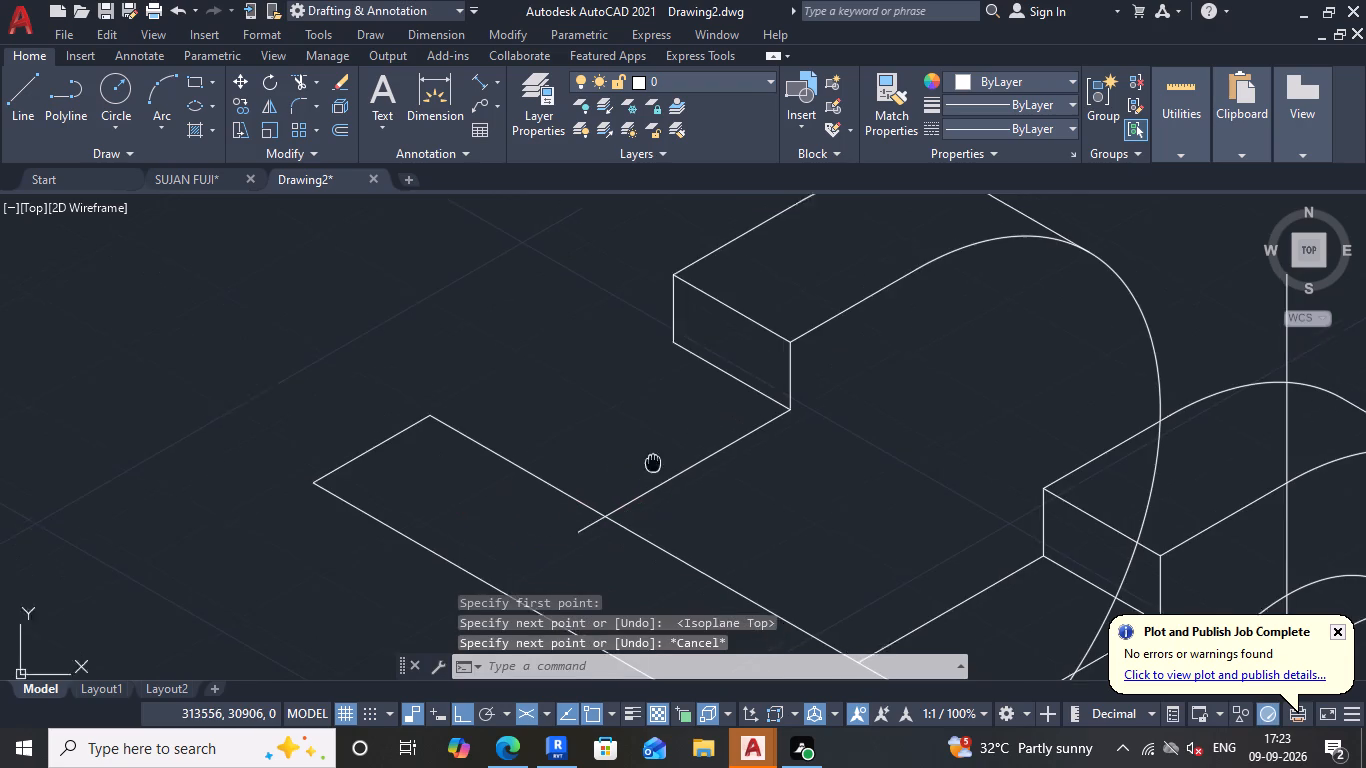
pyautogui.moveTo(658, 468); pyautogui.dragTo(707, 524, button='middle')
pyautogui.press('space')
pyautogui.click(731, 409)
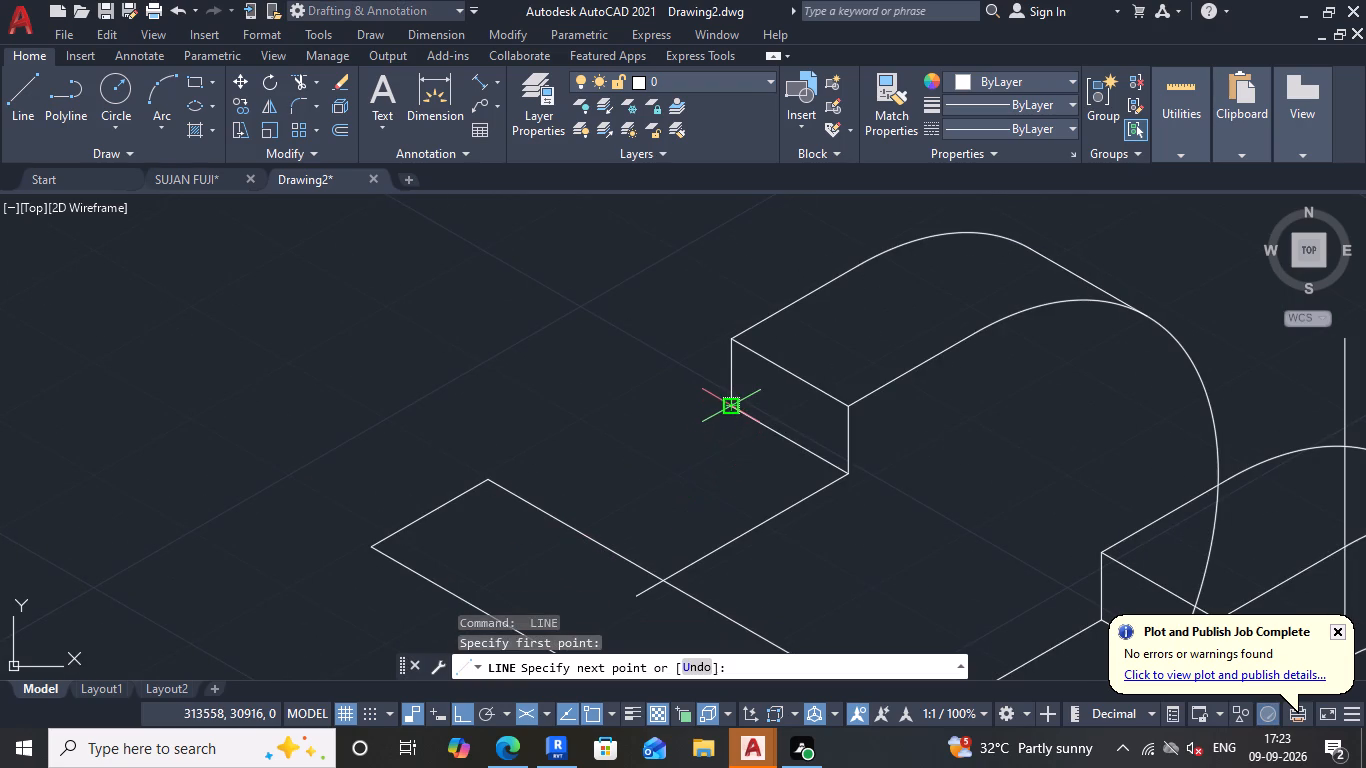
pyautogui.click(502, 520)
pyautogui.press('Escape')
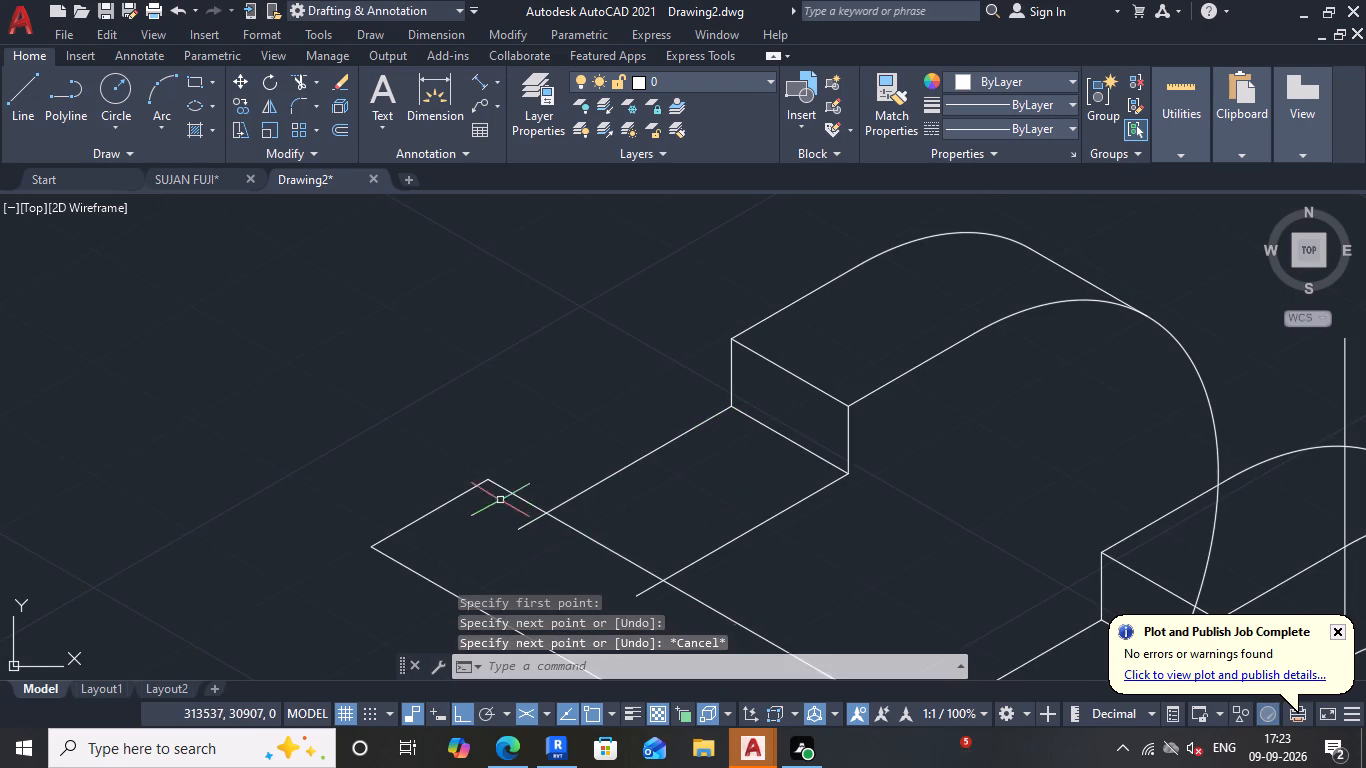
# Trim the two copied notch lines where they overshoot the top strip's rear edge.
pyautogui.click(297, 78)
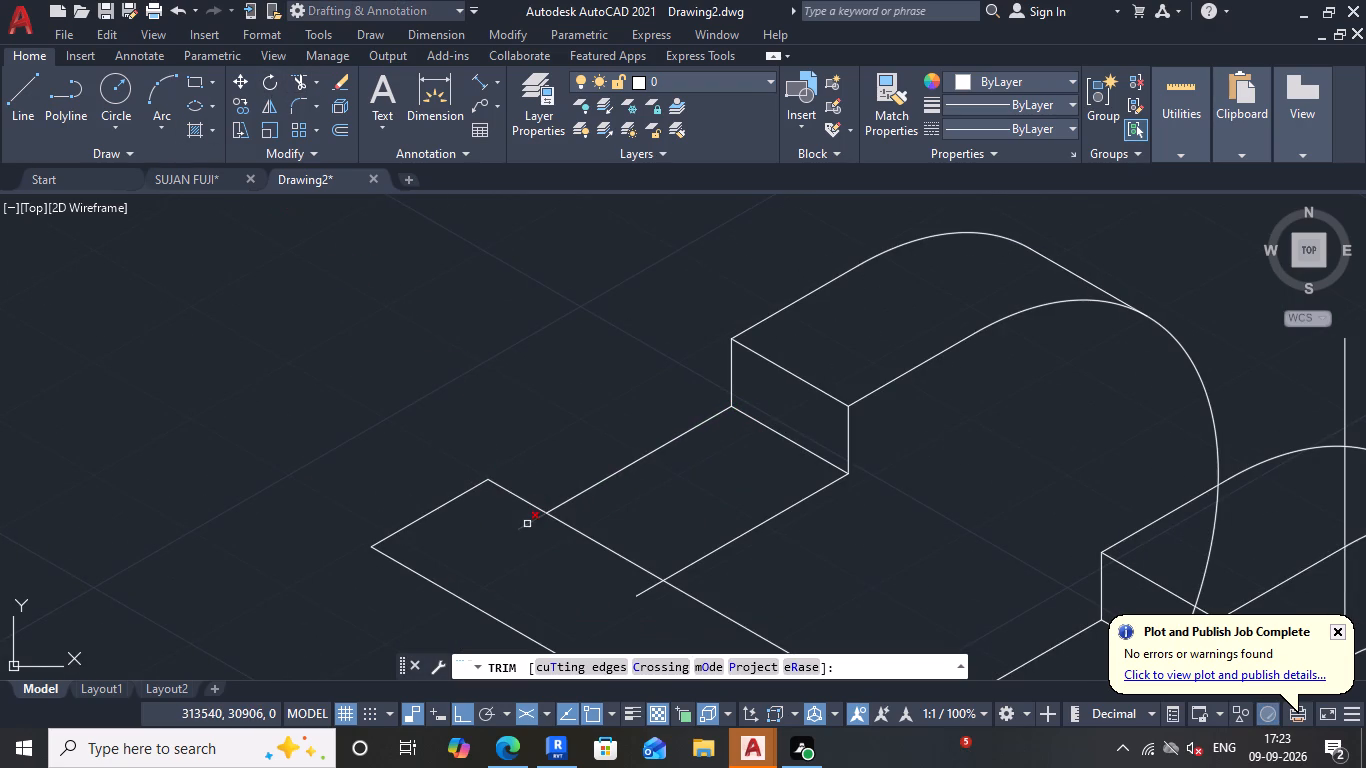
pyautogui.click(527, 524)
pyautogui.moveTo(642, 564); pyautogui.dragTo(603, 409, button='middle')
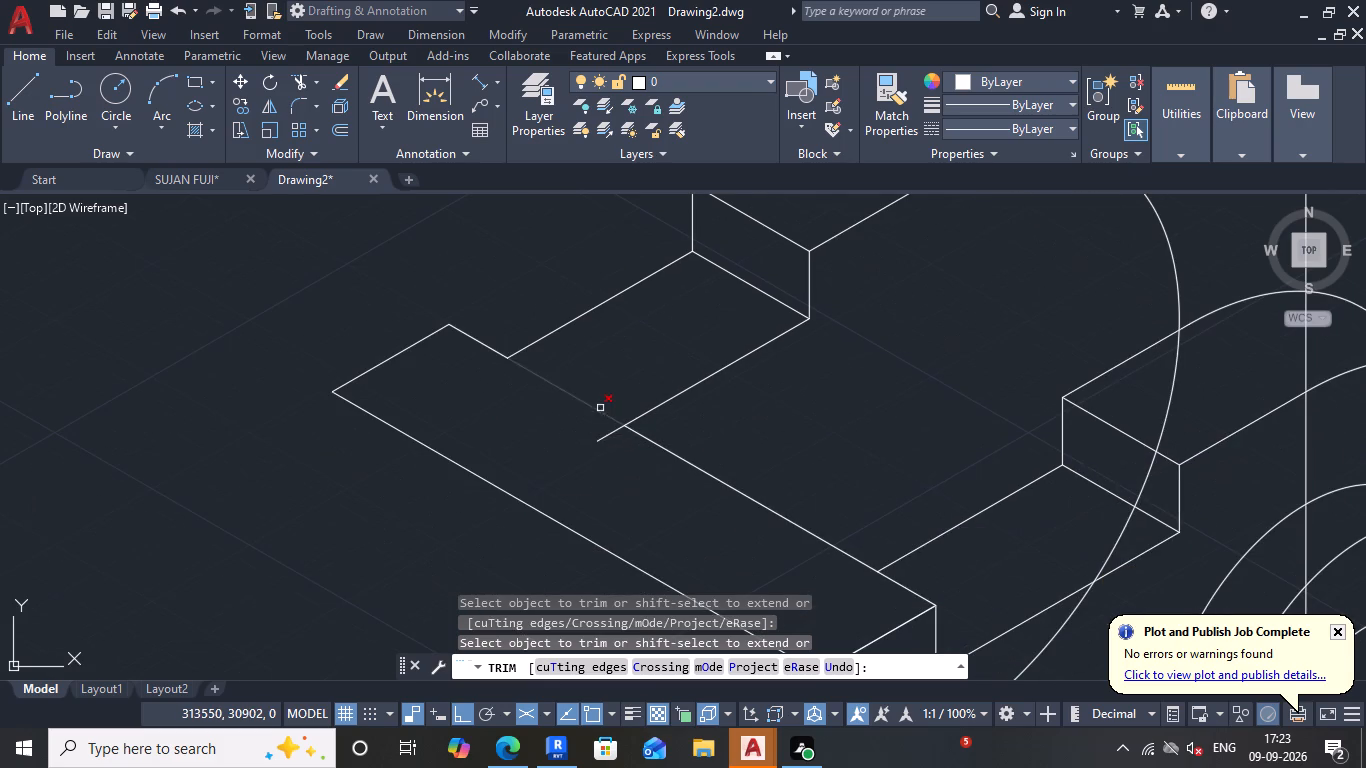
pyautogui.click(606, 439)
pyautogui.scroll(-3, 605, 448)
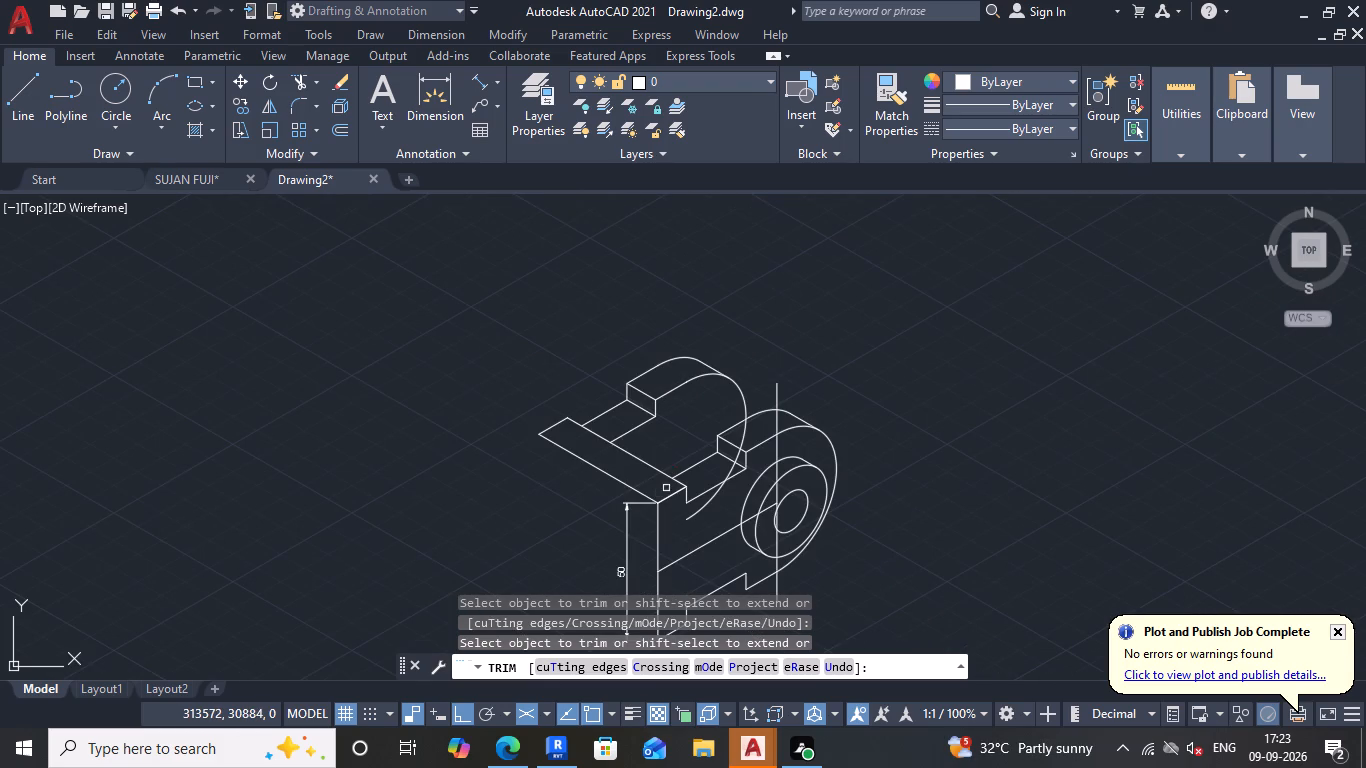
pyautogui.press('Escape')
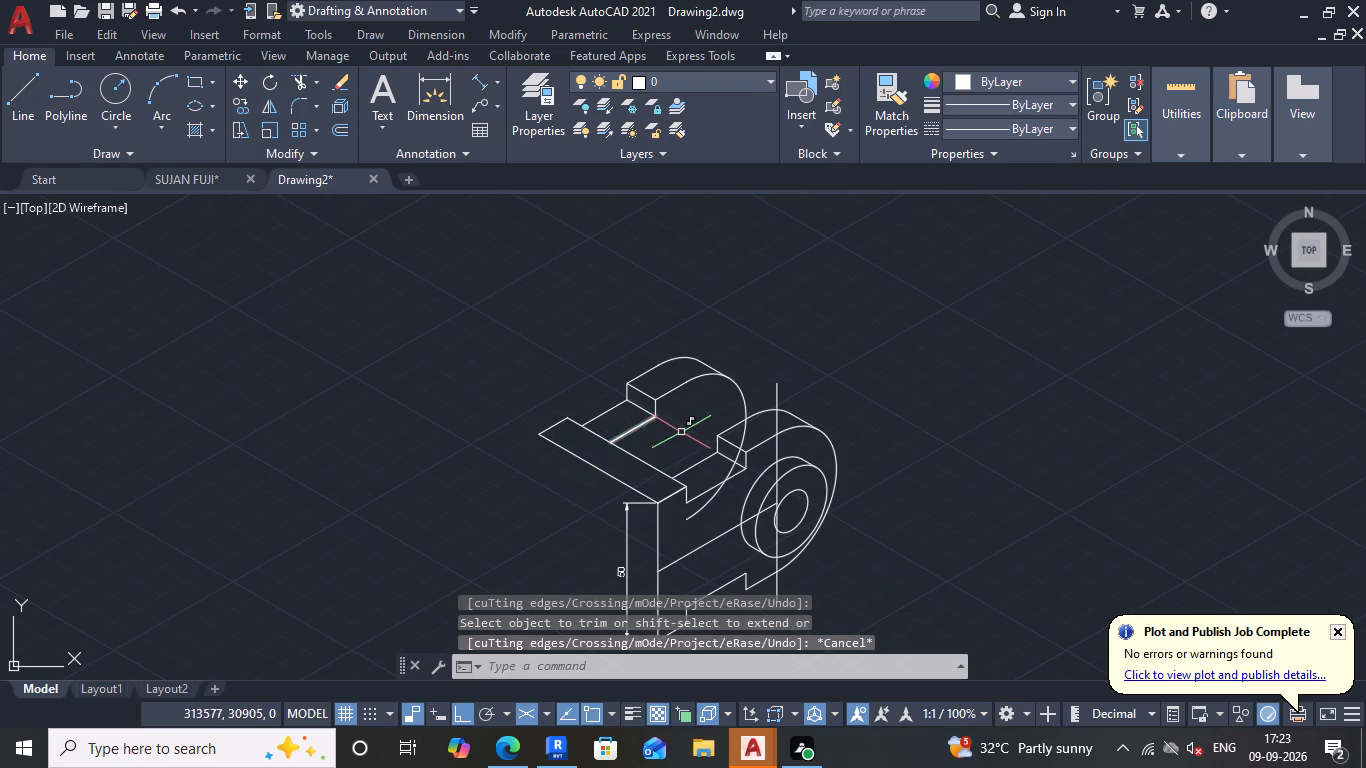
# Trim away the segments of the copied end's front arc that run behind and across the original rounded end and notch.
pyautogui.scroll(1, 828, 427)
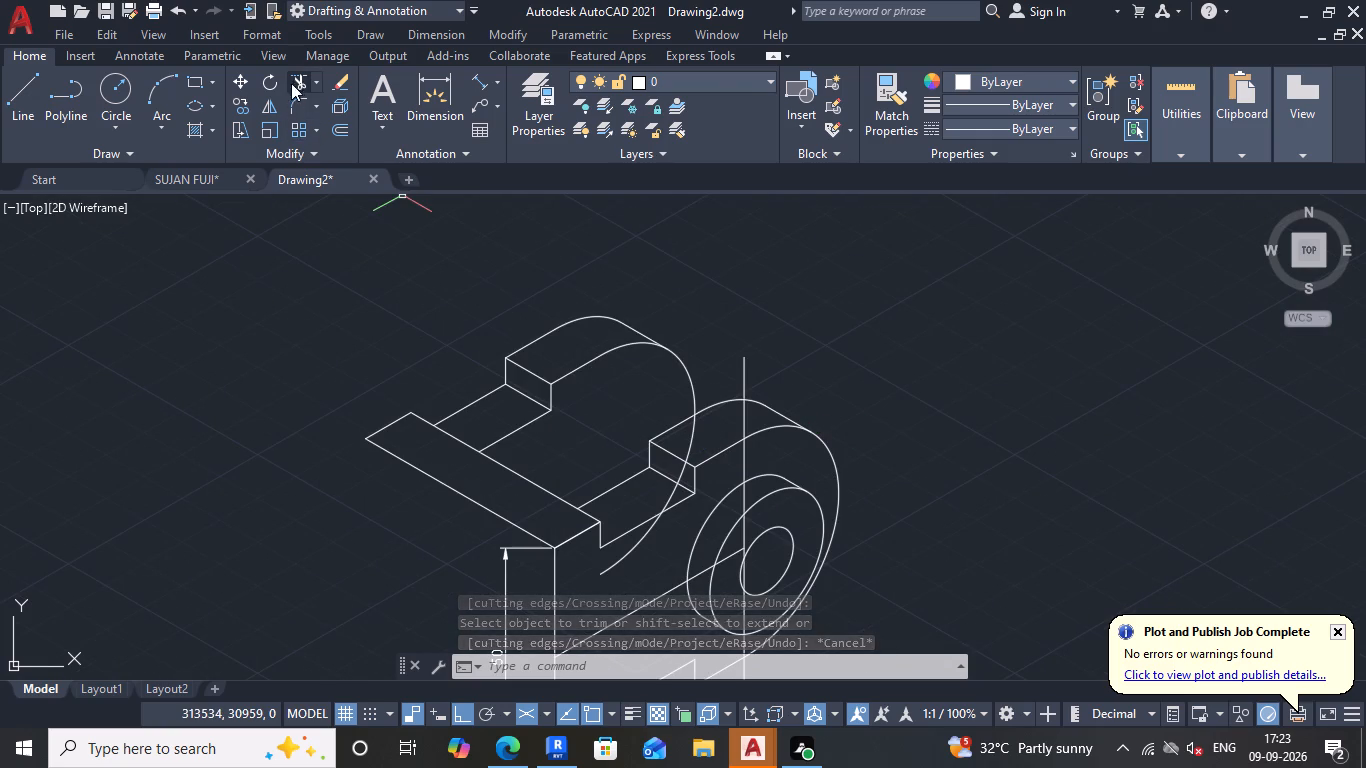
pyautogui.click(292, 87)
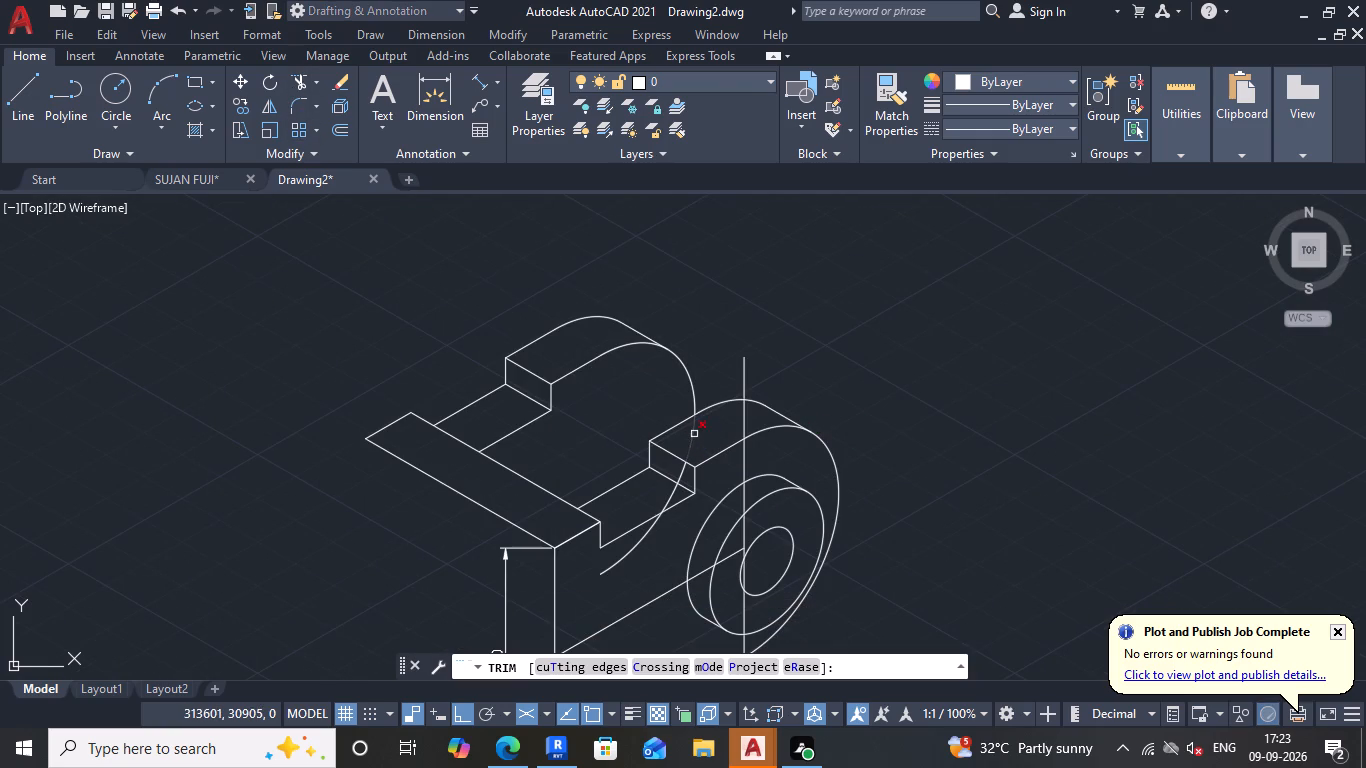
pyautogui.click(694, 434)
pyautogui.click(678, 475)
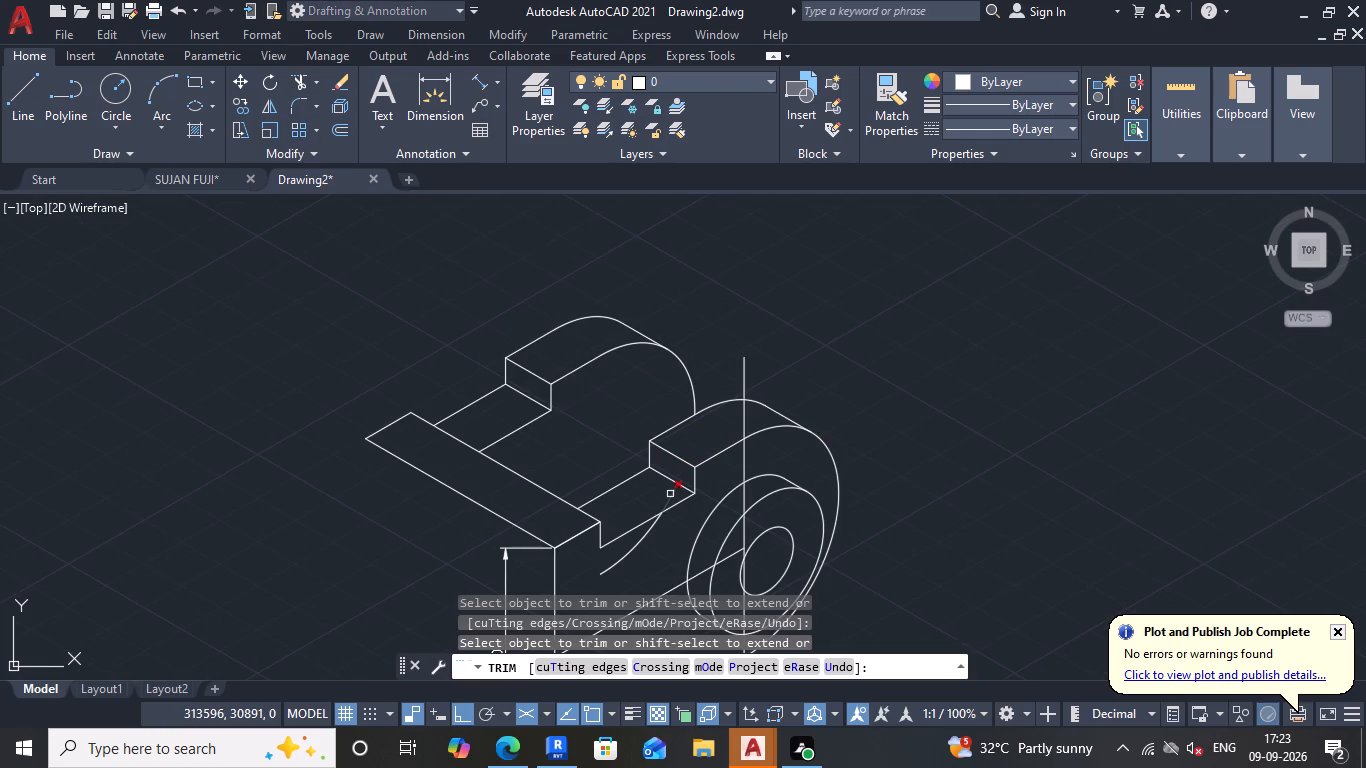
pyautogui.click(670, 495)
pyautogui.click(649, 535)
pyautogui.scroll(-2, 664, 520)
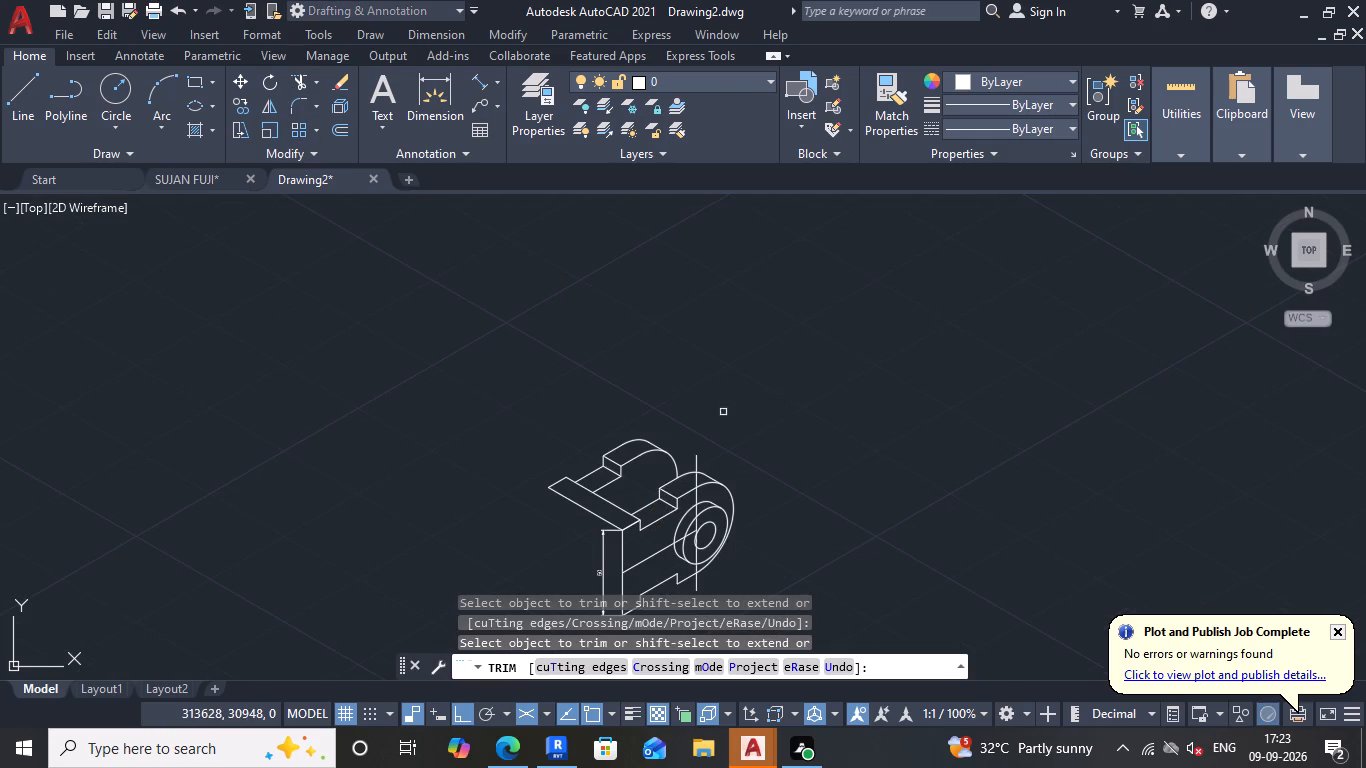
# Draw an isocircle of radius 7 mm in the right isoplane at the centre of the copied end's front arc.
pyautogui.scroll(1, 753, 440)
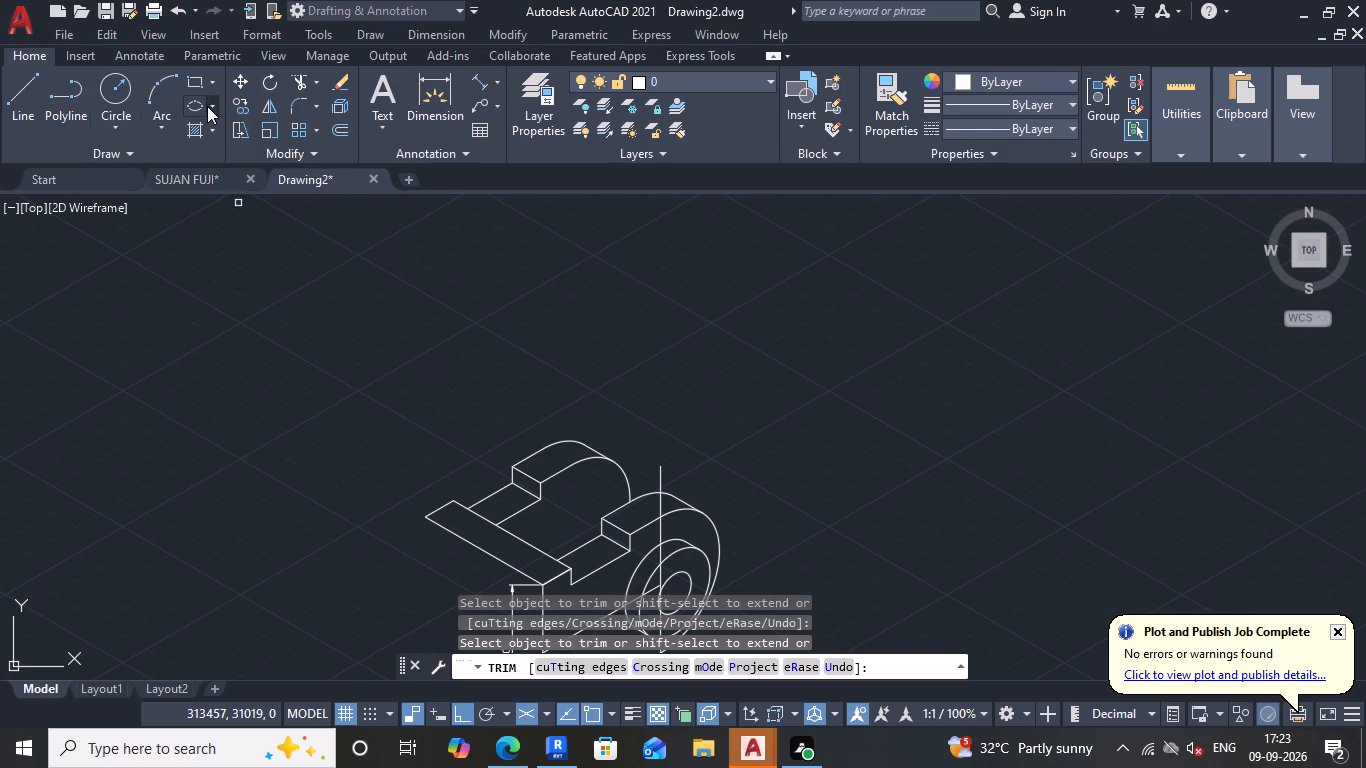
pyautogui.click(207, 106)
pyautogui.click(257, 186)
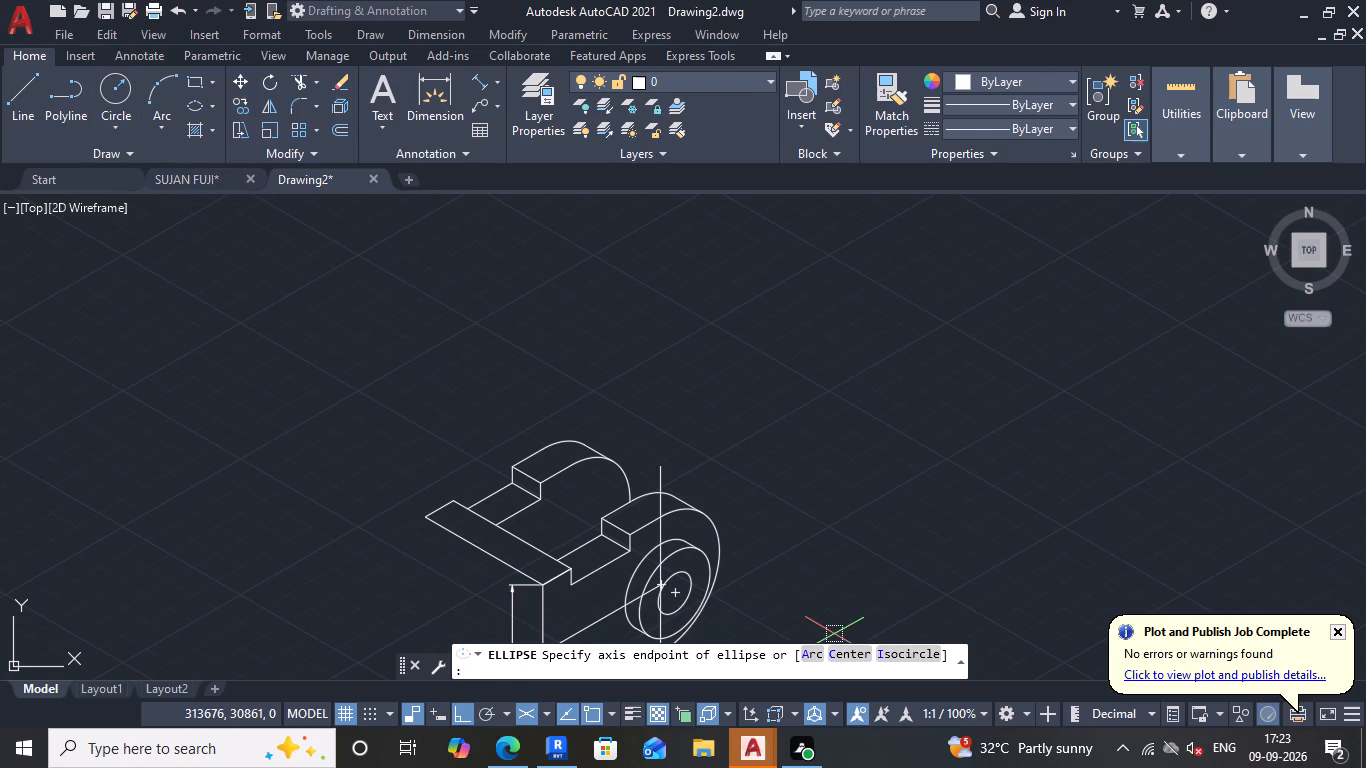
pyautogui.click(917, 658)
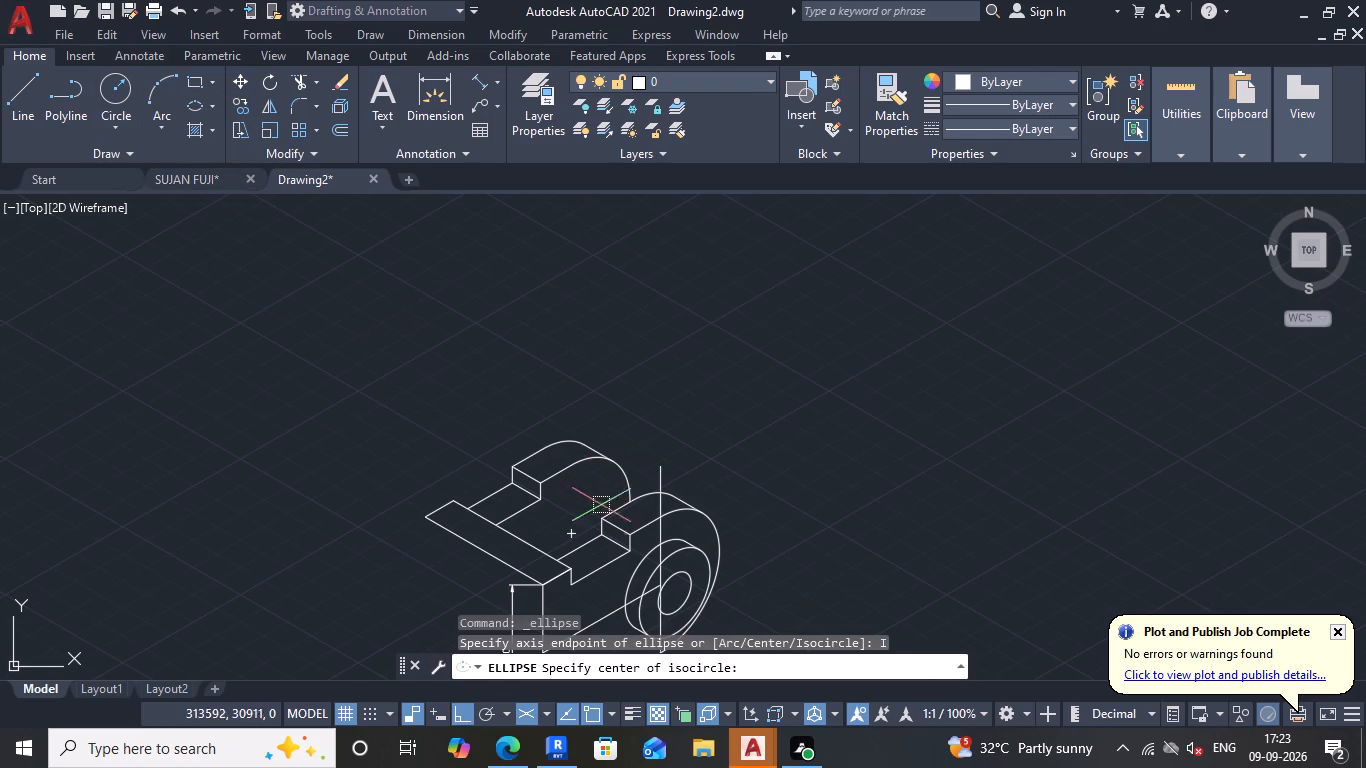
pyautogui.click(573, 532)
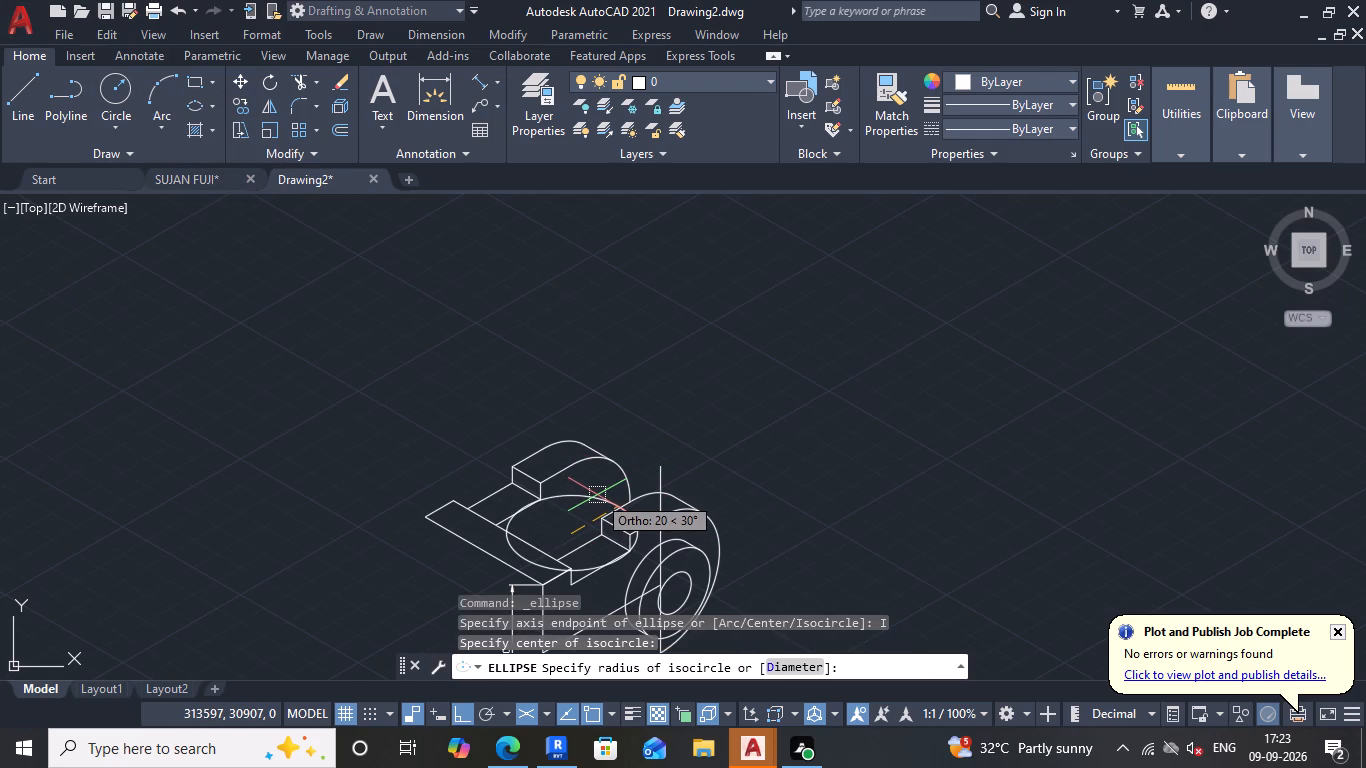
pyautogui.press('F5')
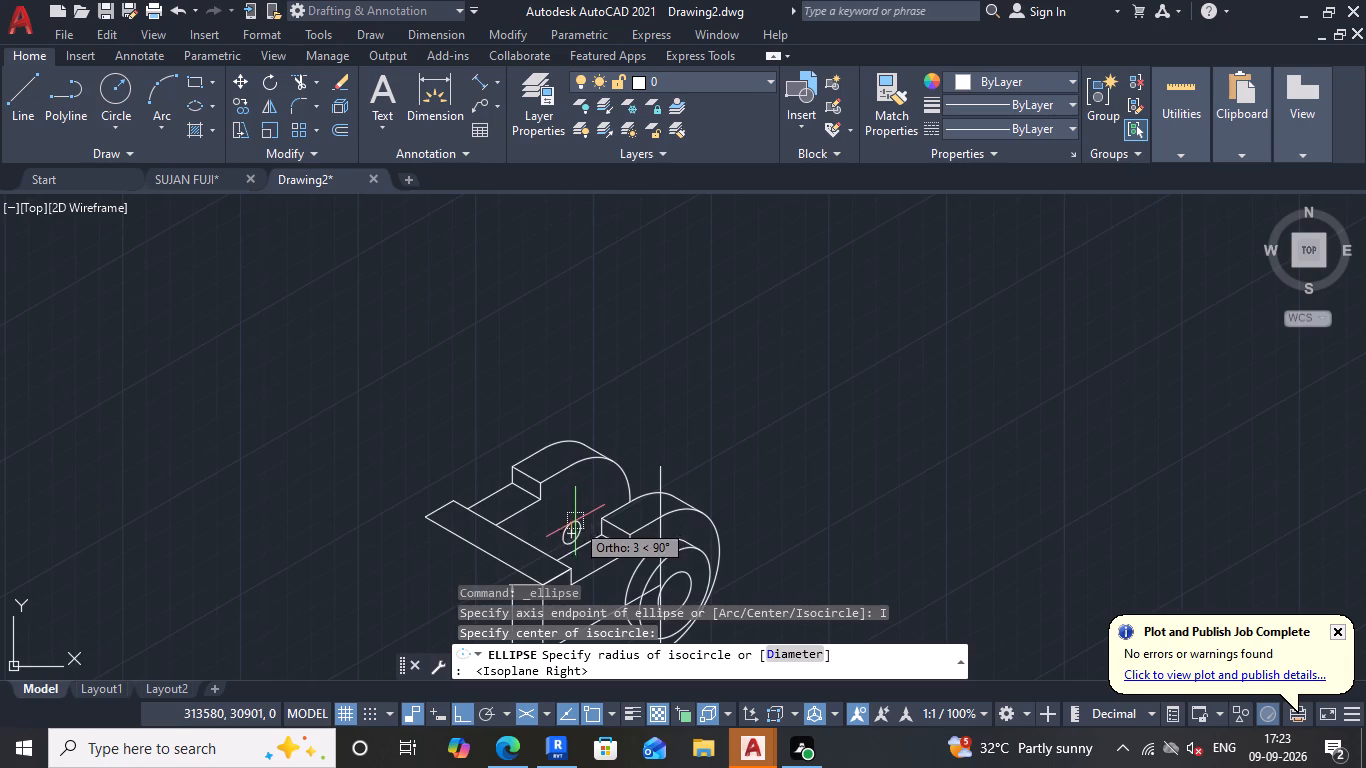
pyautogui.scroll(2, 575, 520)
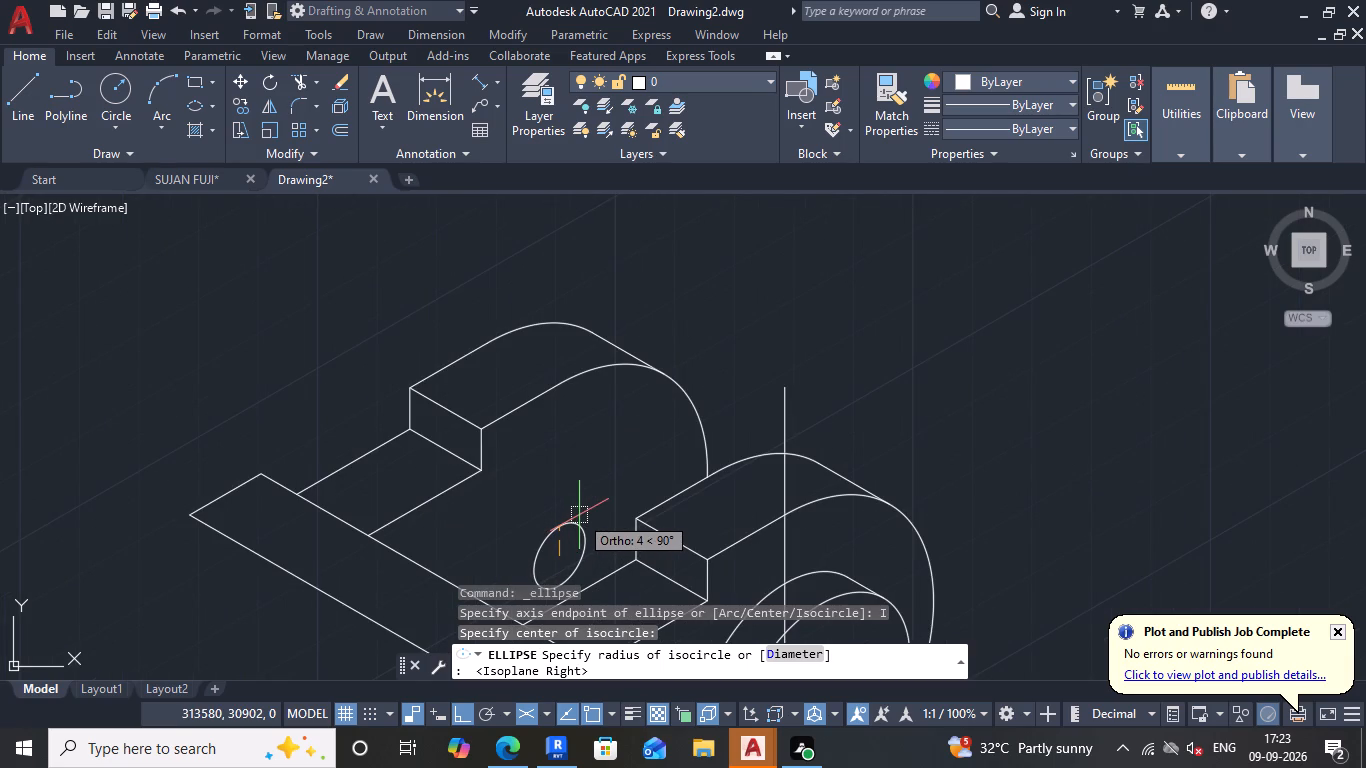
pyautogui.press('7')
pyautogui.press('Return')
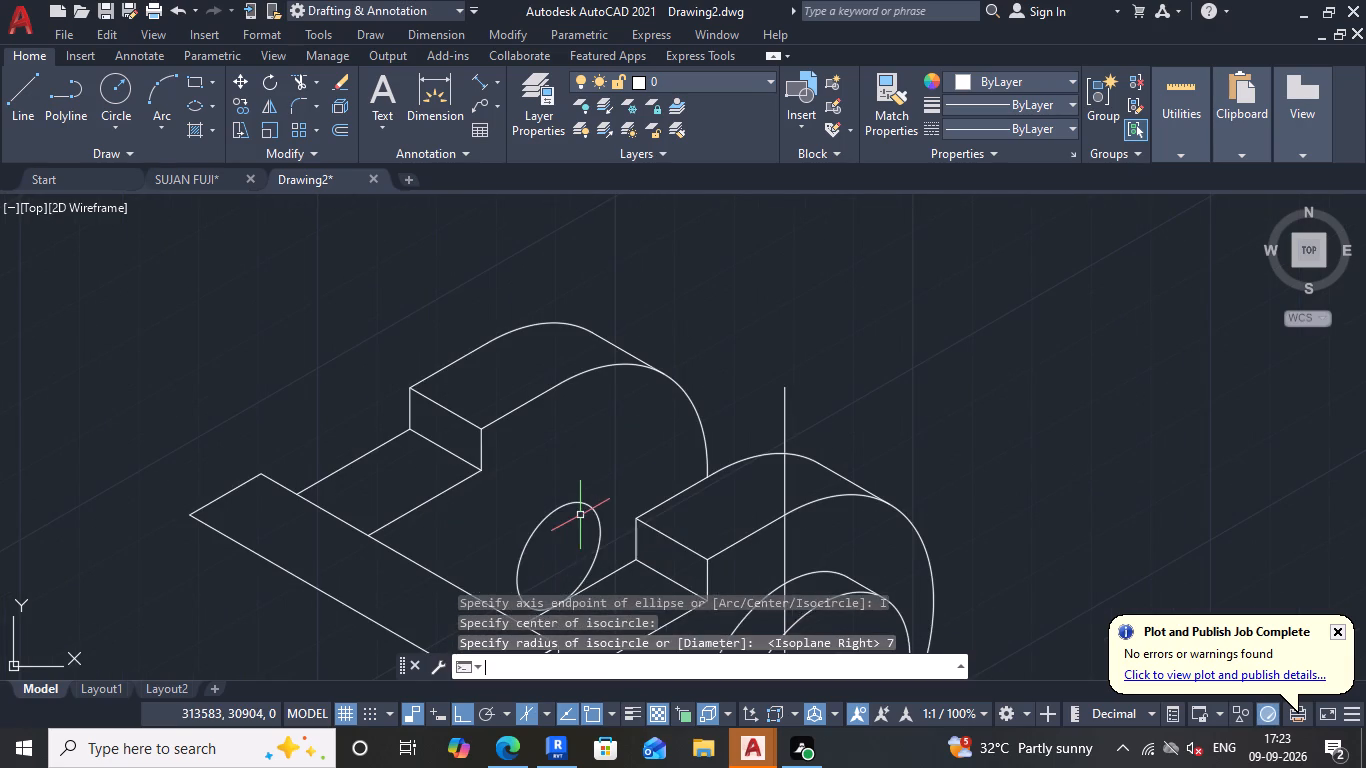
# Inspect where the new hole meets the original notch's rear edge and check the overall part.
pyautogui.scroll(-2, 581, 511)
pyautogui.scroll(7, 593, 537)
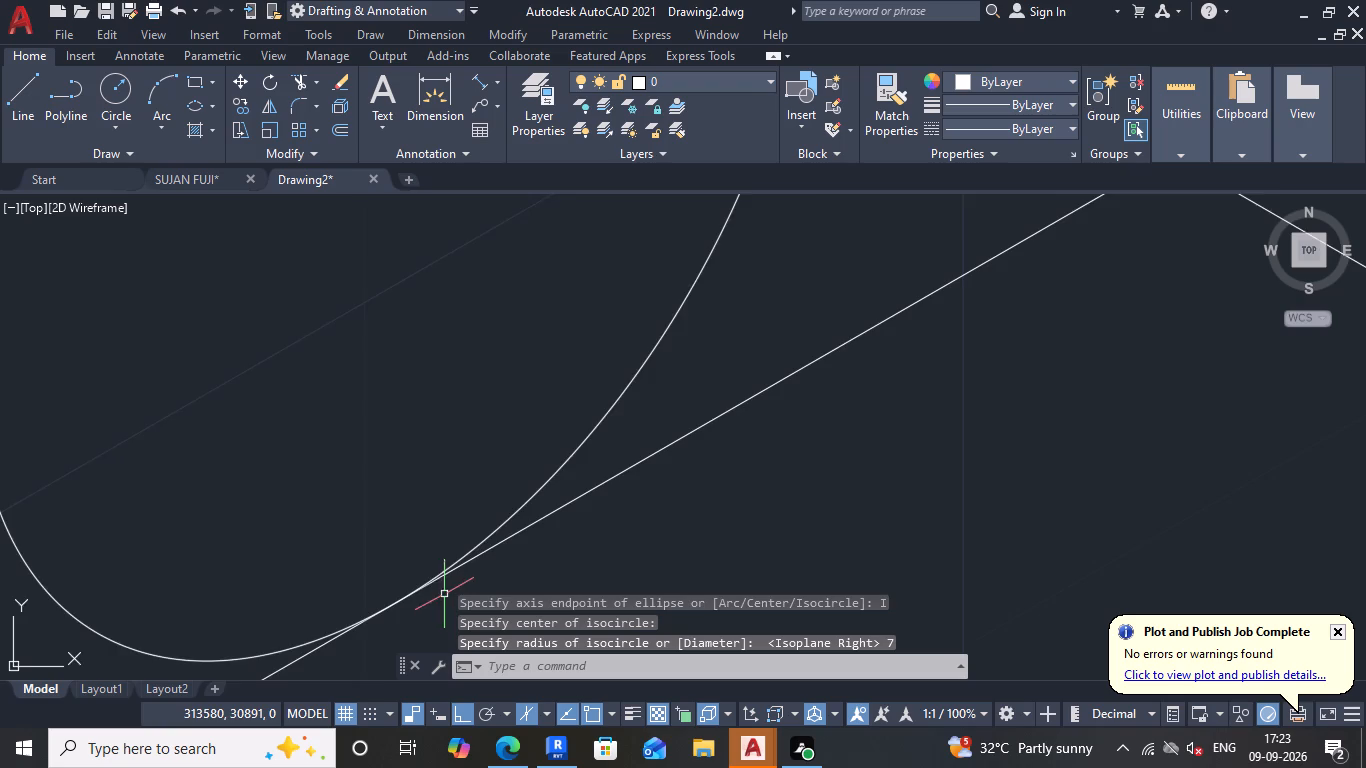
pyautogui.scroll(3, 437, 590)
pyautogui.scroll(-3, 434, 587)
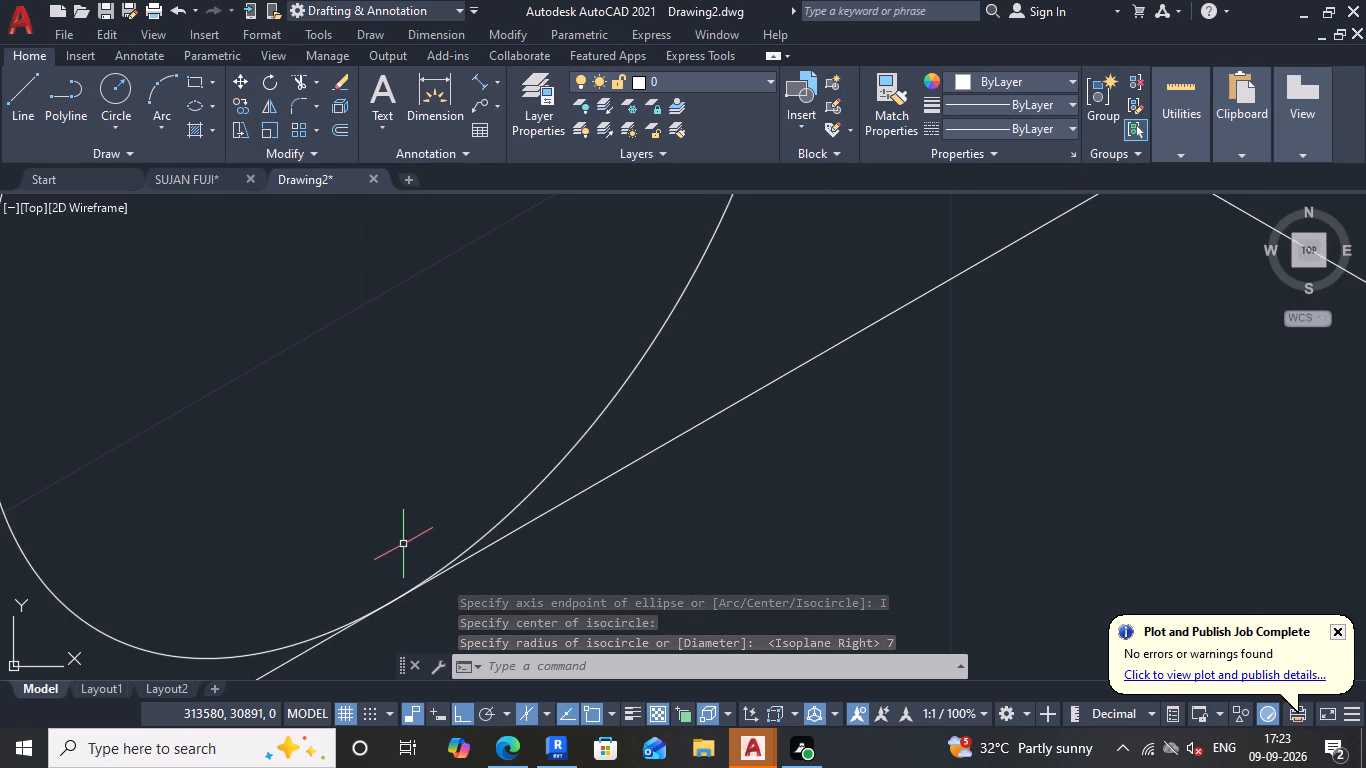
pyautogui.scroll(-4, 403, 542)
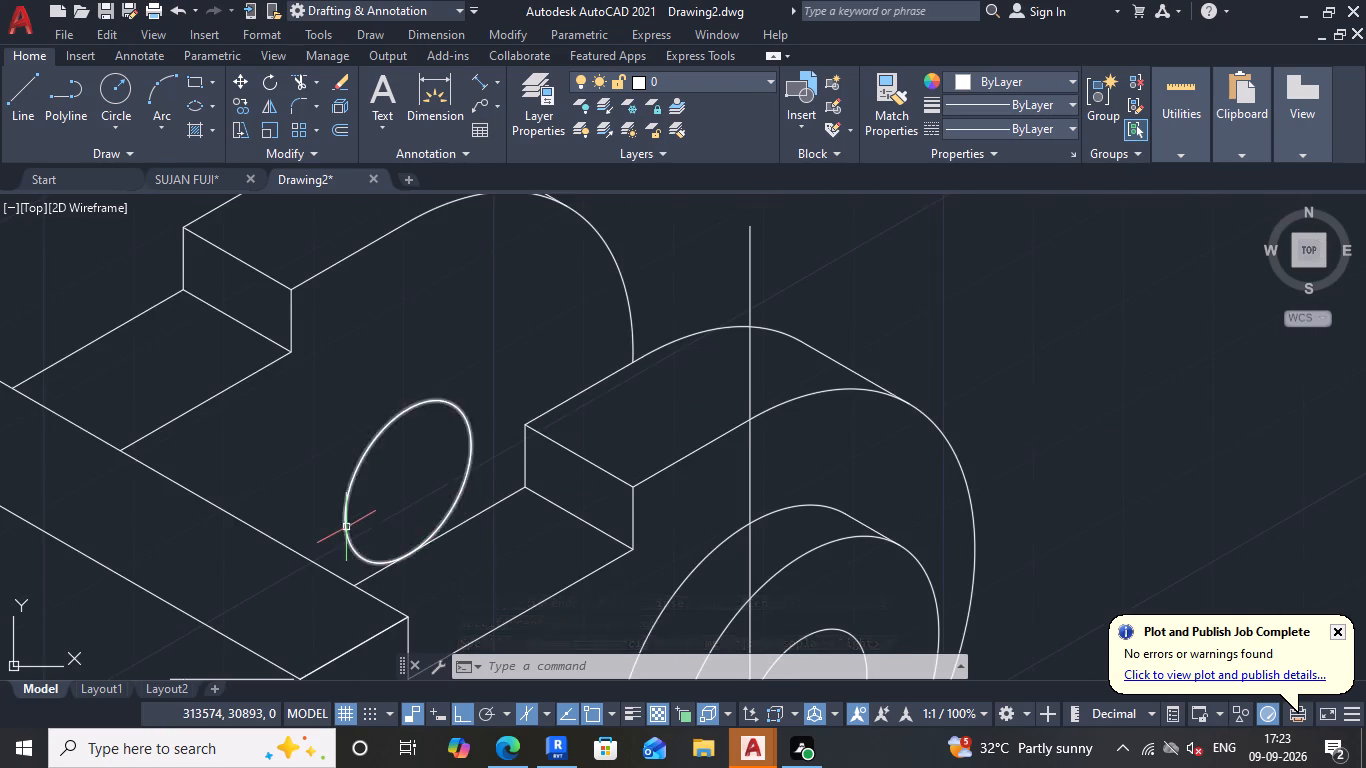
pyautogui.moveTo(346, 527); pyautogui.dragTo(483, 480, button='middle')
pyautogui.scroll(-2, 465, 464)
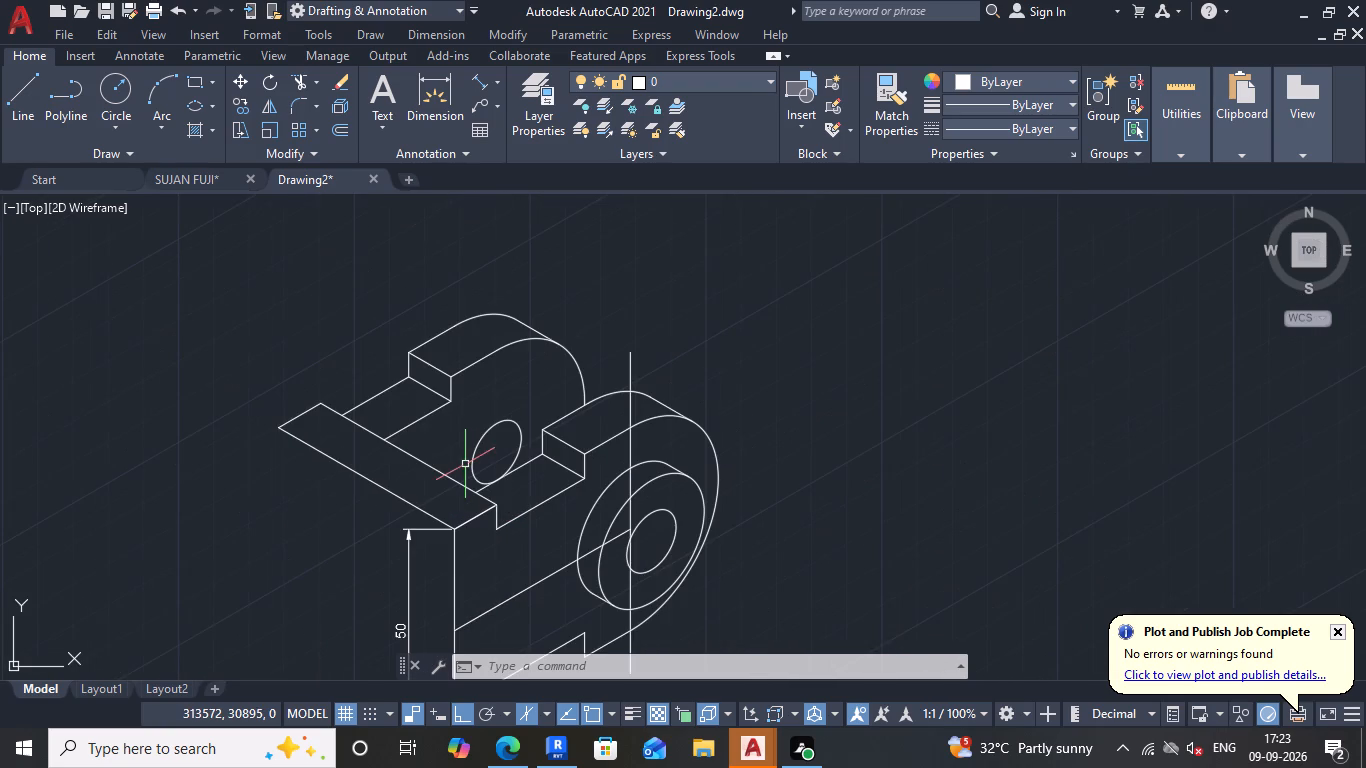
pyautogui.moveTo(468, 455); pyautogui.dragTo(598, 445, button='middle')
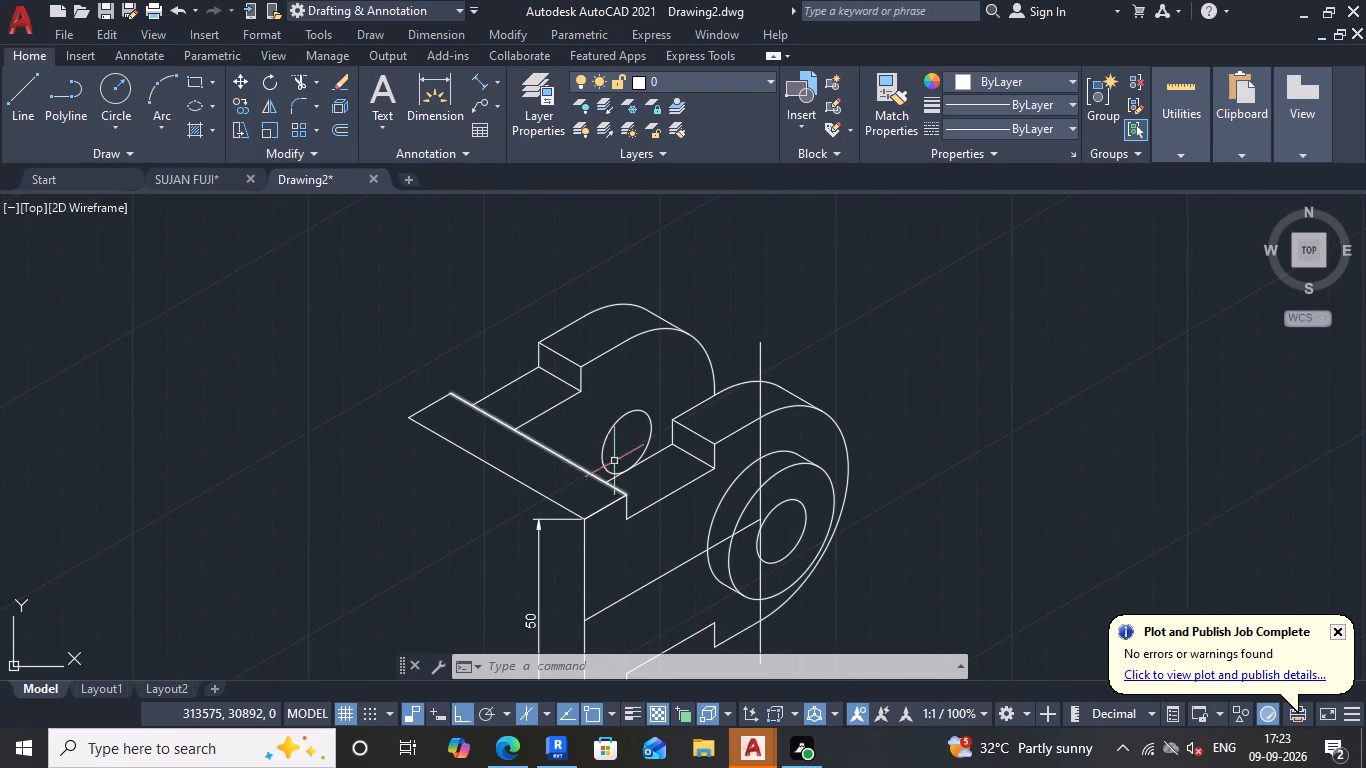
pyautogui.scroll(-1, 642, 415)
pyautogui.middleClick(647, 399)
pyautogui.middleClick(850, 305)
pyautogui.moveTo(404, 492); pyautogui.dragTo(520, 440, button='middle')
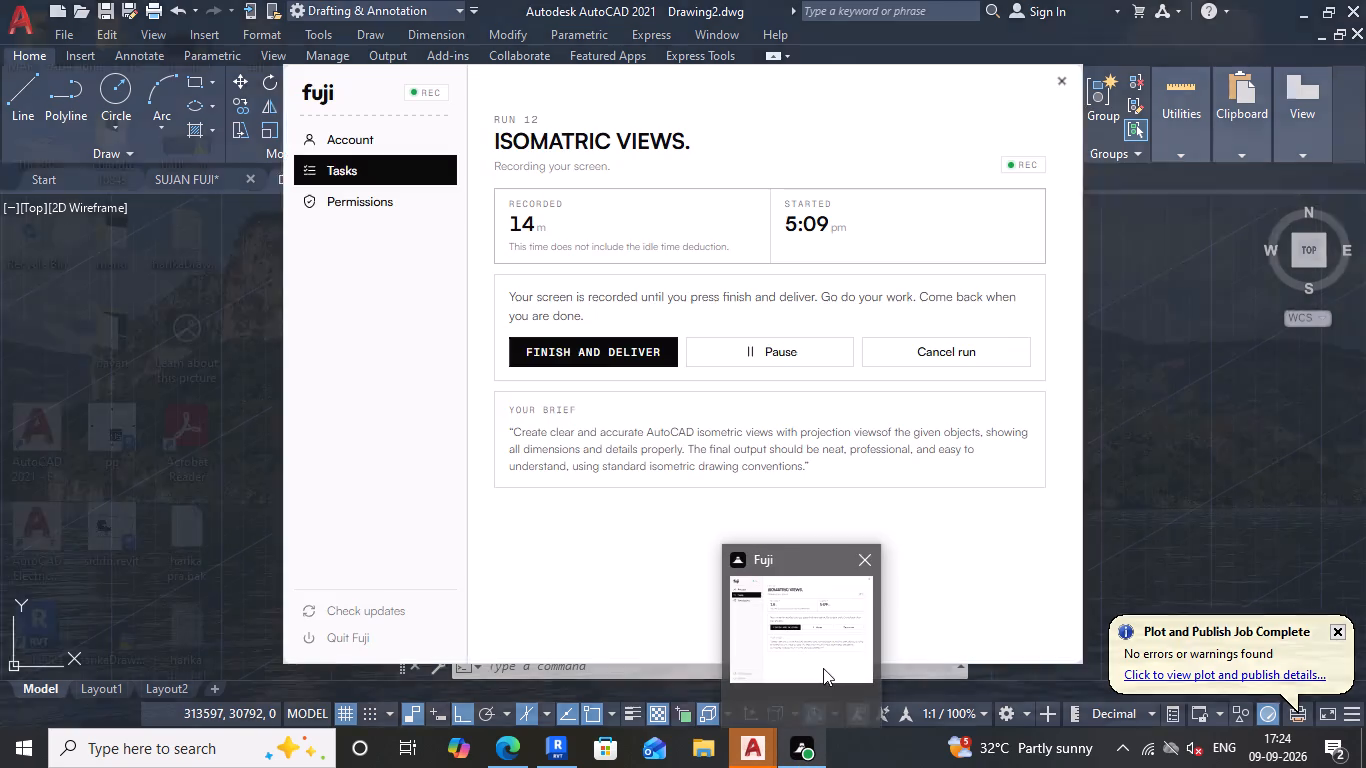
# Draw a line about 9 mm along 150° from the lower notch's bottom corner beside the rounded end, crossing the notch's upper edge.
pyautogui.scroll(2, 838, 442)
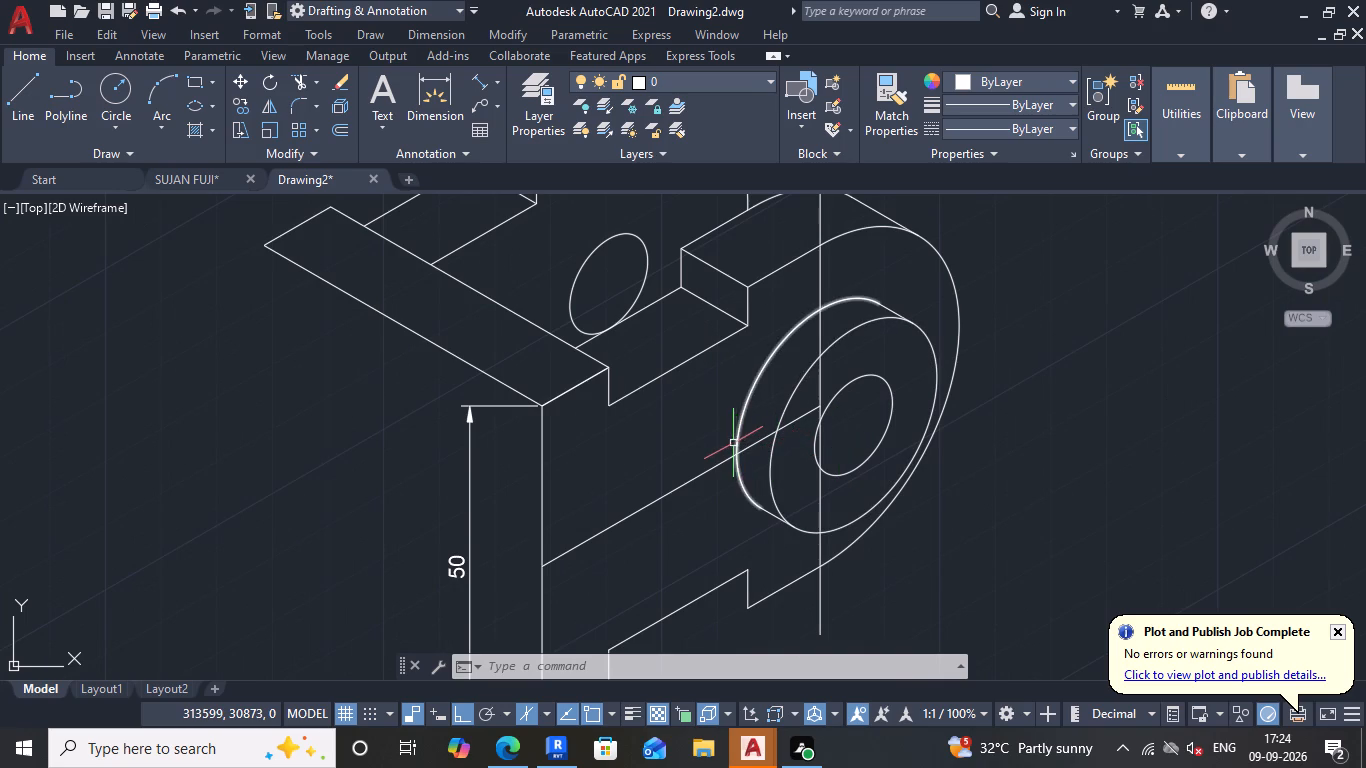
pyautogui.moveTo(709, 462); pyautogui.dragTo(755, 408, button='middle')
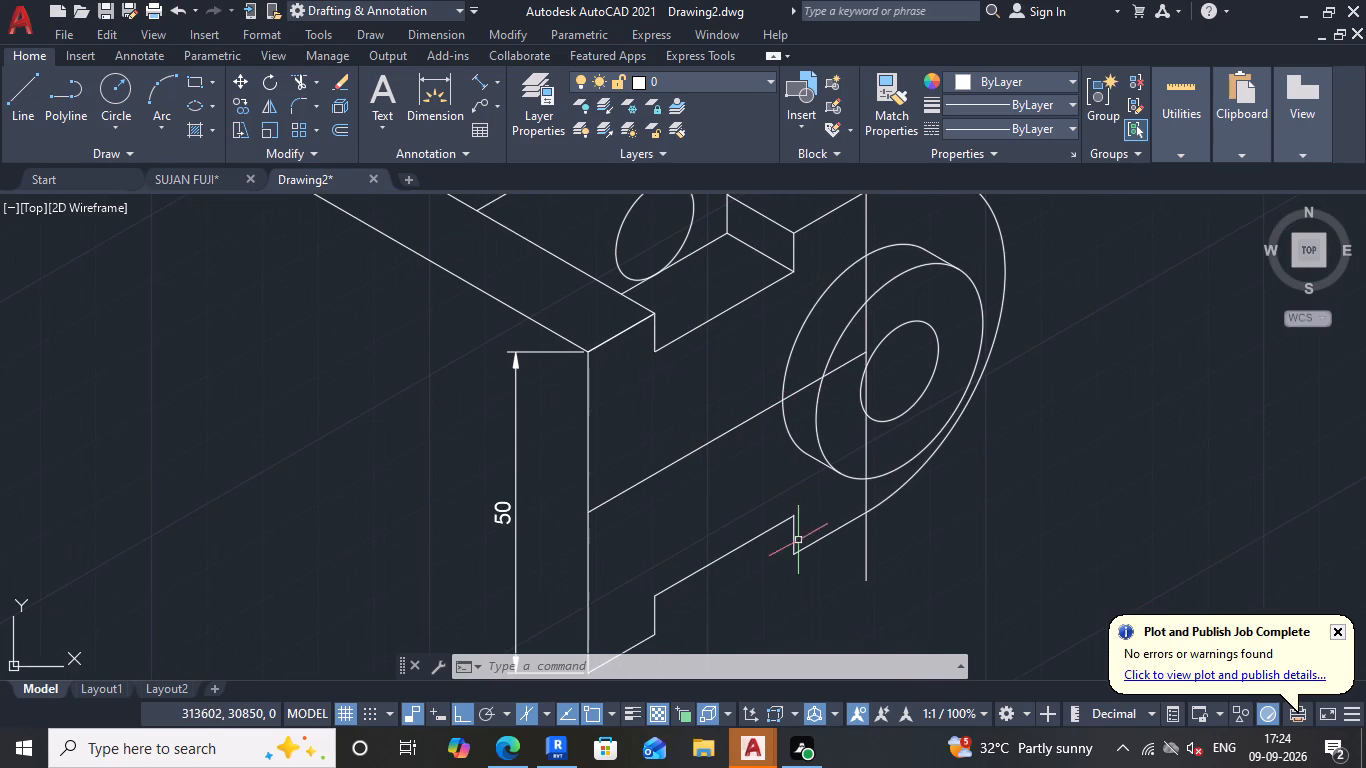
pyautogui.click(9, 115)
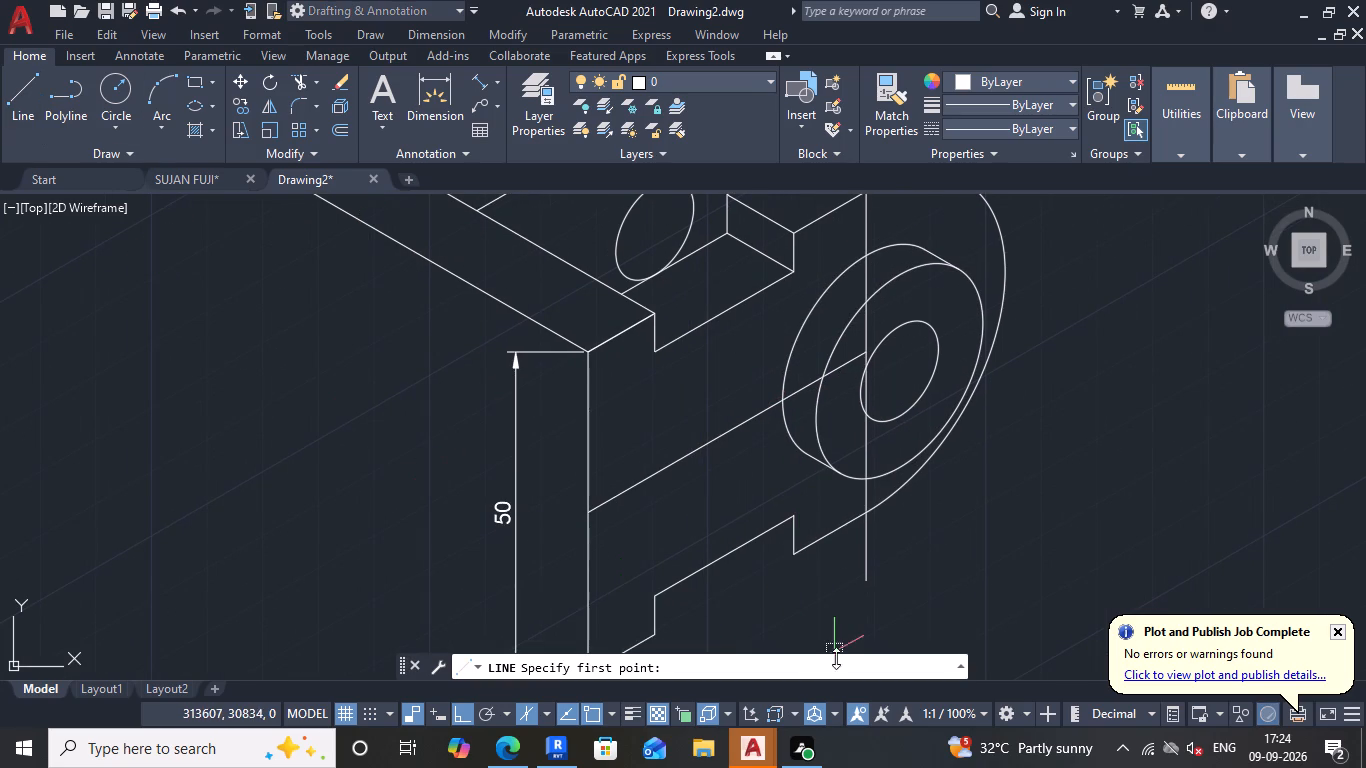
pyautogui.click(791, 558)
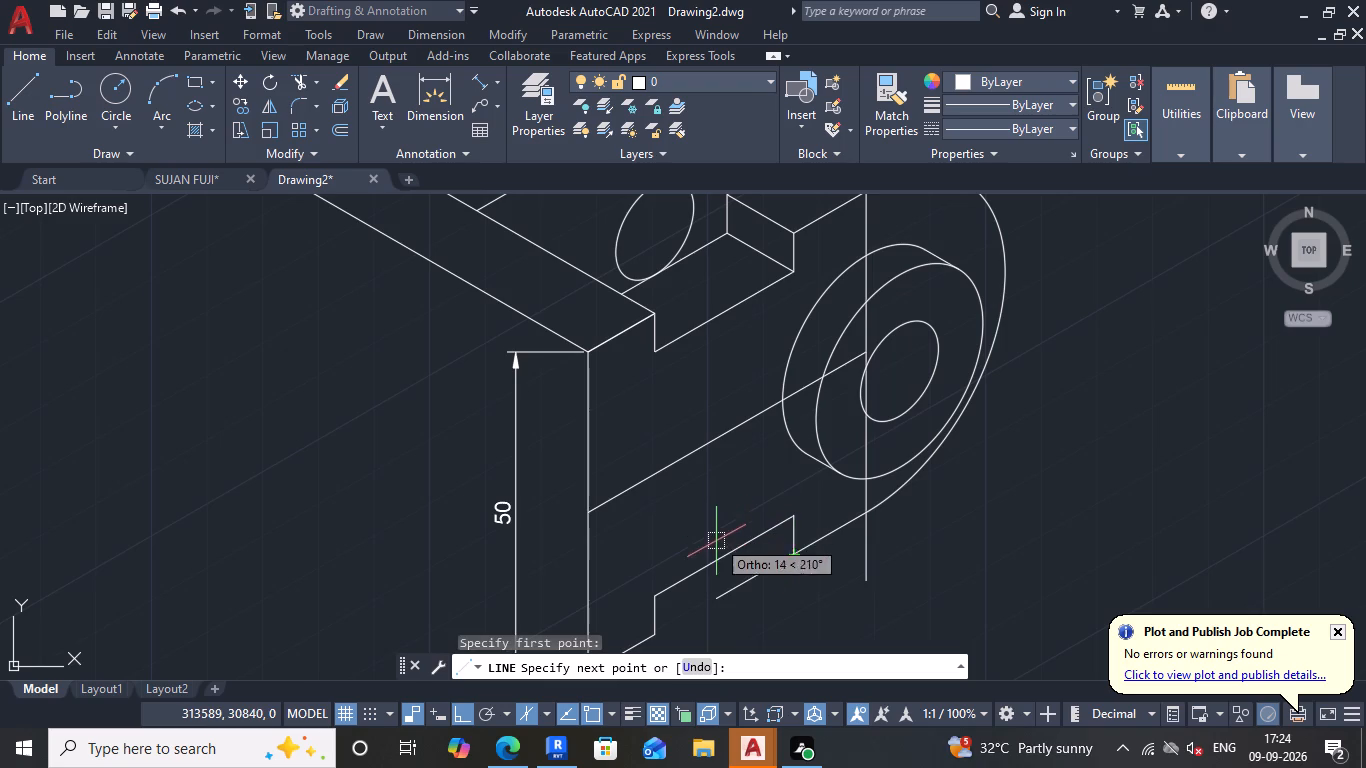
pyautogui.press('F5')
pyautogui.scroll(3, 741, 538)
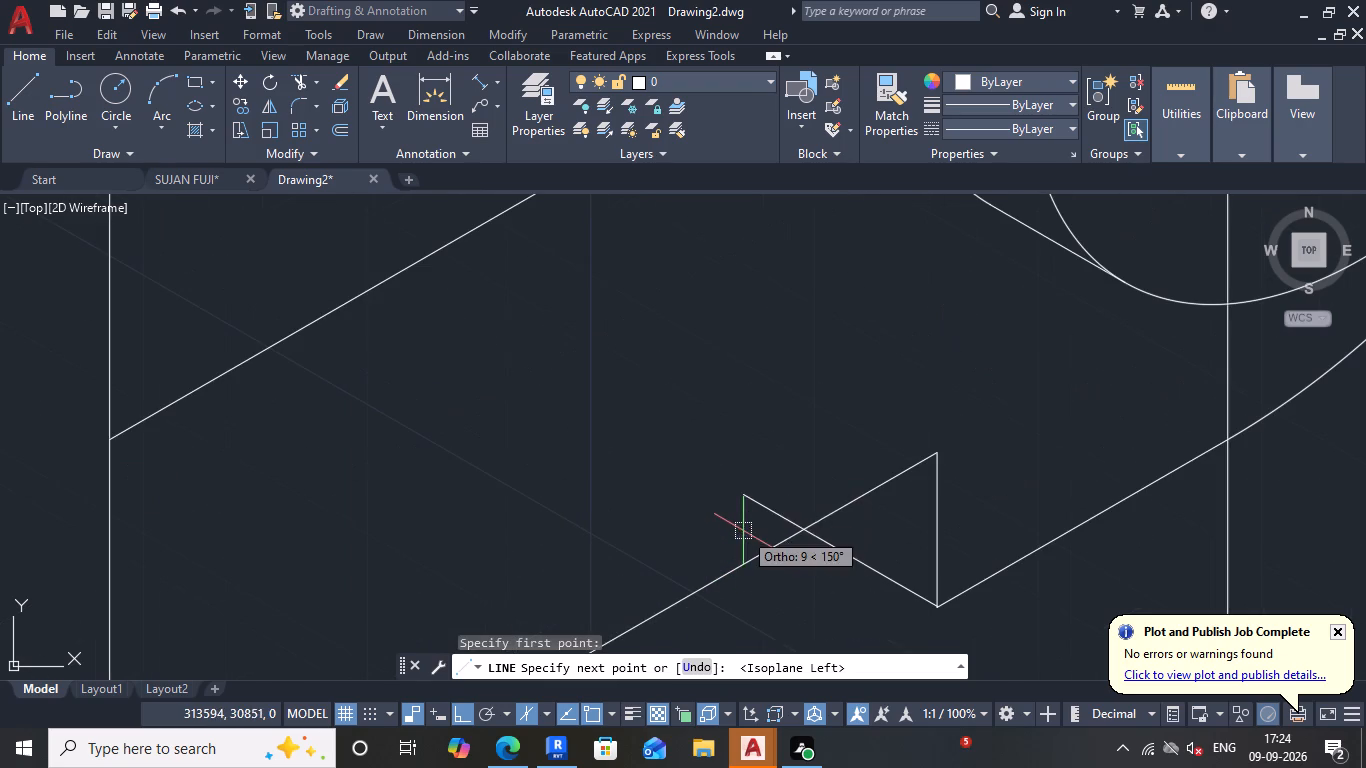
pyautogui.click(740, 499)
pyautogui.press('Escape')
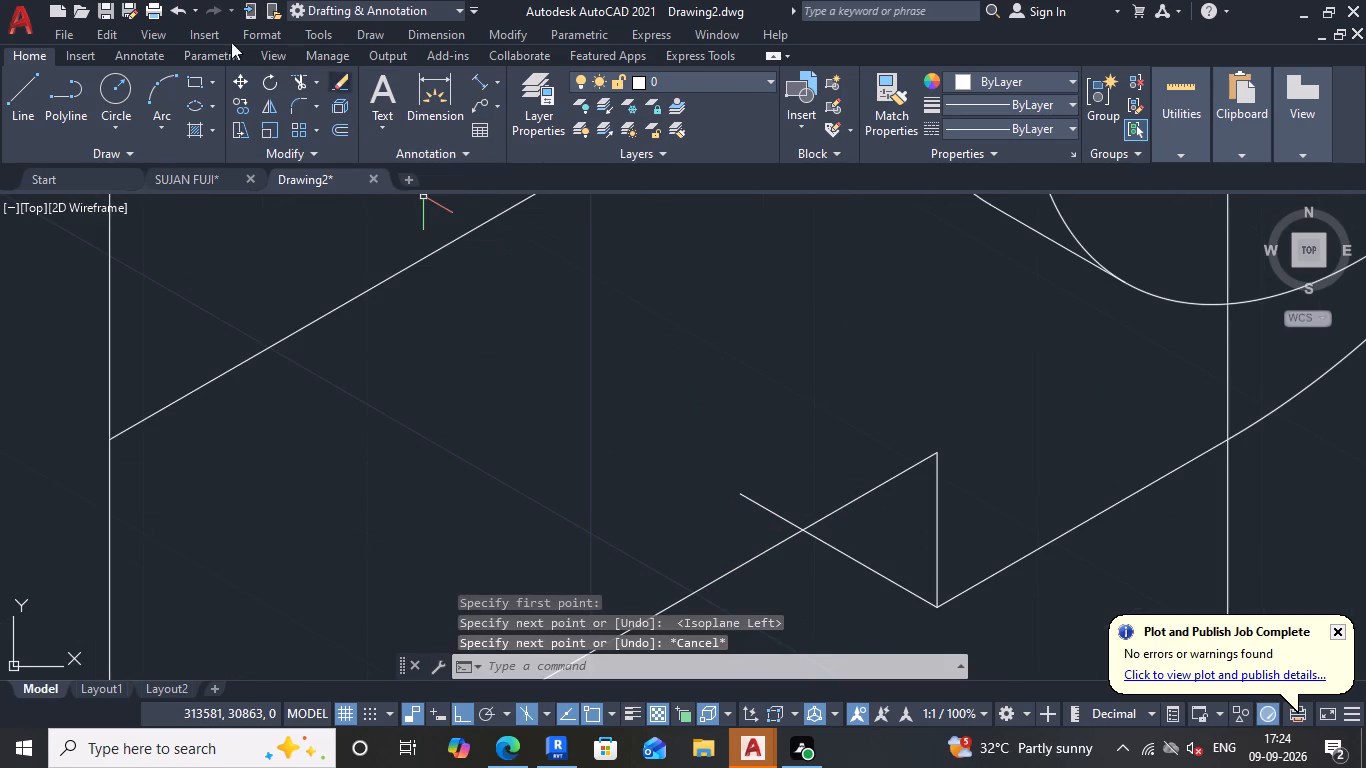
# Trim the new line's overshoot past the lower notch's upper edge.
pyautogui.click(301, 84)
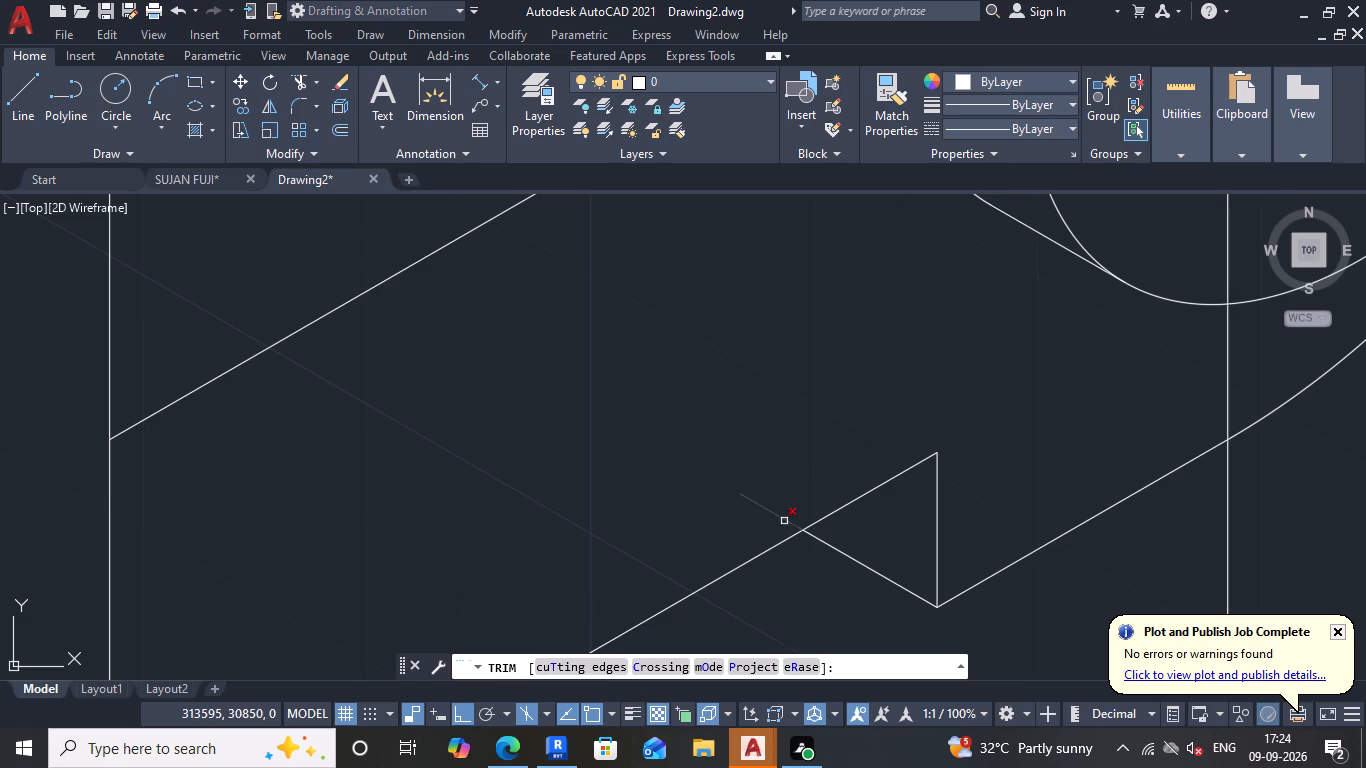
pyautogui.click(784, 521)
pyautogui.scroll(-4, 789, 493)
pyautogui.press('Escape')
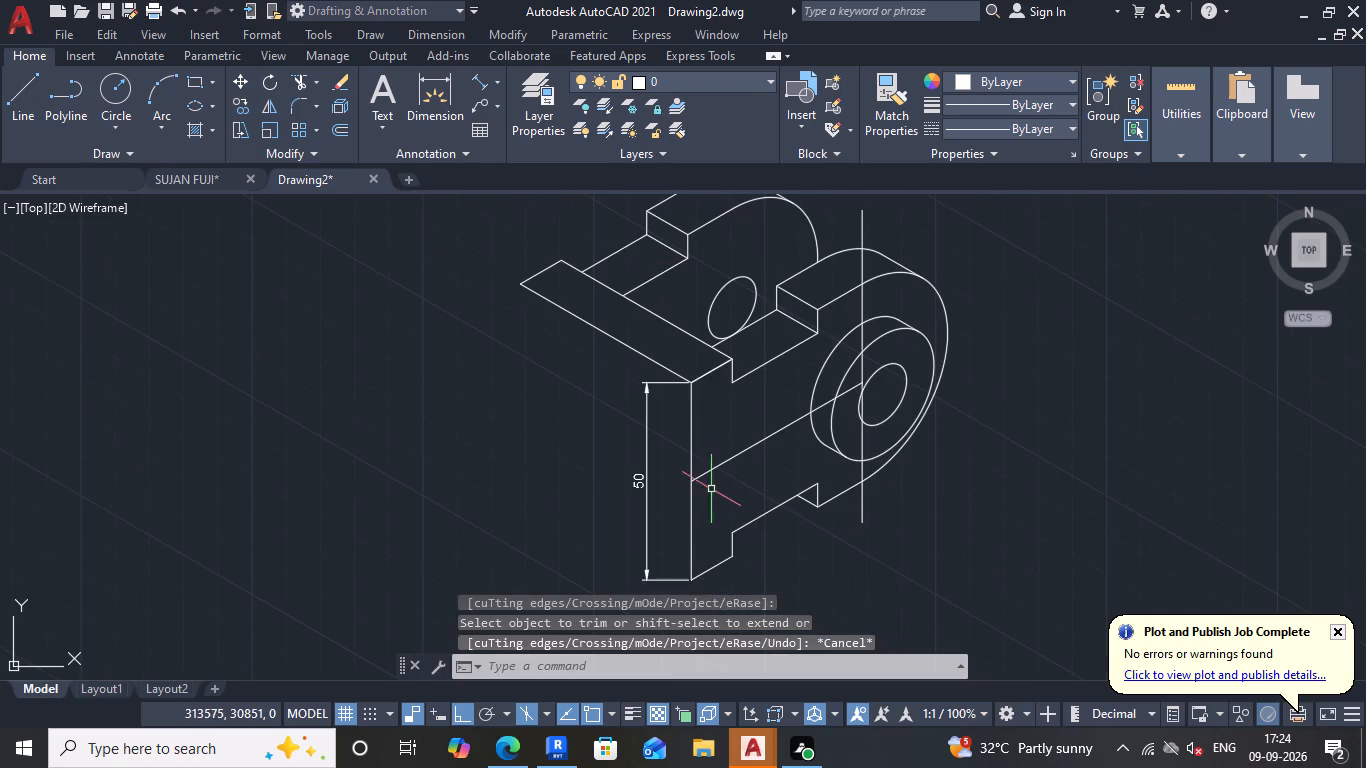
# Delete the 50 mm height dimension beside the body's front vertical edge.
pyautogui.scroll(-2, 680, 462)
pyautogui.scroll(3, 648, 451)
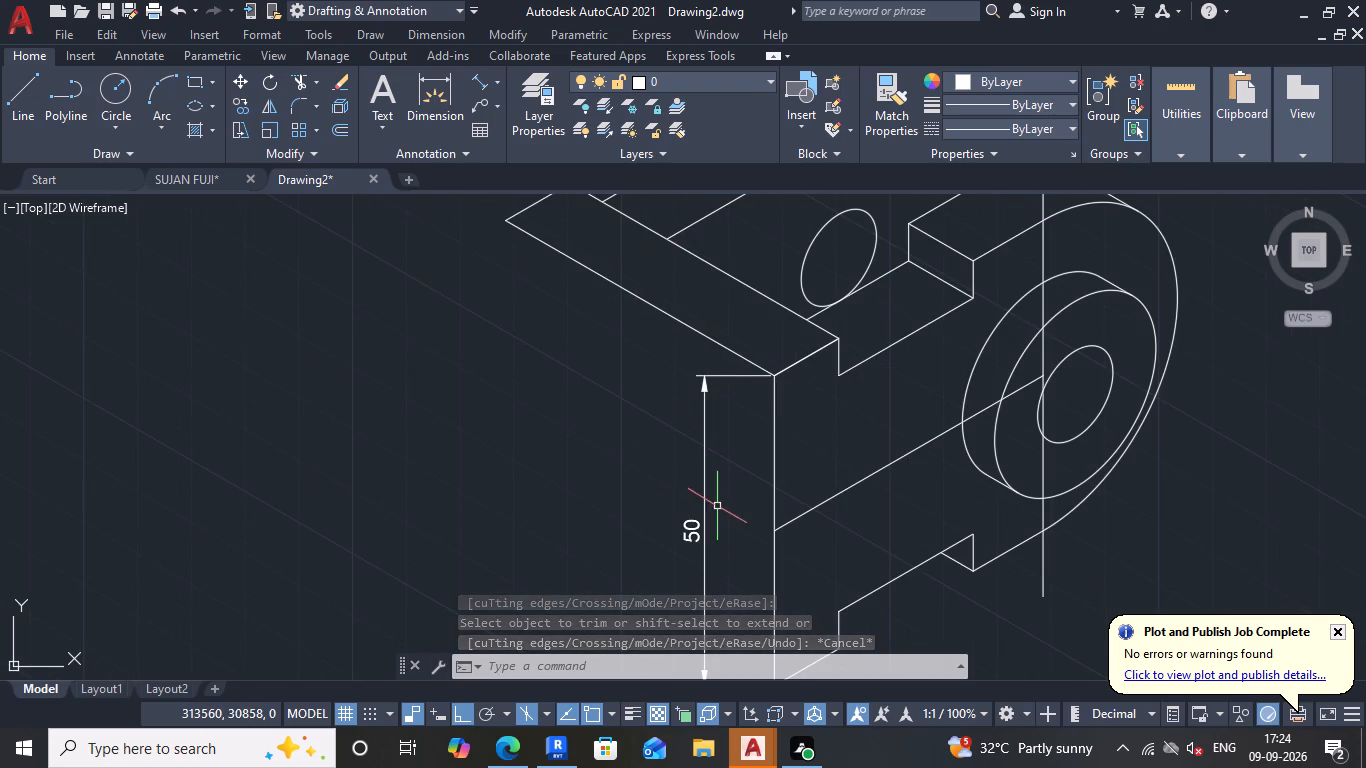
pyautogui.click(711, 497)
pyautogui.click(674, 491)
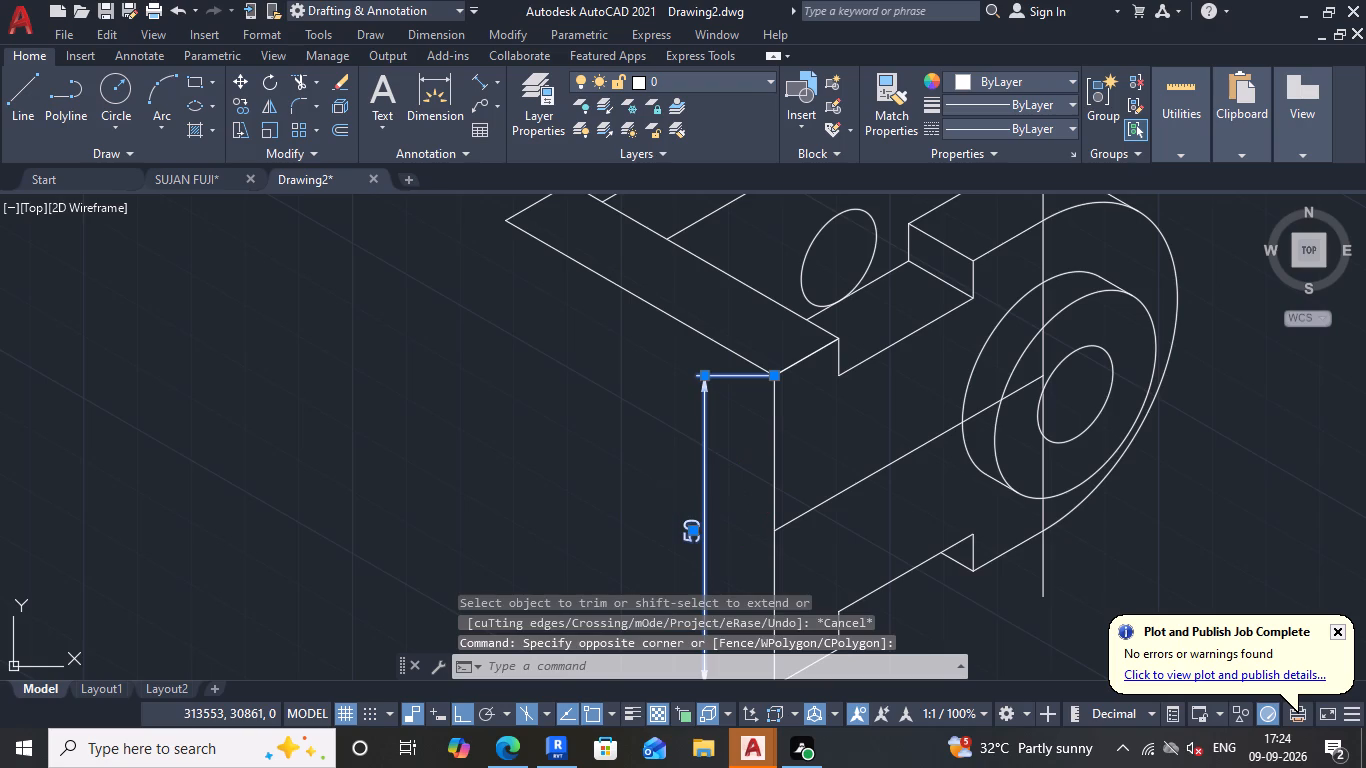
pyautogui.press('Delete')
# Draw a 37 mm line along 210° from the midpoint of the top strip's front edge, in the top isoplane.
pyautogui.scroll(-2, 724, 487)
pyautogui.scroll(1, 681, 511)
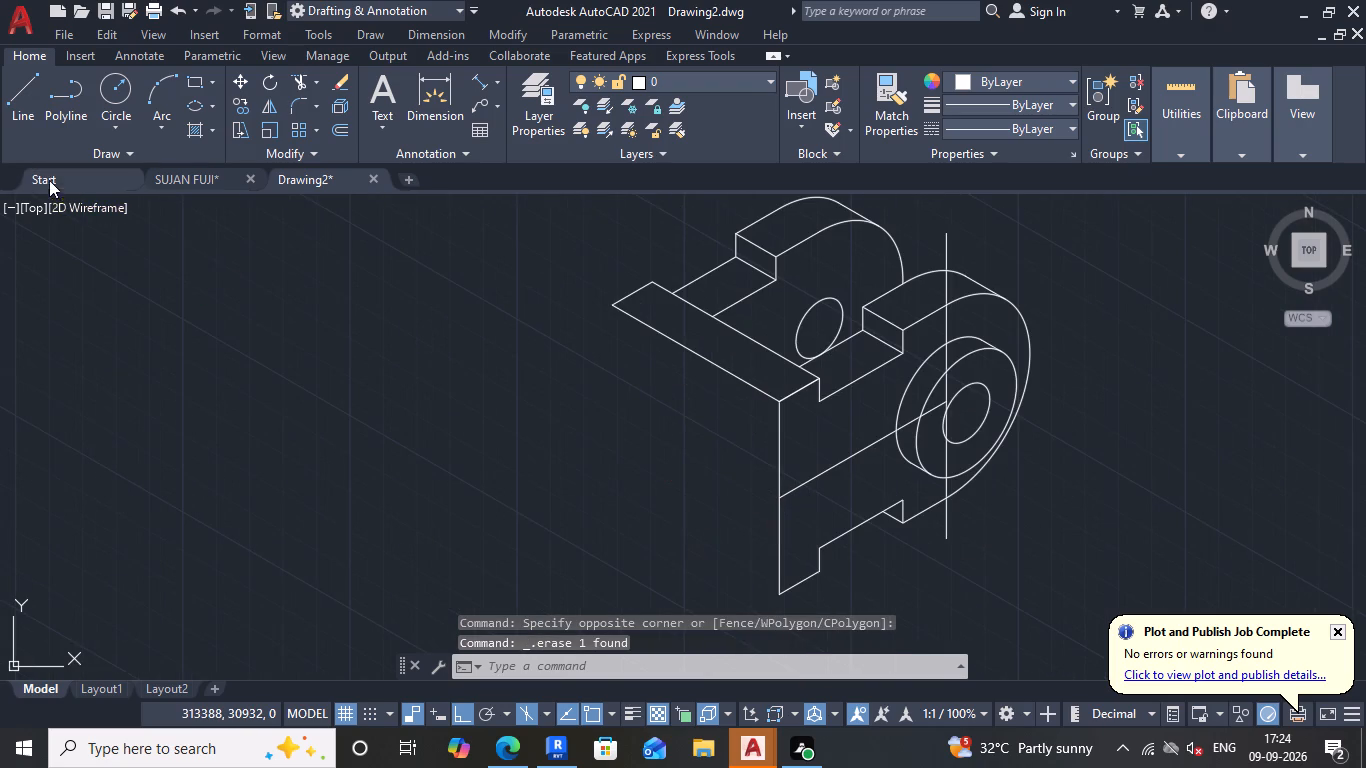
pyautogui.click(1, 103)
pyautogui.click(21, 101)
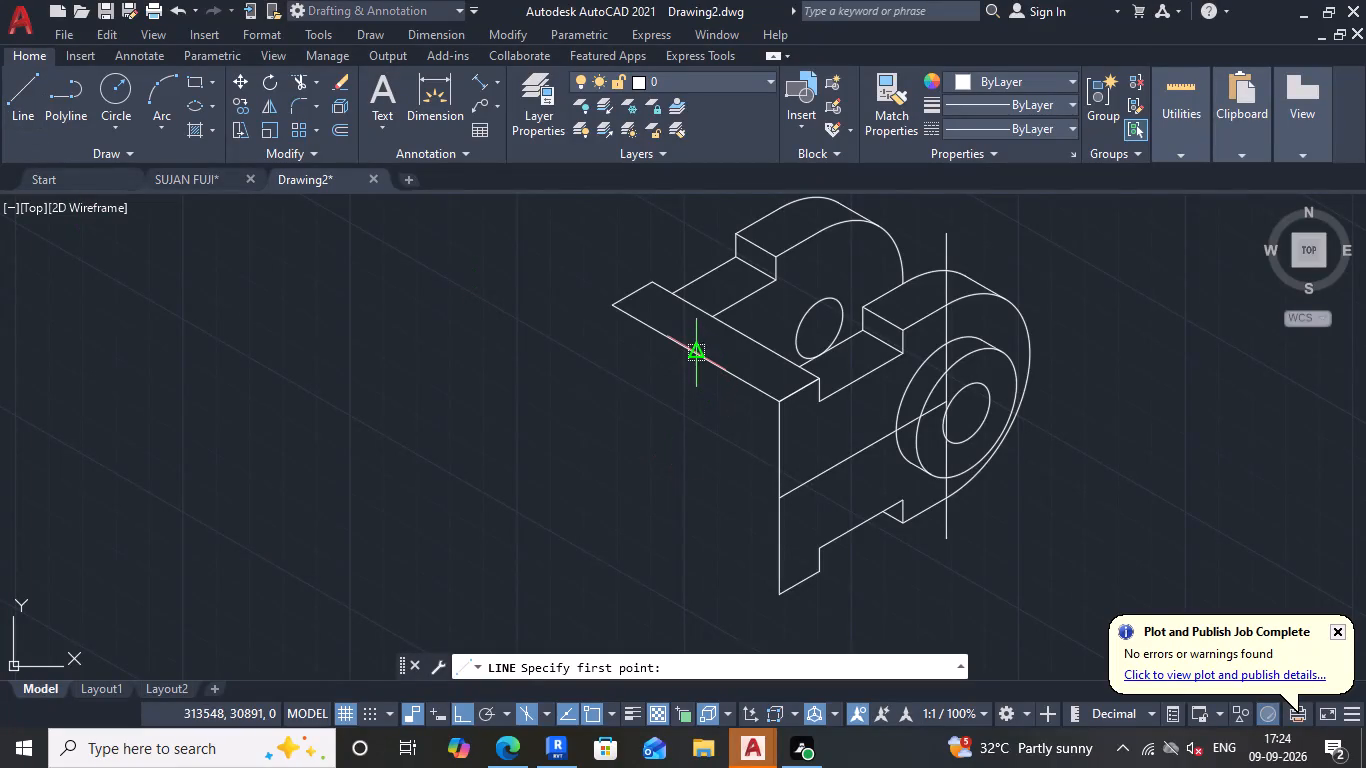
pyautogui.click(696, 353)
pyautogui.press('F5')
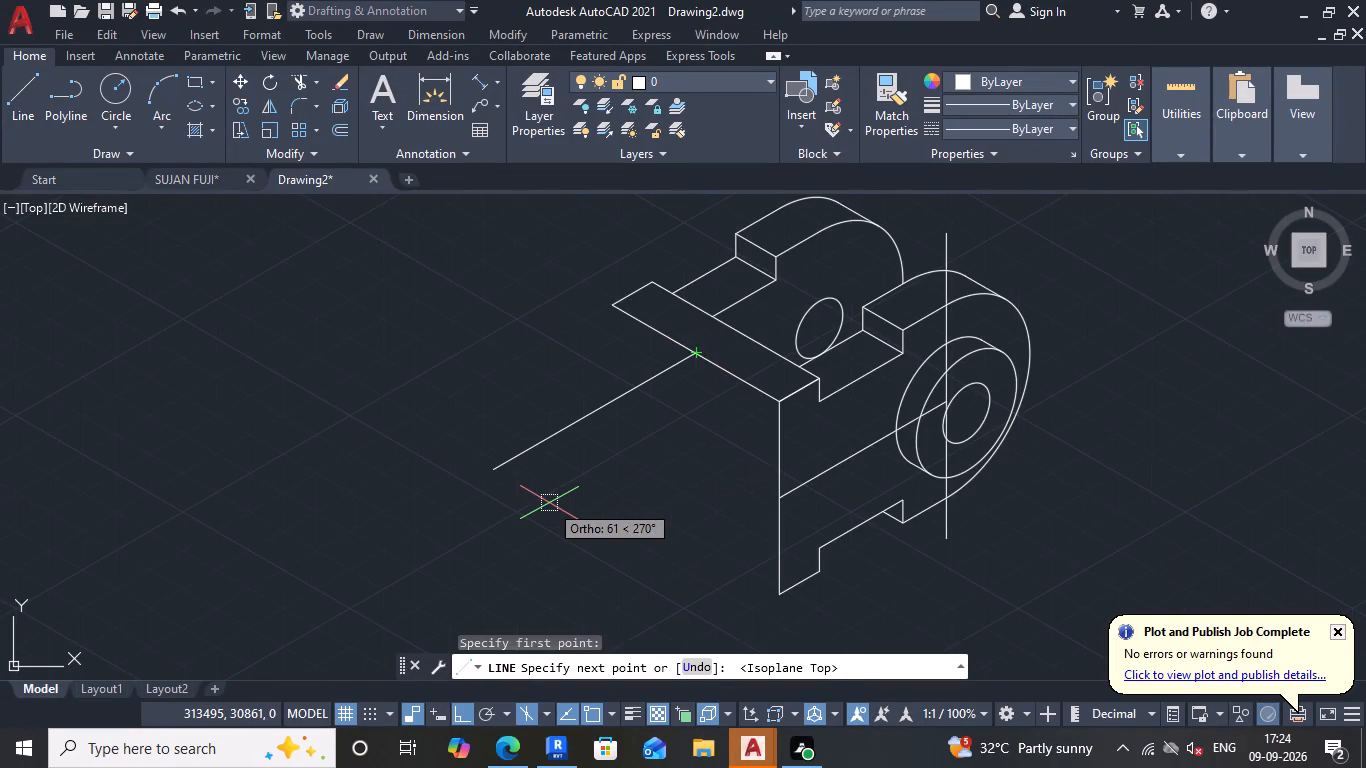
pyautogui.write('37')
pyautogui.press('Return')
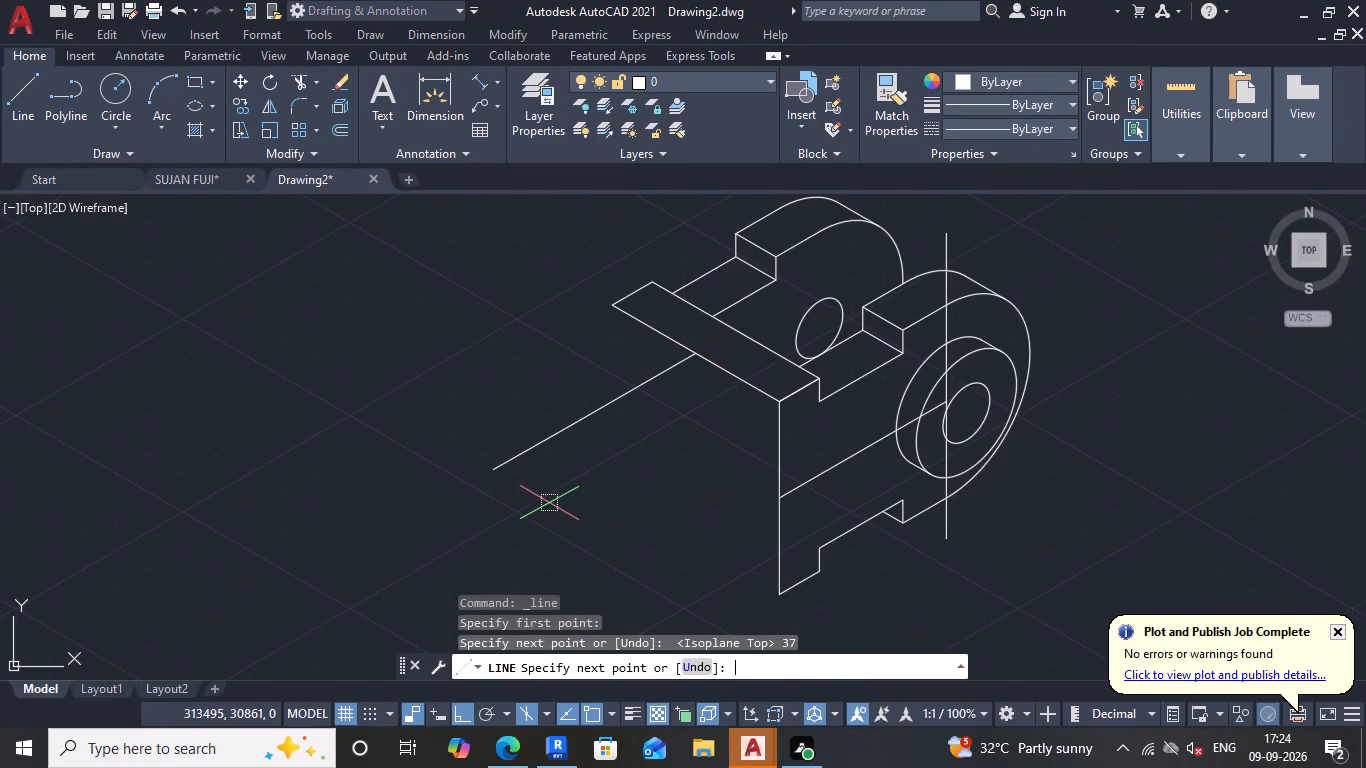
pyautogui.press('Escape')
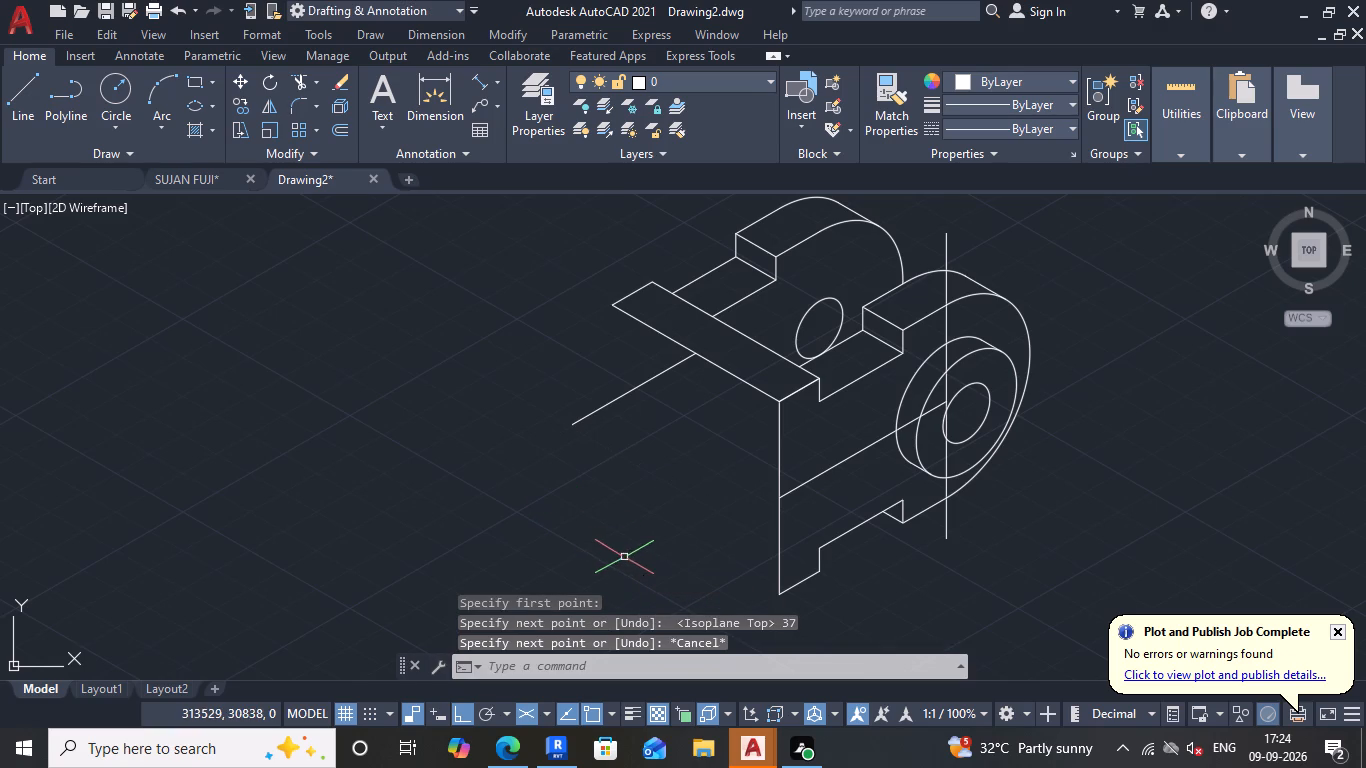
# Draw a top-plane isocircle of radius 9 mm centred on the free end of the 37 mm line.
pyautogui.click(197, 104)
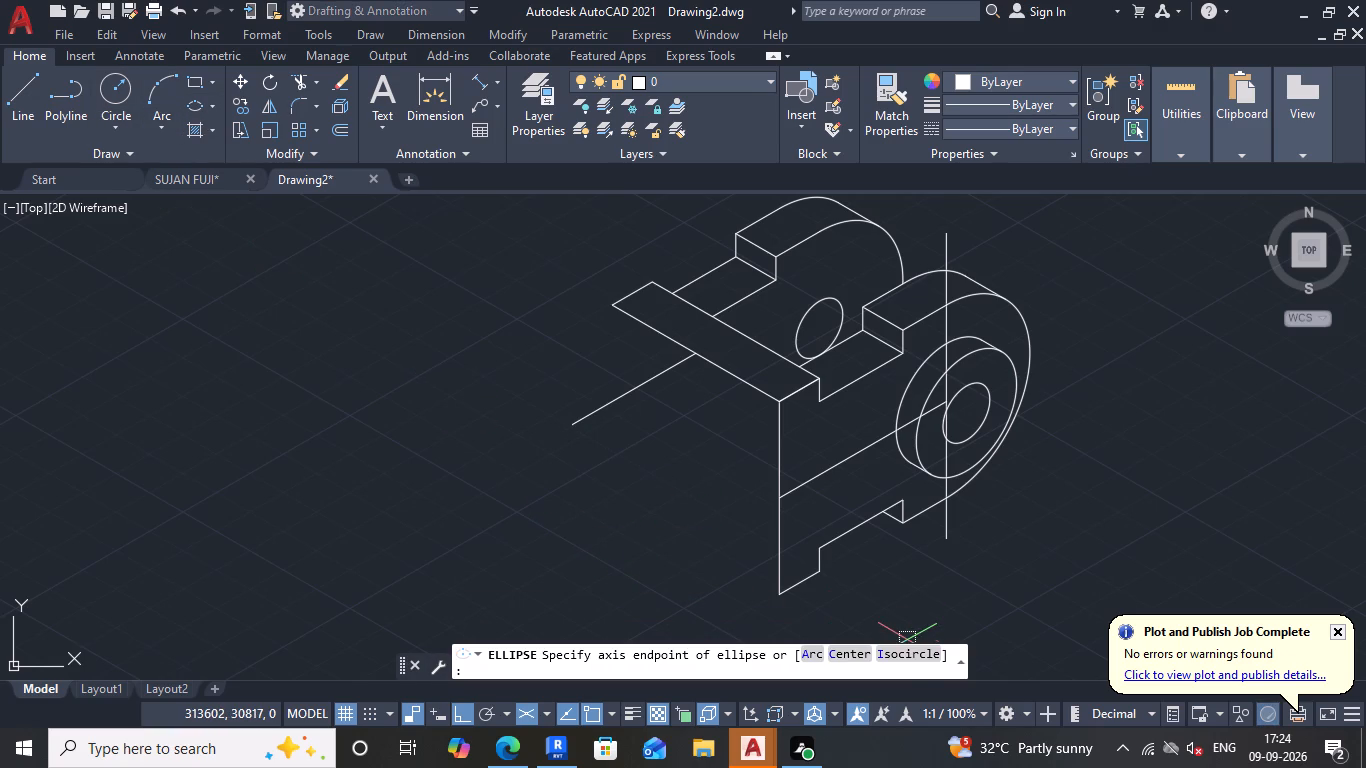
pyautogui.click(917, 658)
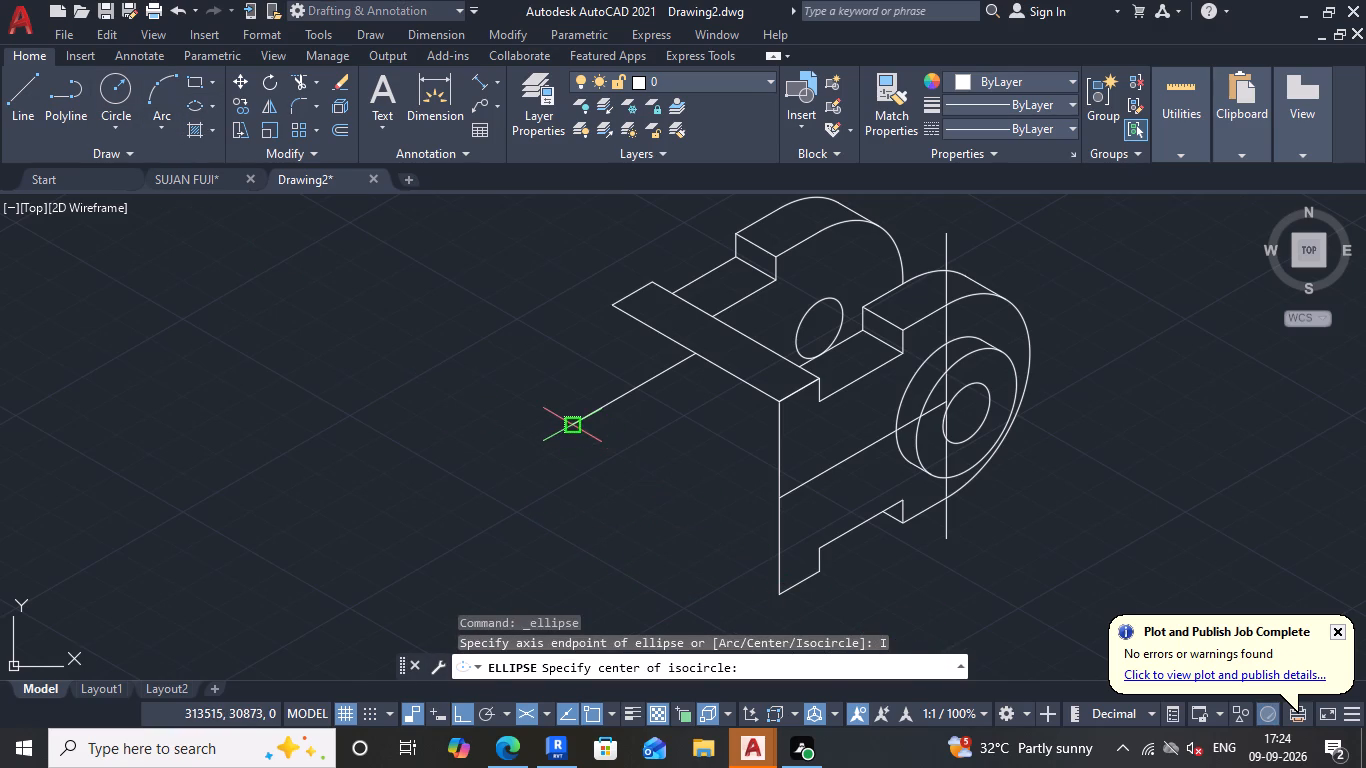
pyautogui.click(577, 428)
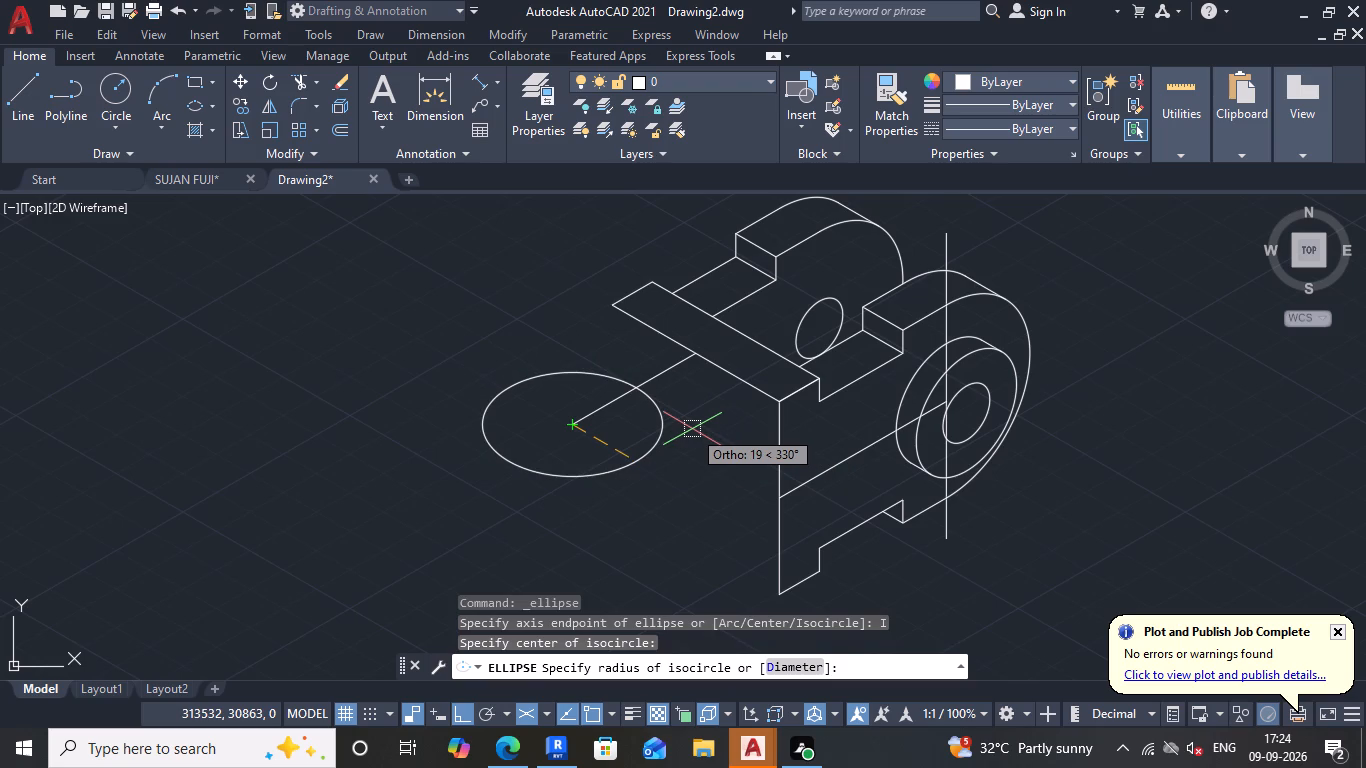
pyautogui.press('9')
pyautogui.press('Return')
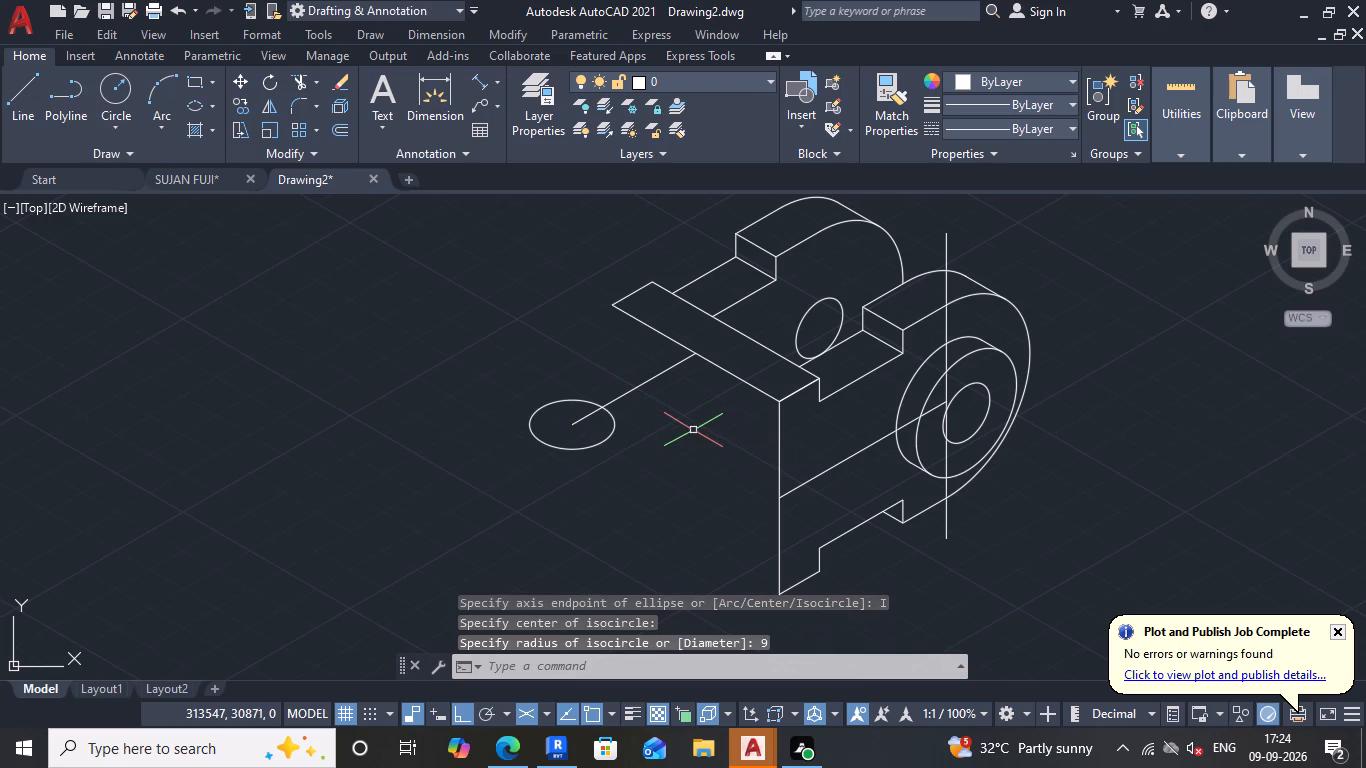
# Draw a concentric top-plane isocircle of radius 12.5 mm around the 9 mm radius isocircle.
pyautogui.click(190, 104)
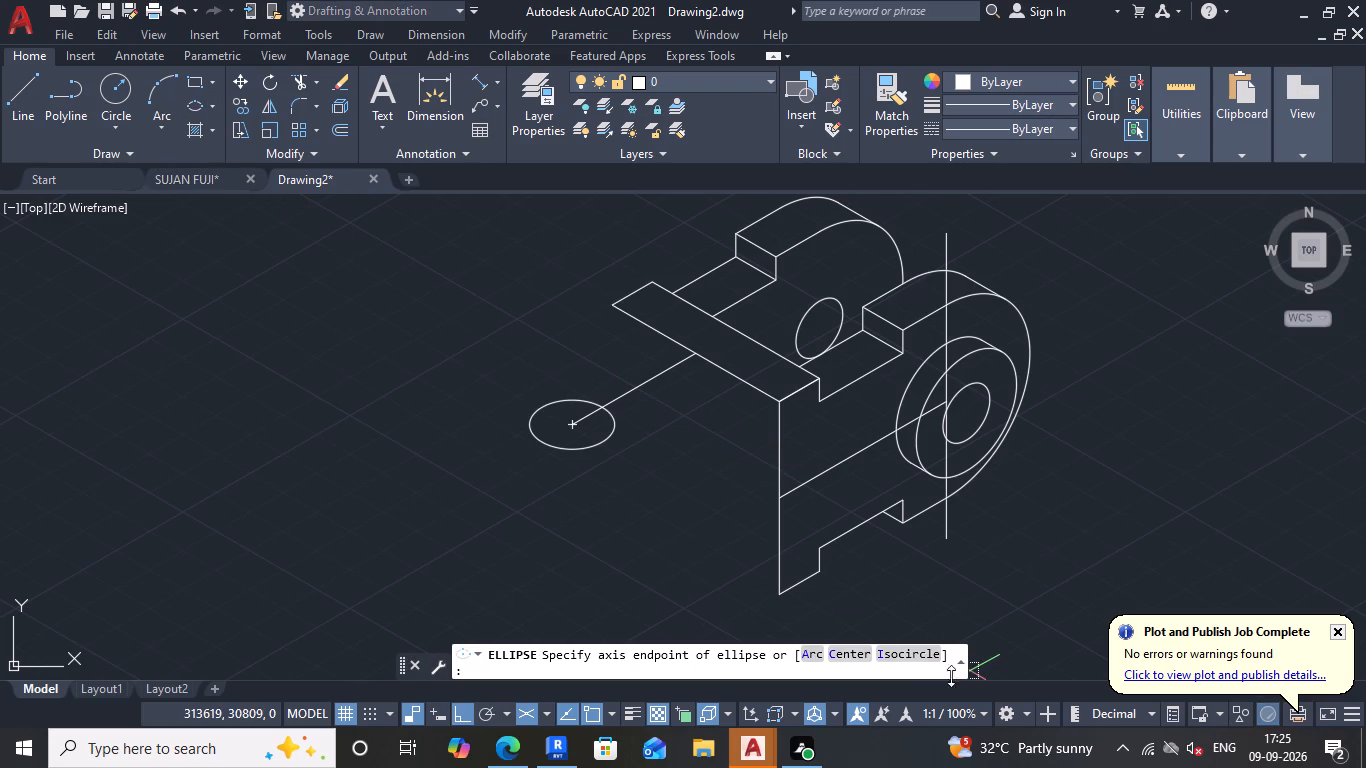
pyautogui.click(913, 658)
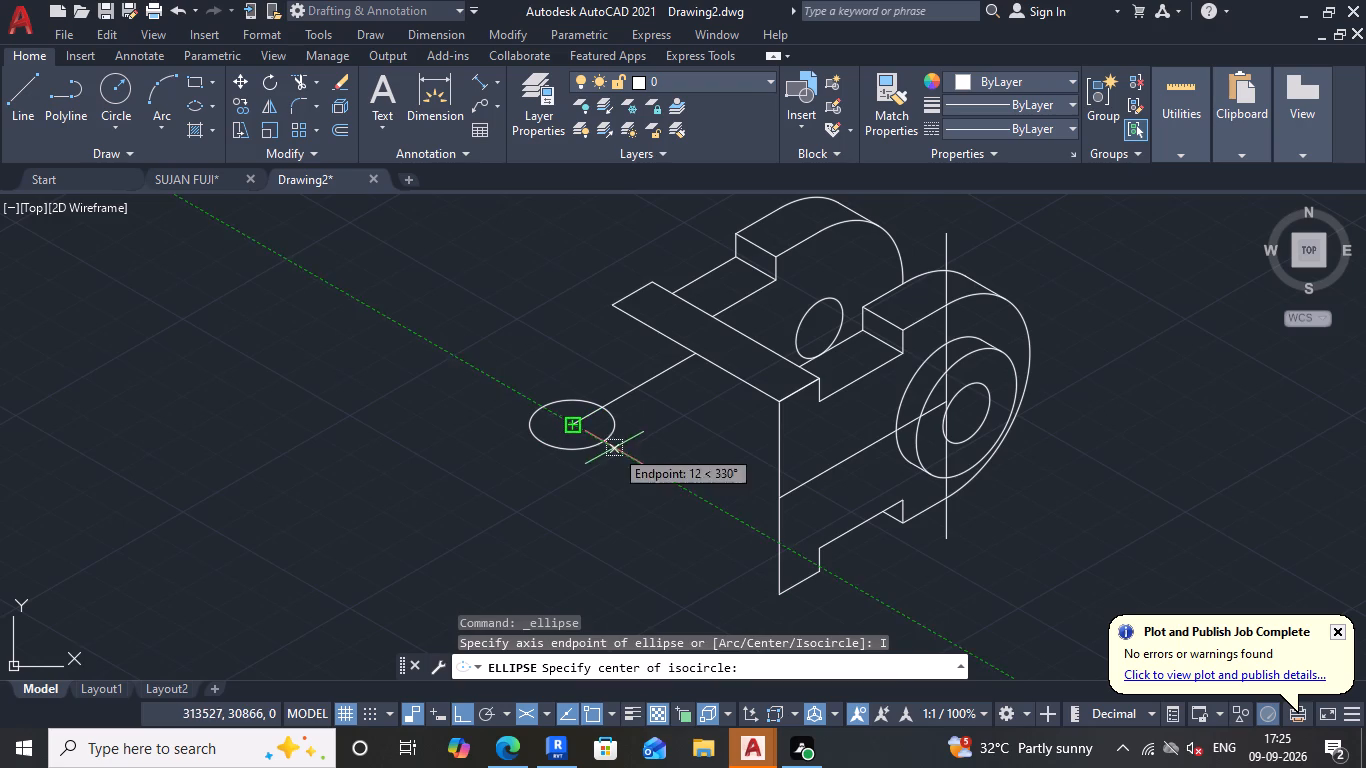
pyautogui.click(569, 420)
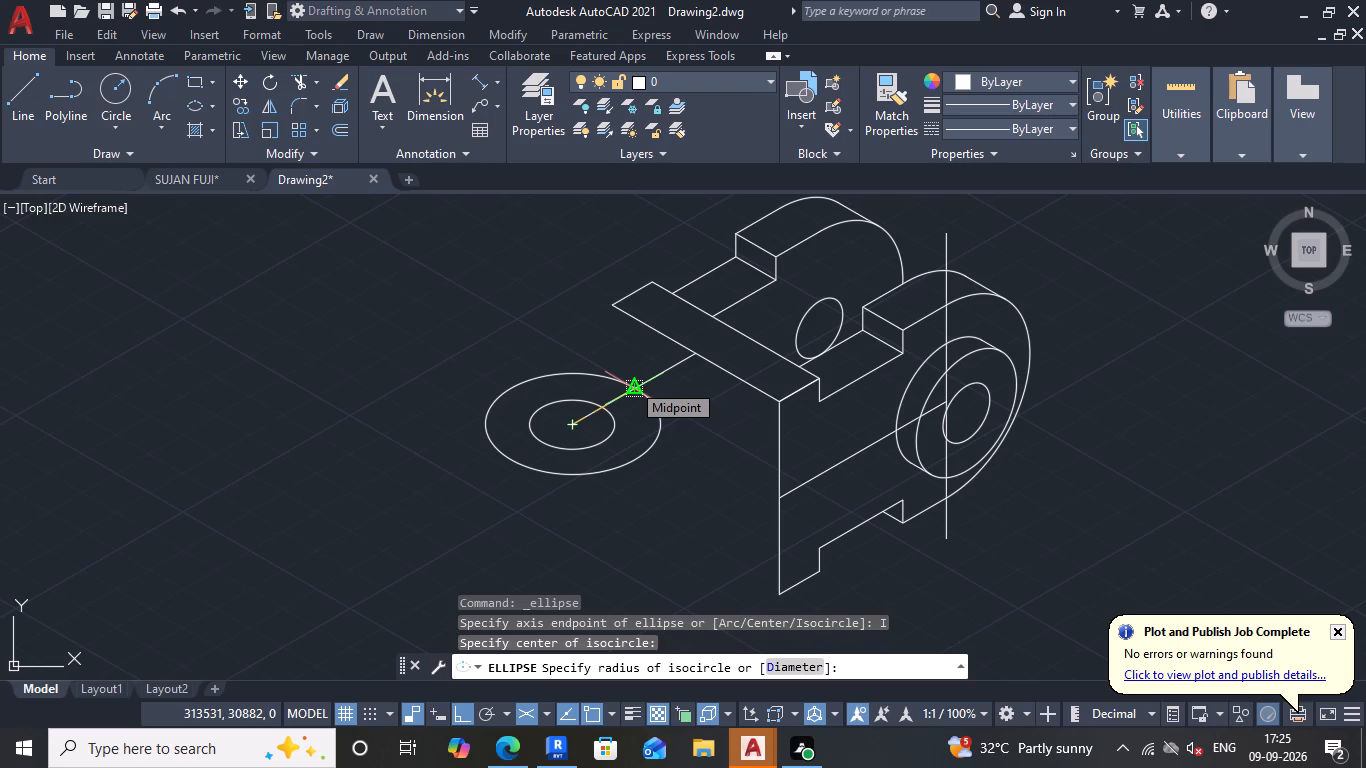
pyautogui.write('12.')
pyautogui.press('5')
pyautogui.press('Return')
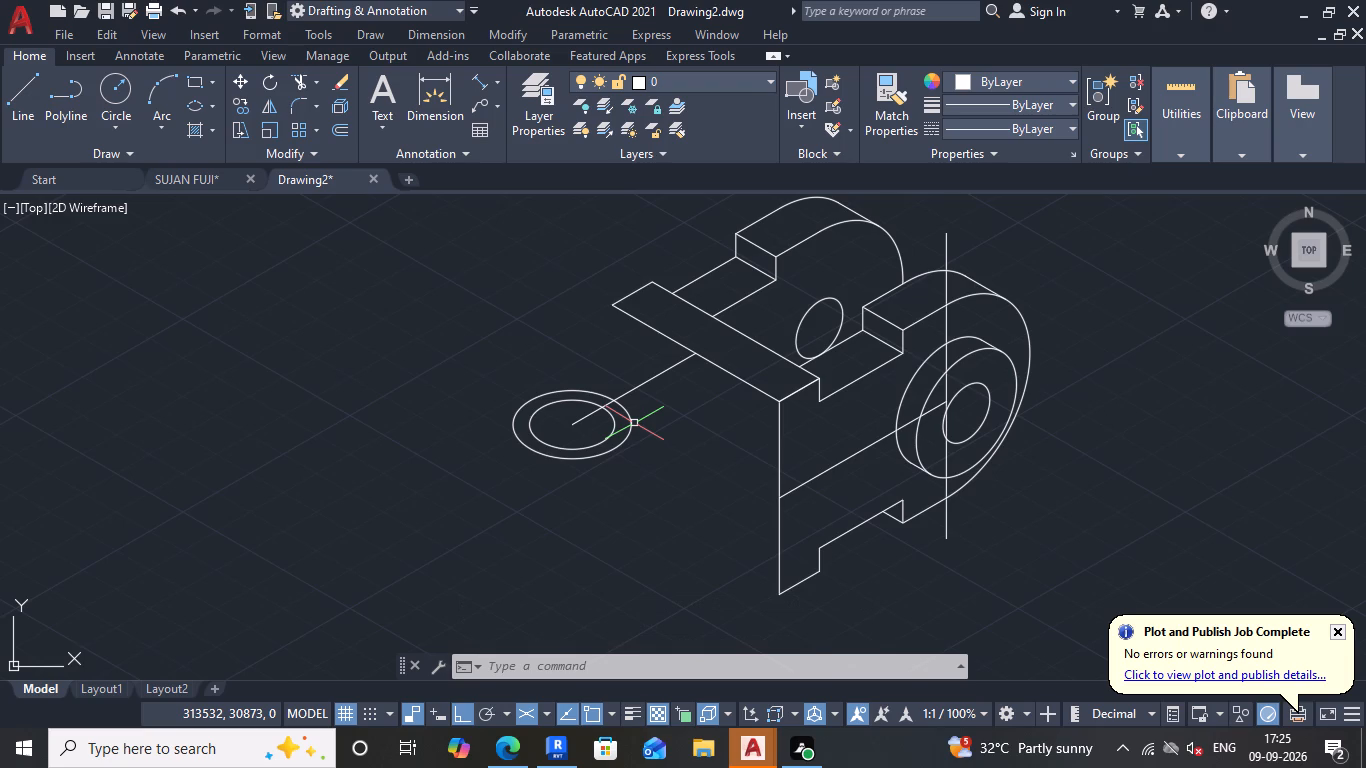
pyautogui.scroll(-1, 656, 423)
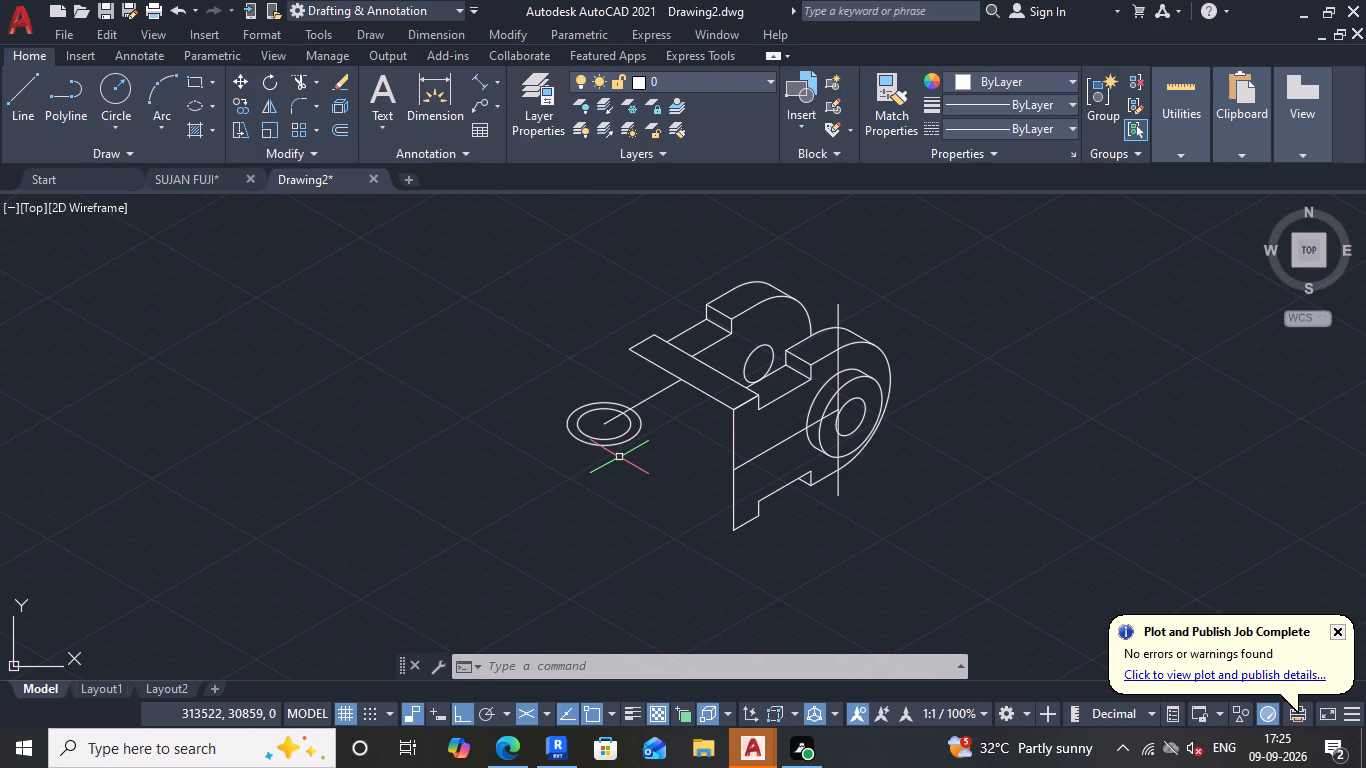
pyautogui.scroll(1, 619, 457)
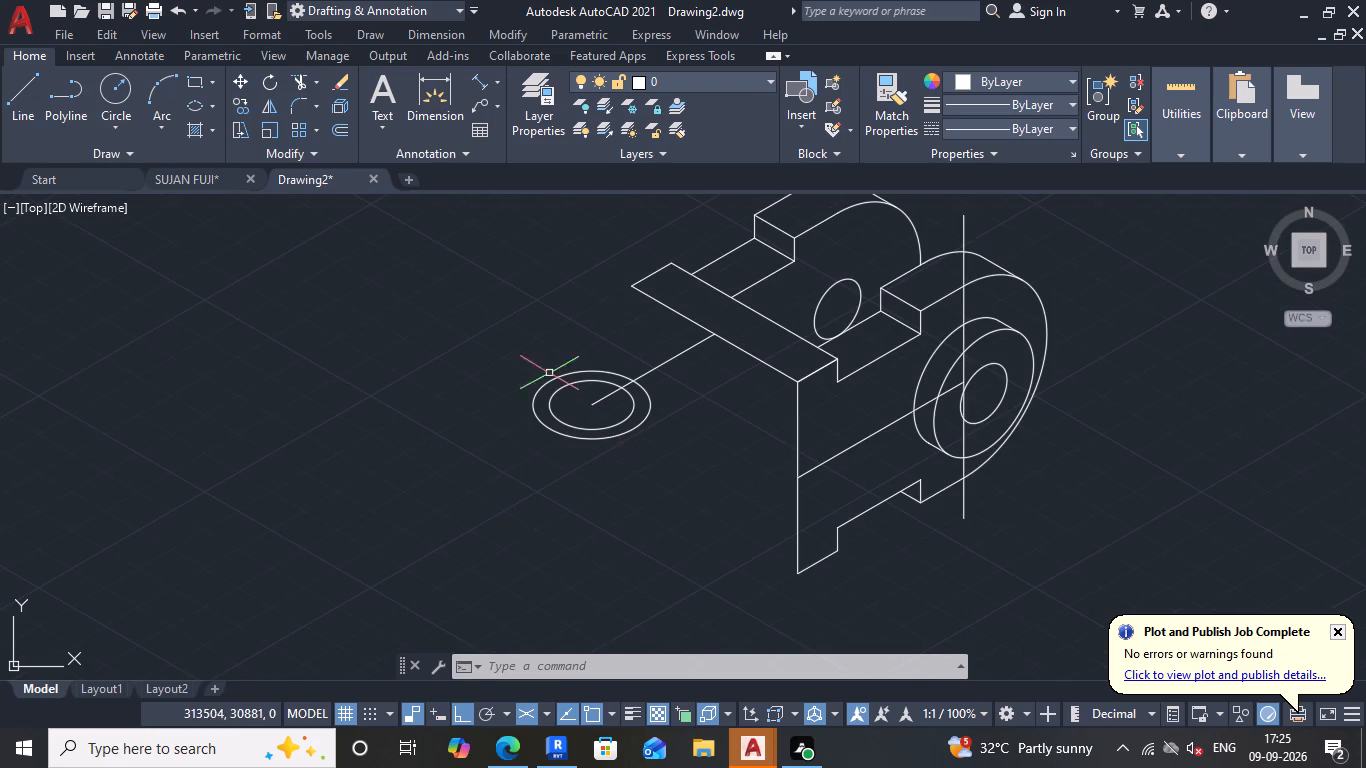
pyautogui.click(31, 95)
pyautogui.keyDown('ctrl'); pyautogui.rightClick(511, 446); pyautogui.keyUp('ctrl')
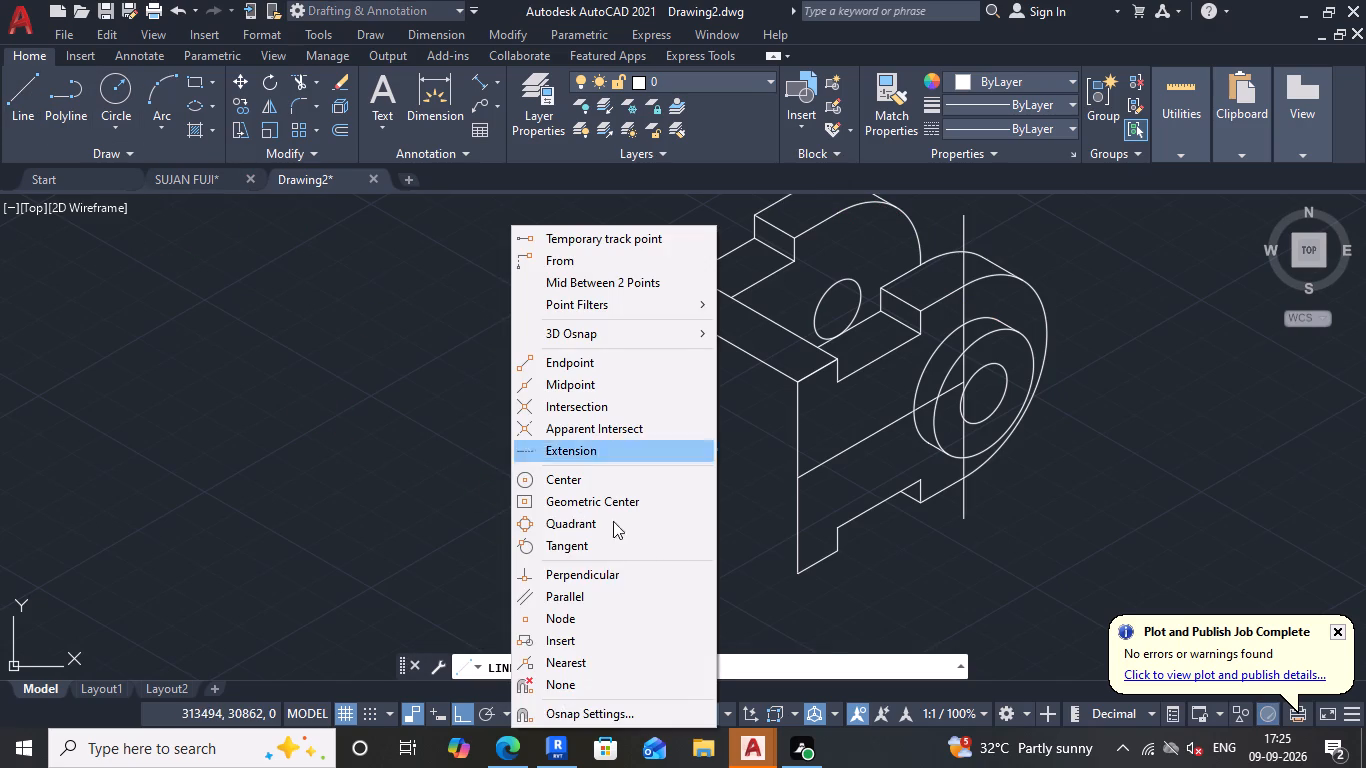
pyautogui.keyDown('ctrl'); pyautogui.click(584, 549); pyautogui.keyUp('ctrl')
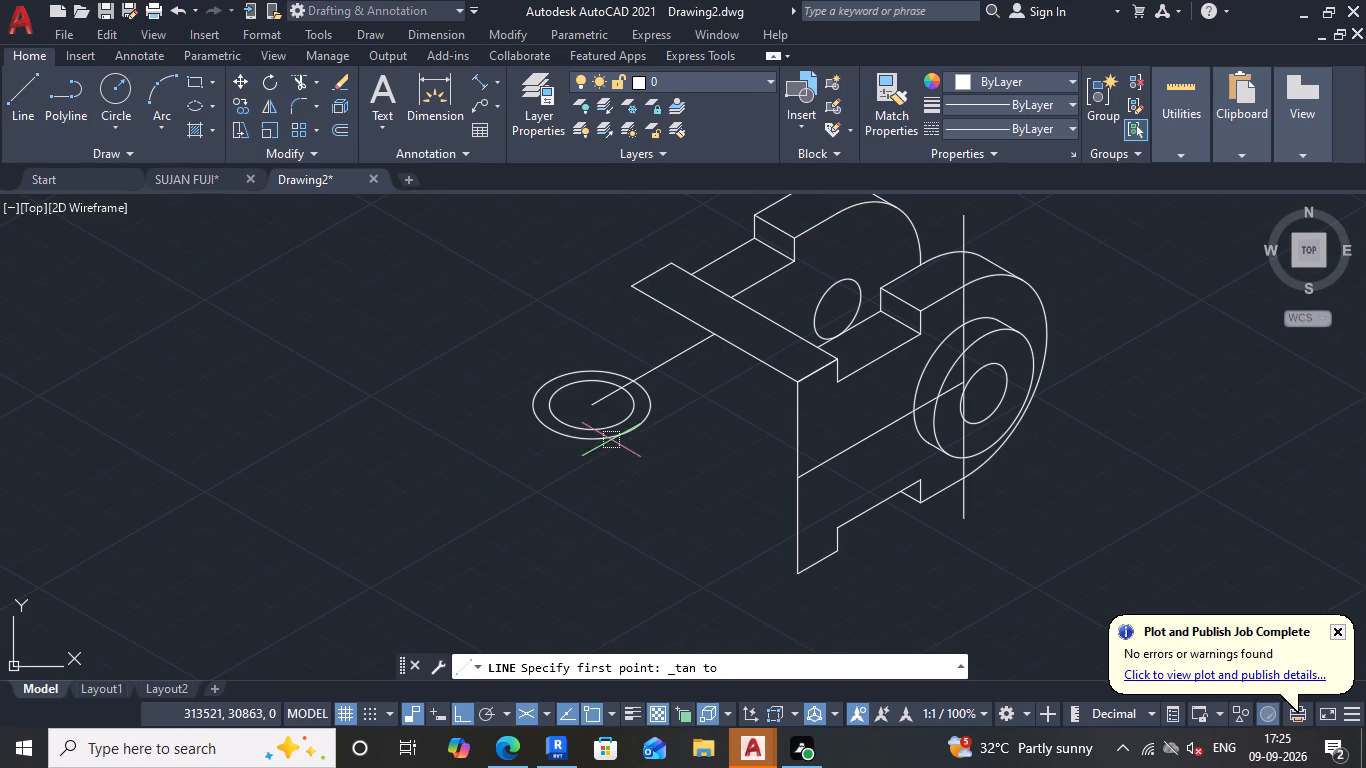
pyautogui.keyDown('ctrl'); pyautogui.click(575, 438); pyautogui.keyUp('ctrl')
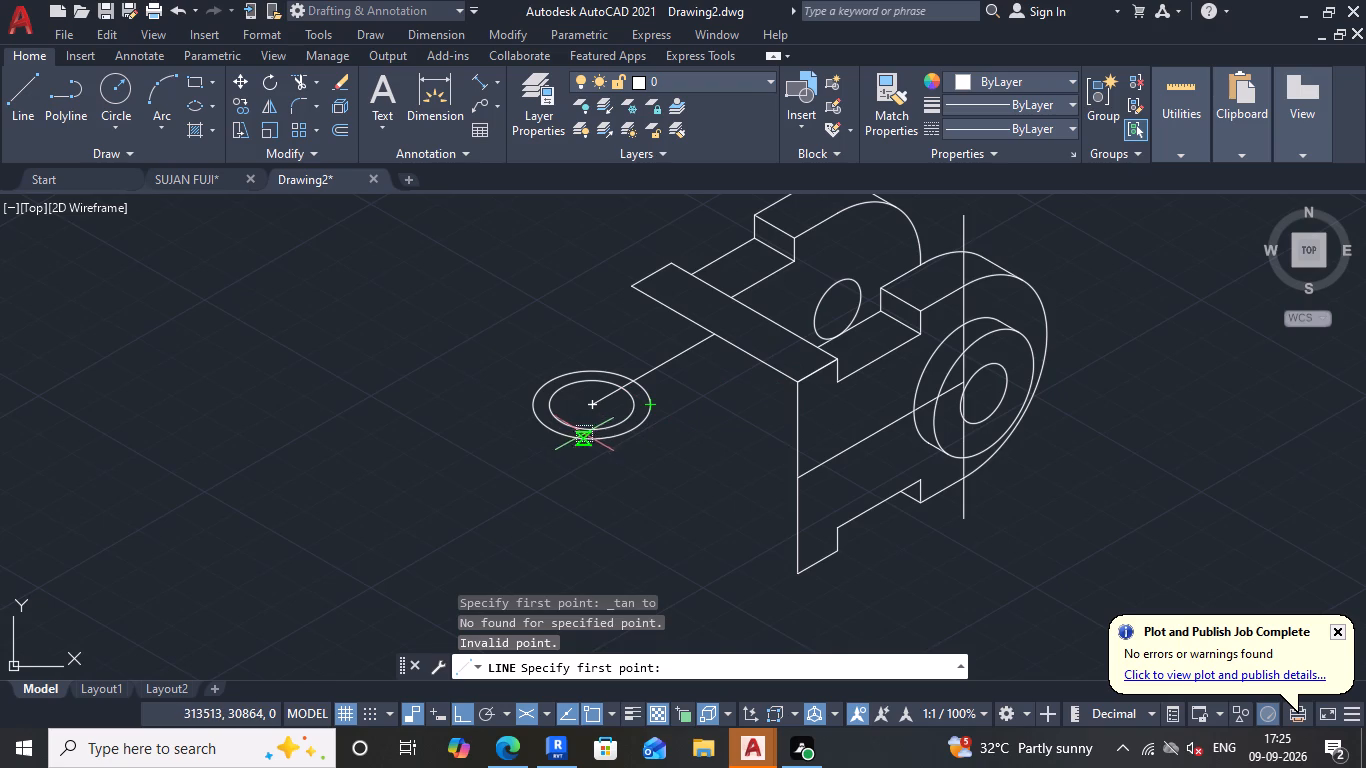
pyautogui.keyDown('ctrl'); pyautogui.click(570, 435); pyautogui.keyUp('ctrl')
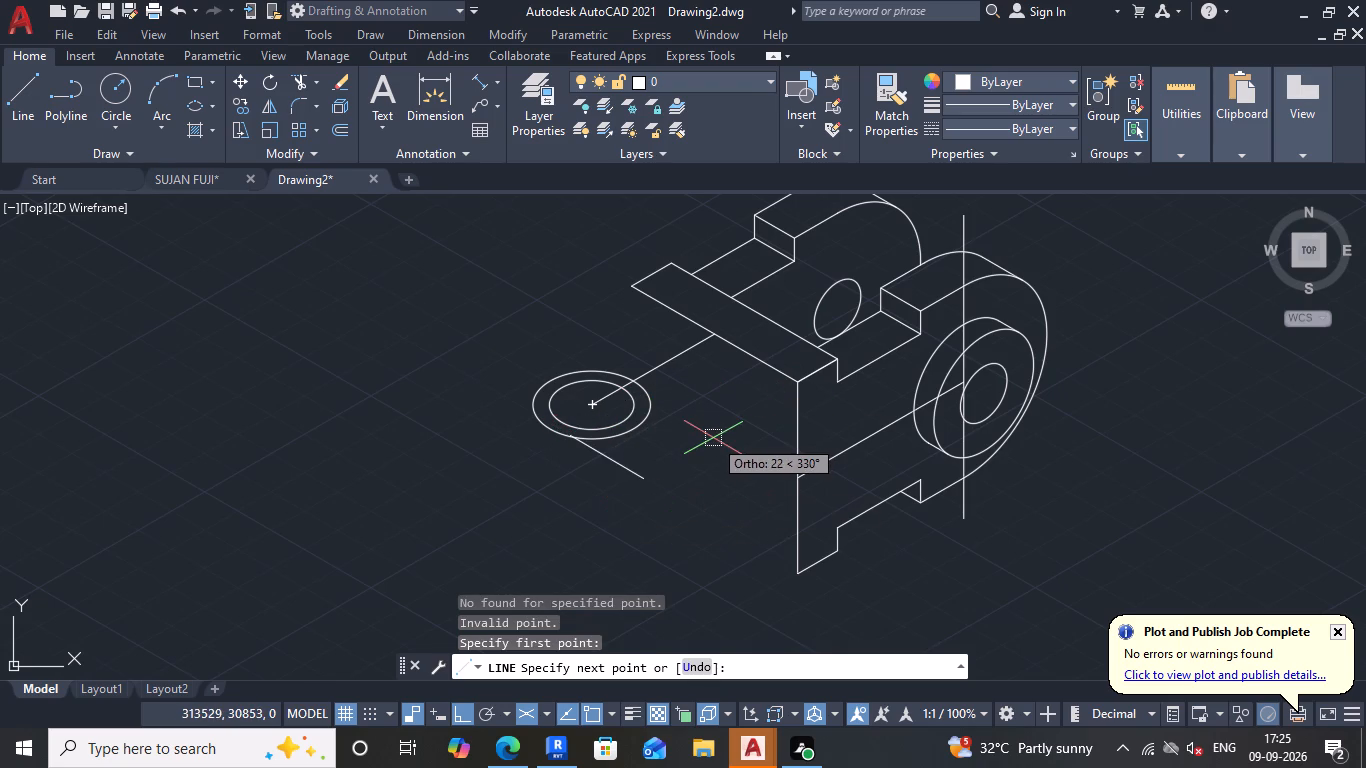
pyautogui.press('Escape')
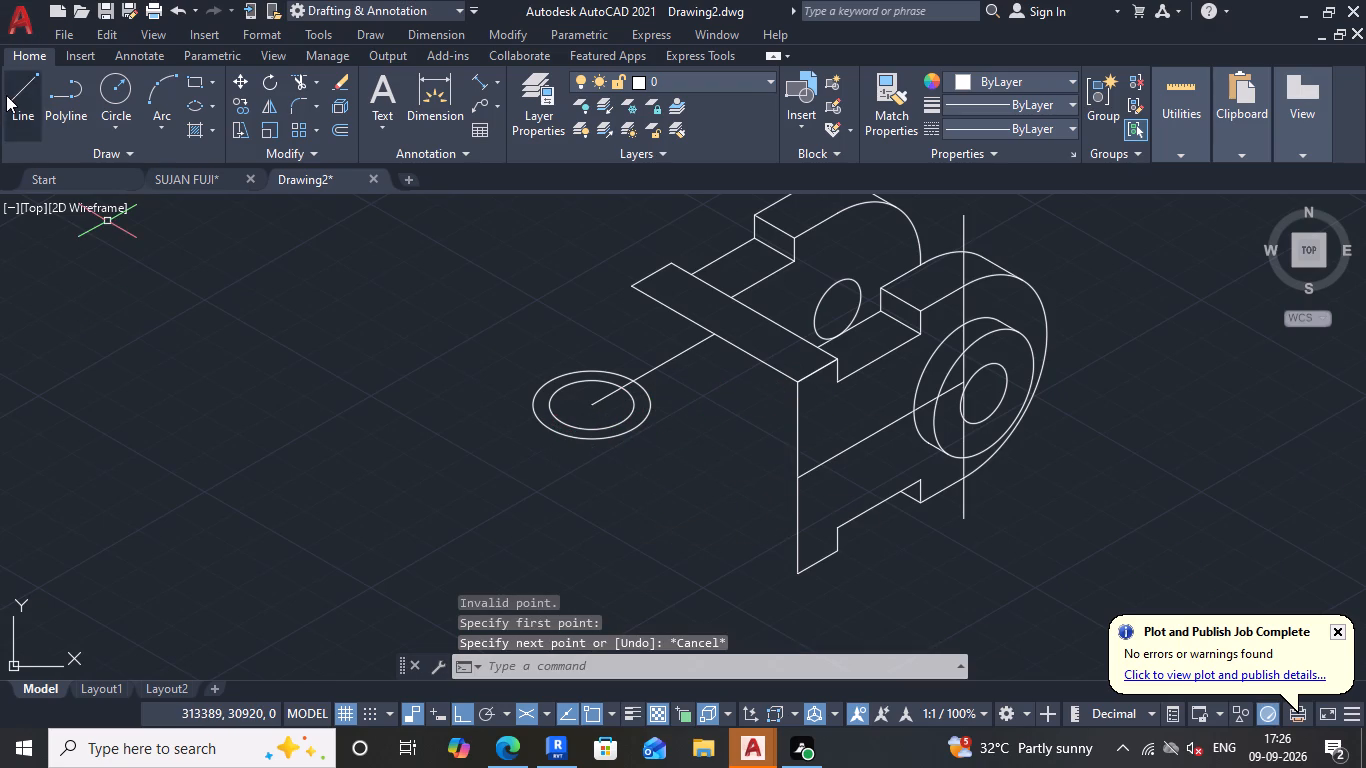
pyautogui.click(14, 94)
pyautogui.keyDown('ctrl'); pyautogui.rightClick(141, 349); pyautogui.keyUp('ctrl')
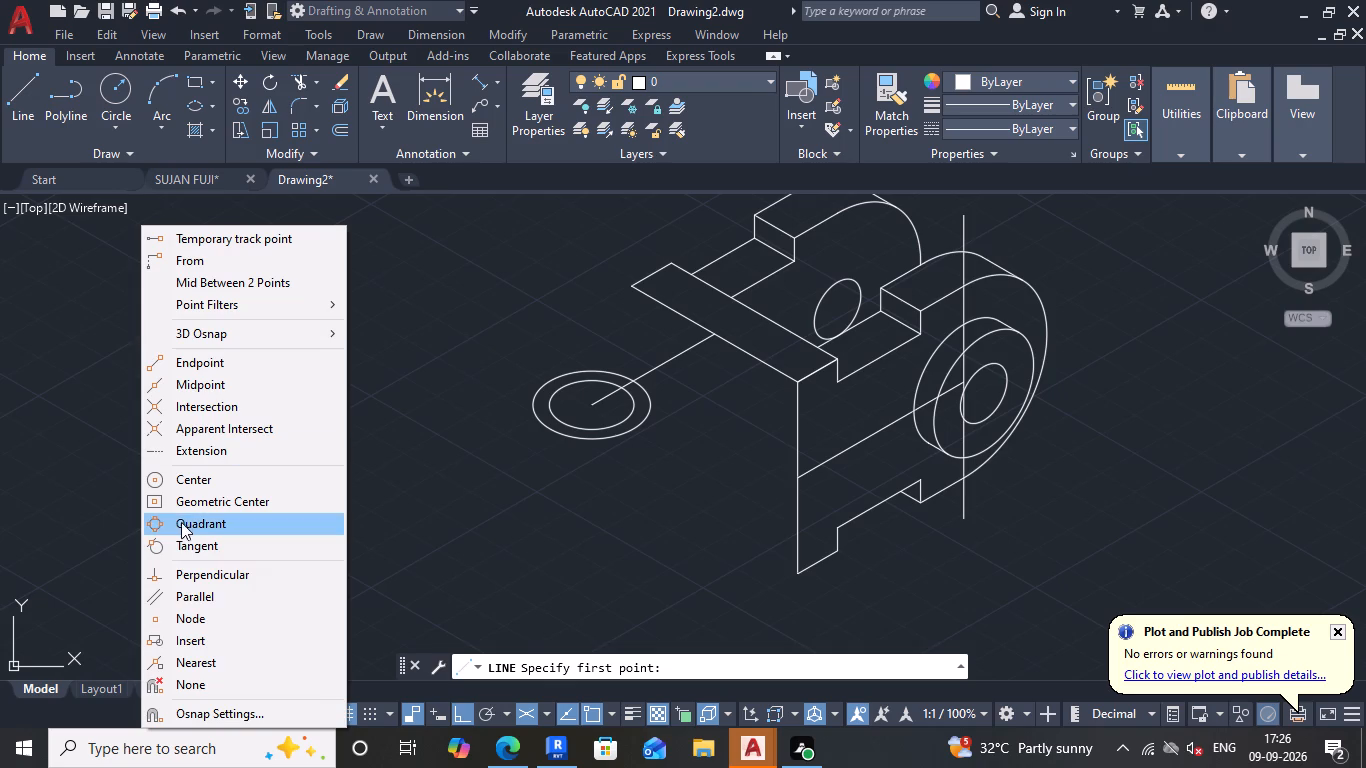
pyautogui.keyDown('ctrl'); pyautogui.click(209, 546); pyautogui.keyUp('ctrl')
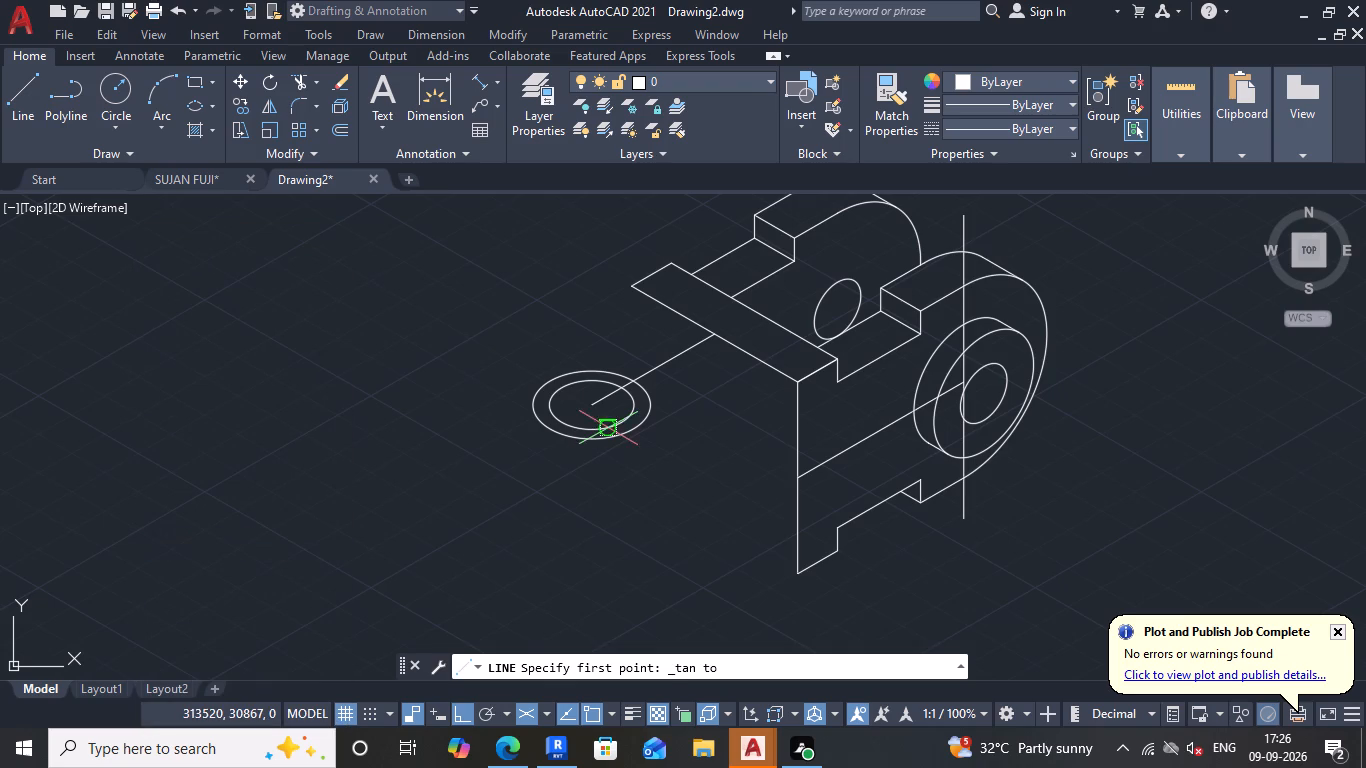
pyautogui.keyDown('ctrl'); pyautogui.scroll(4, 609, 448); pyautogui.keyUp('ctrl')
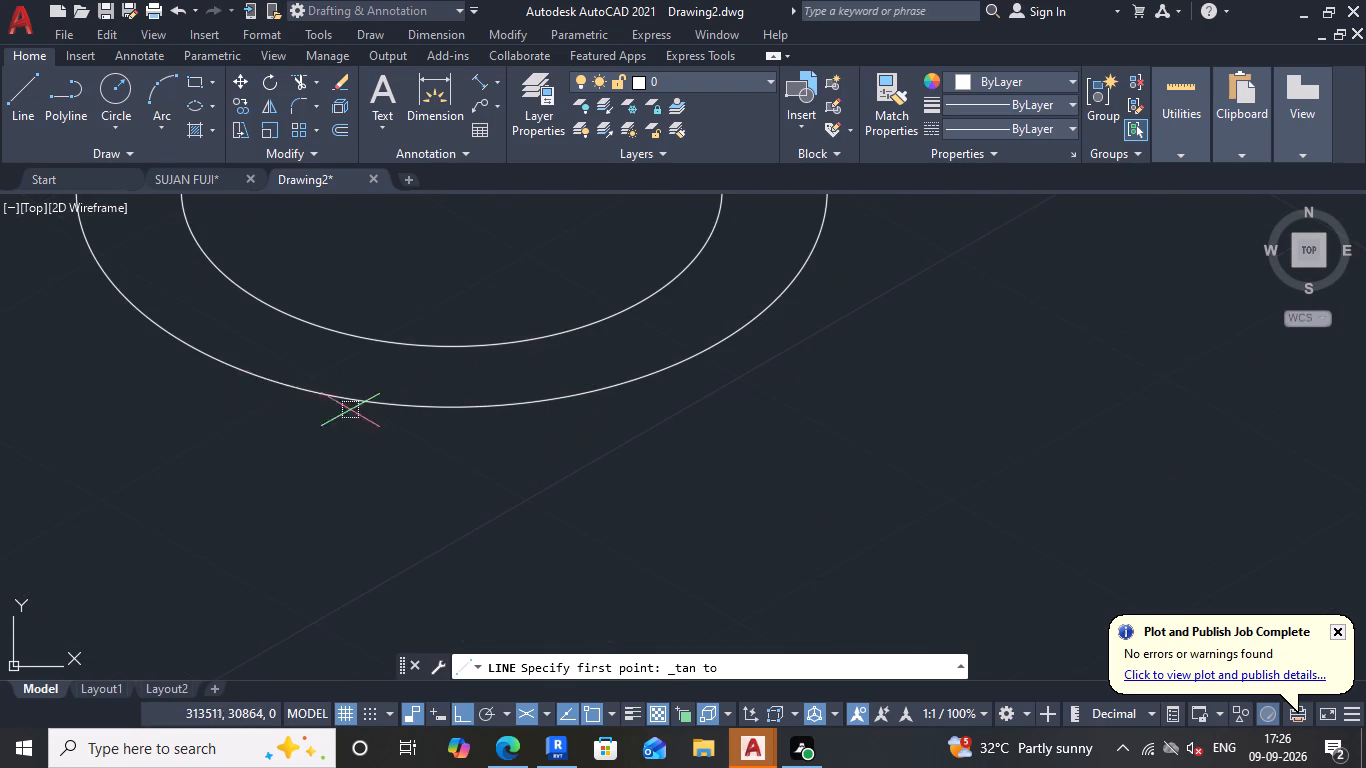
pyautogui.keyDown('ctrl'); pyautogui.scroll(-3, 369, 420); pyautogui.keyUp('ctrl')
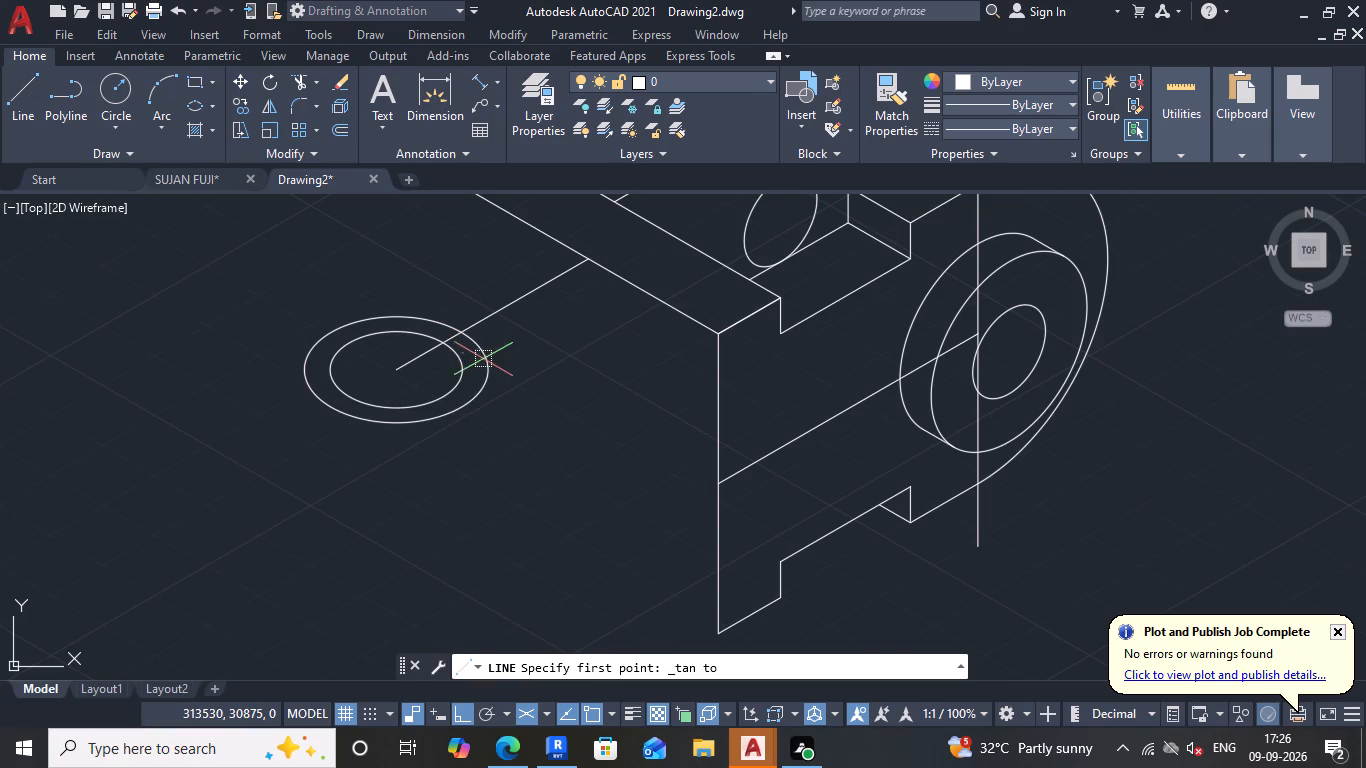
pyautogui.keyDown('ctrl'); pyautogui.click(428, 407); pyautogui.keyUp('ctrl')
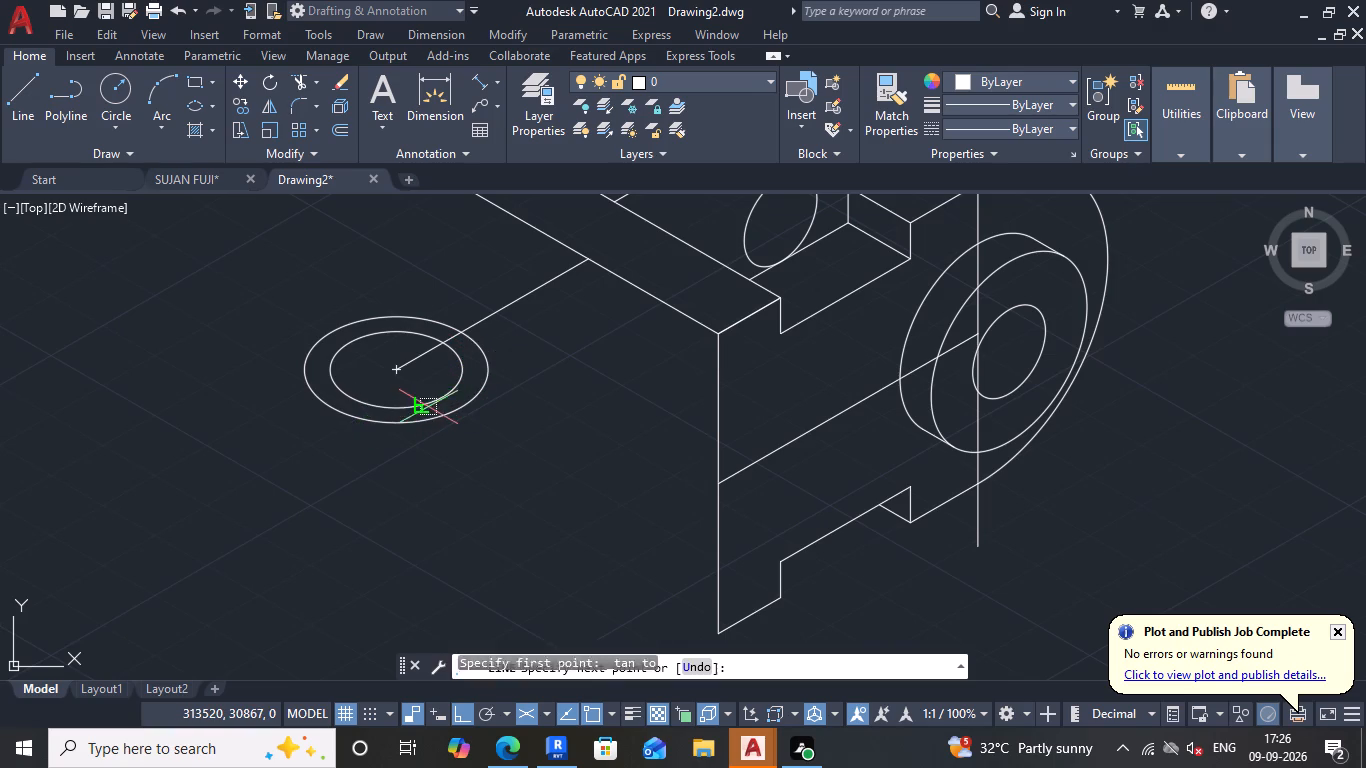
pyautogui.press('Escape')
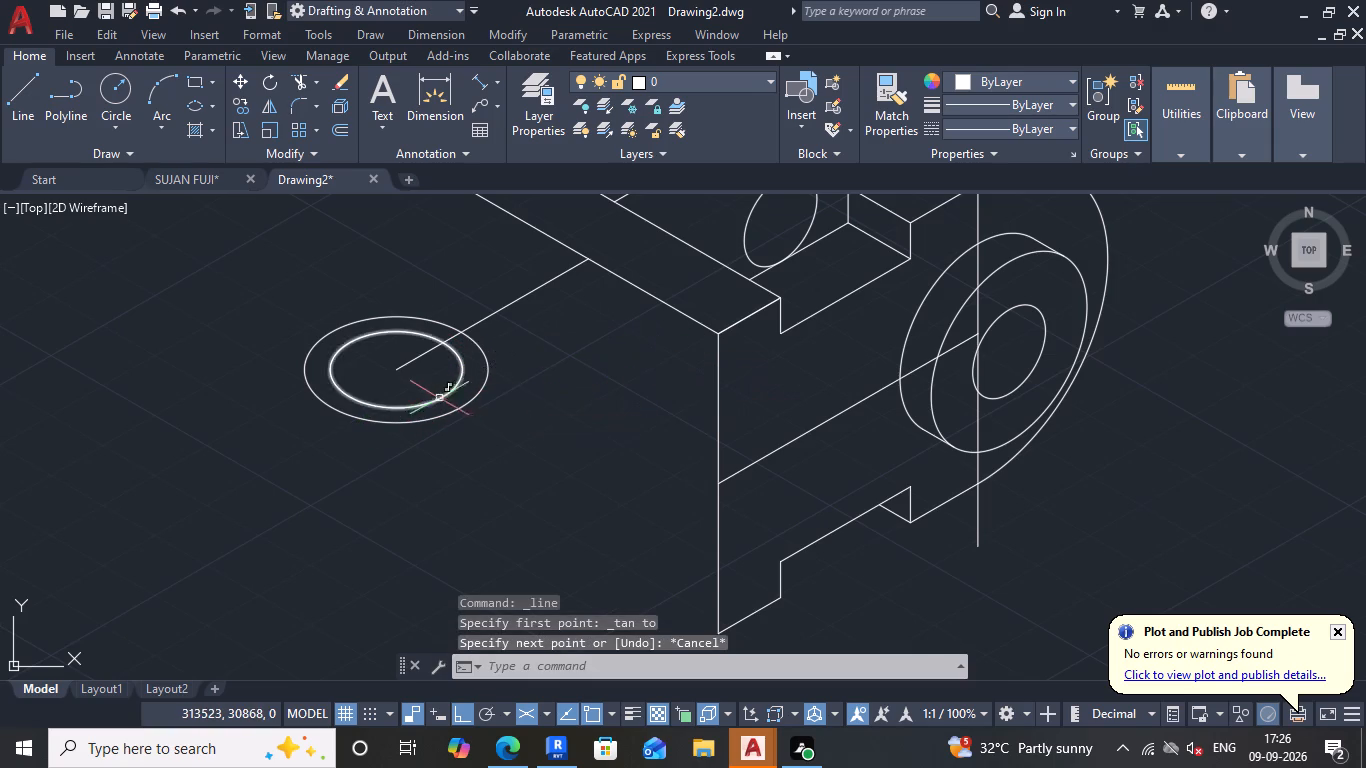
# Draw two connected lines from the top strip's front corner above the body's vertical edge, first along 210° past the isocircles, then along 150°.
pyautogui.scroll(-2, 432, 390)
pyautogui.scroll(3, 433, 384)
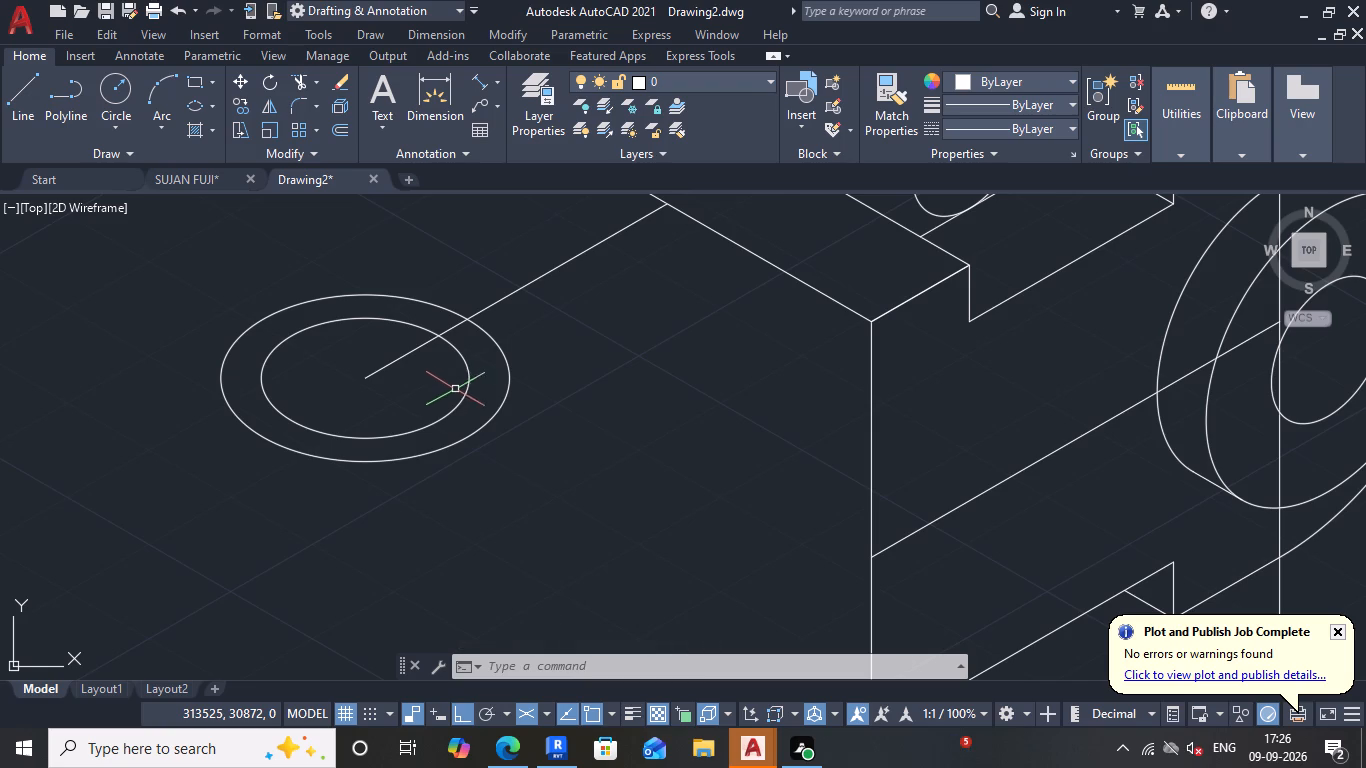
pyautogui.scroll(-1, 473, 389)
pyautogui.scroll(-3, 564, 354)
pyautogui.scroll(2, 594, 338)
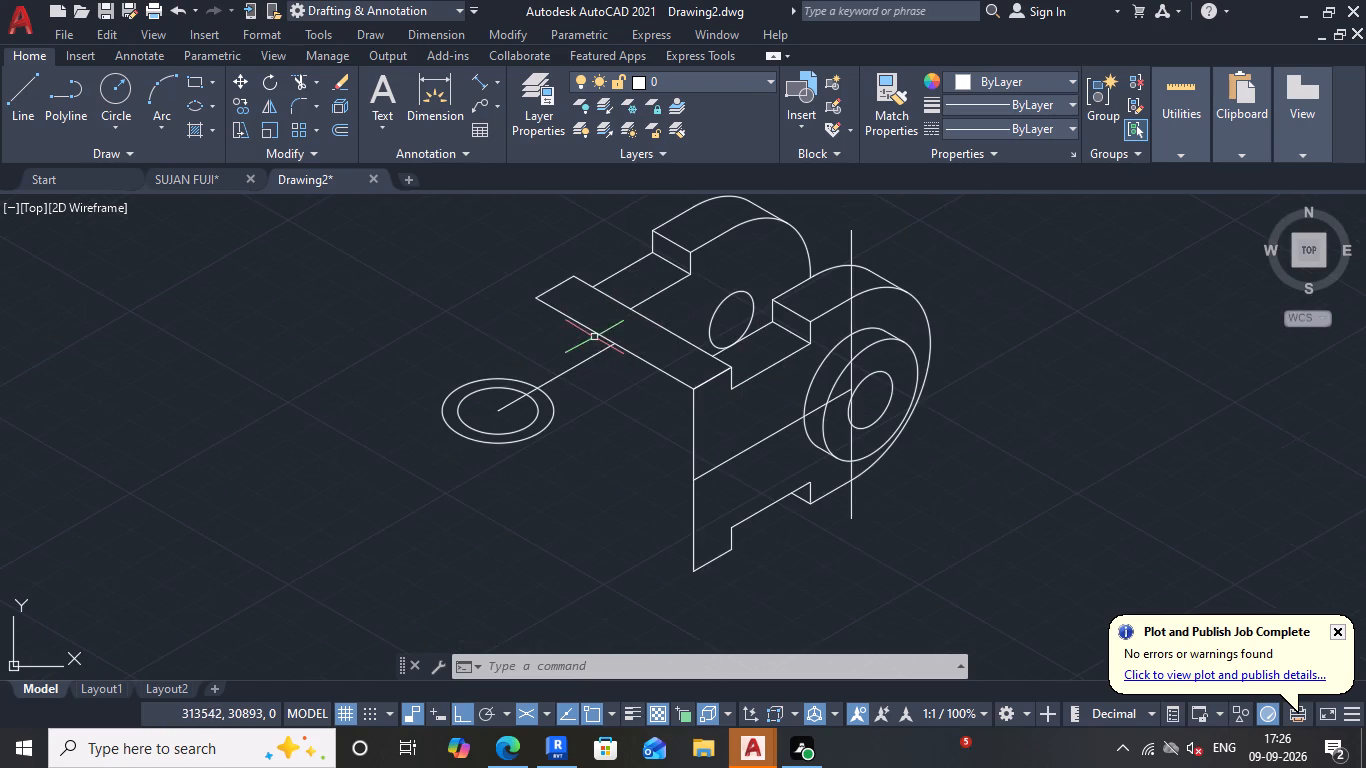
pyautogui.click(15, 108)
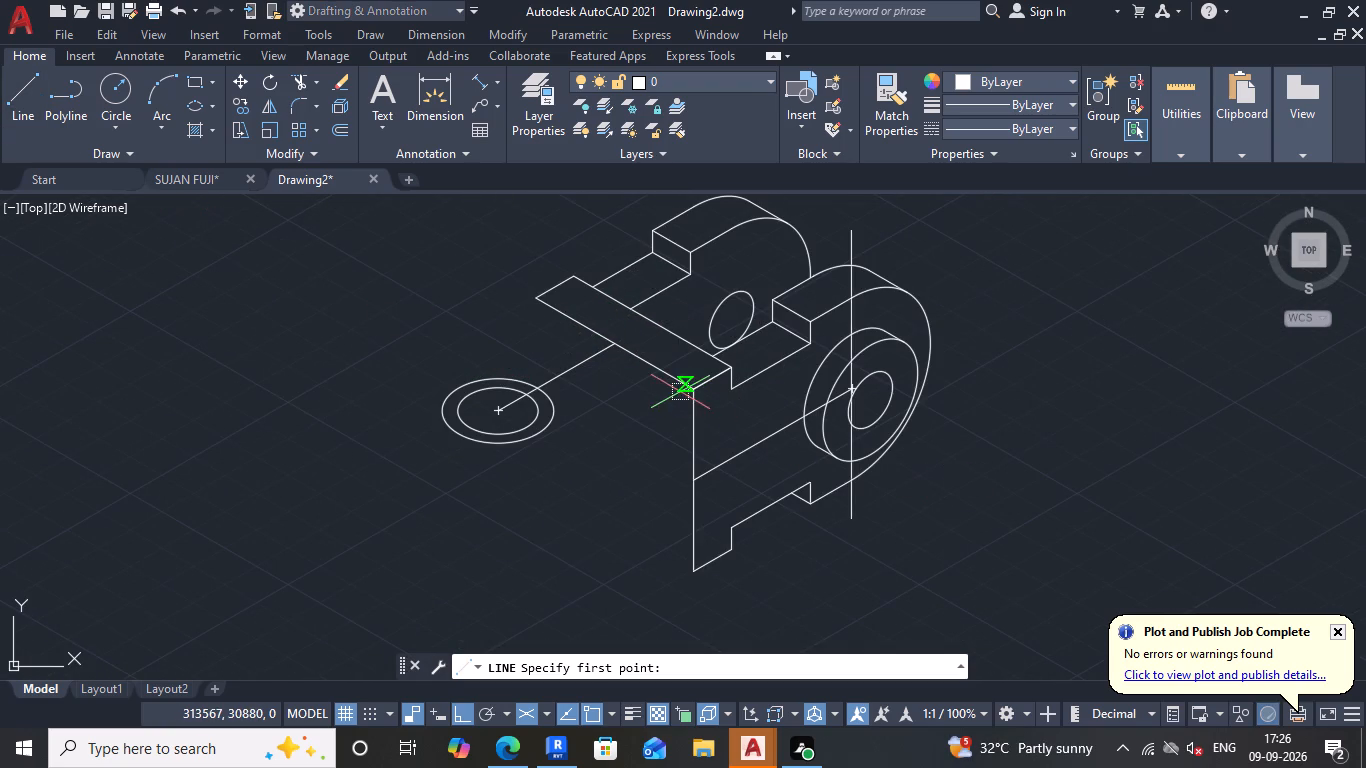
pyautogui.click(689, 390)
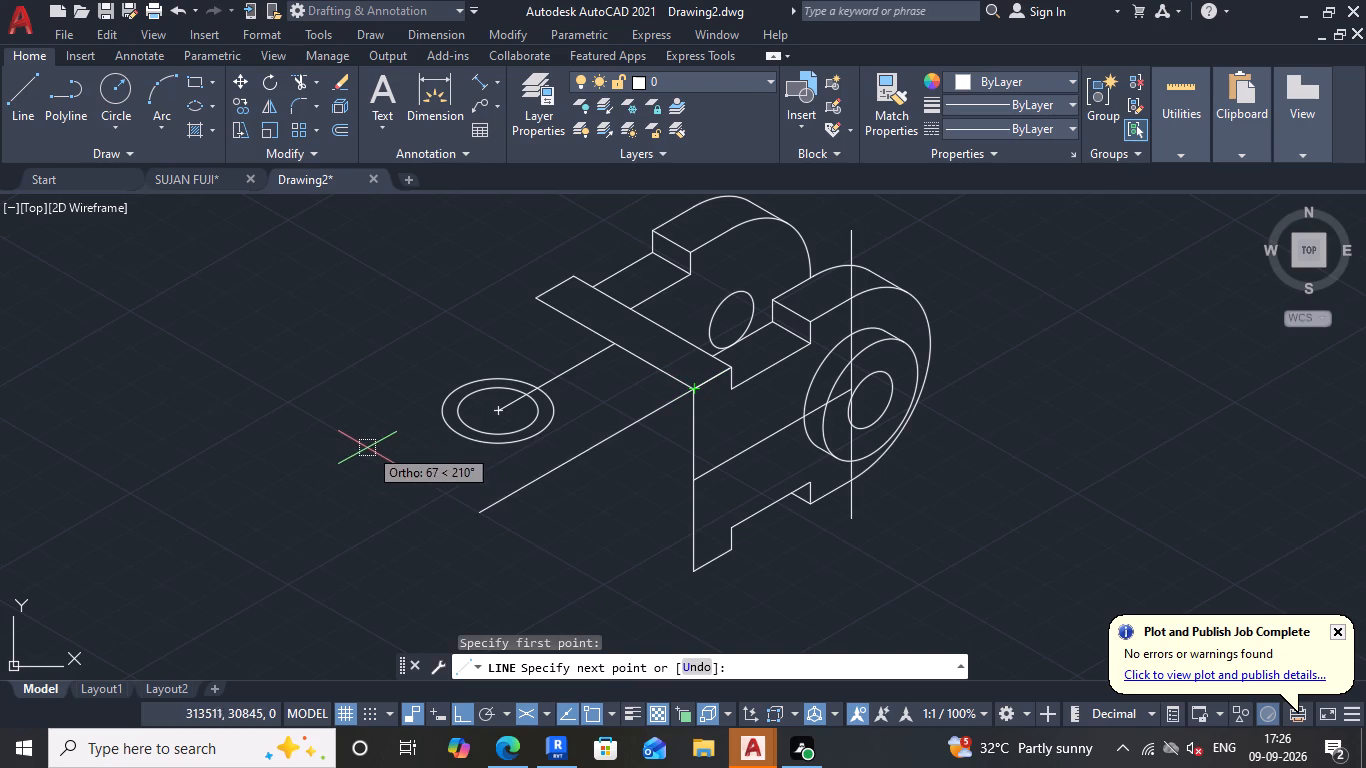
pyautogui.click(330, 472)
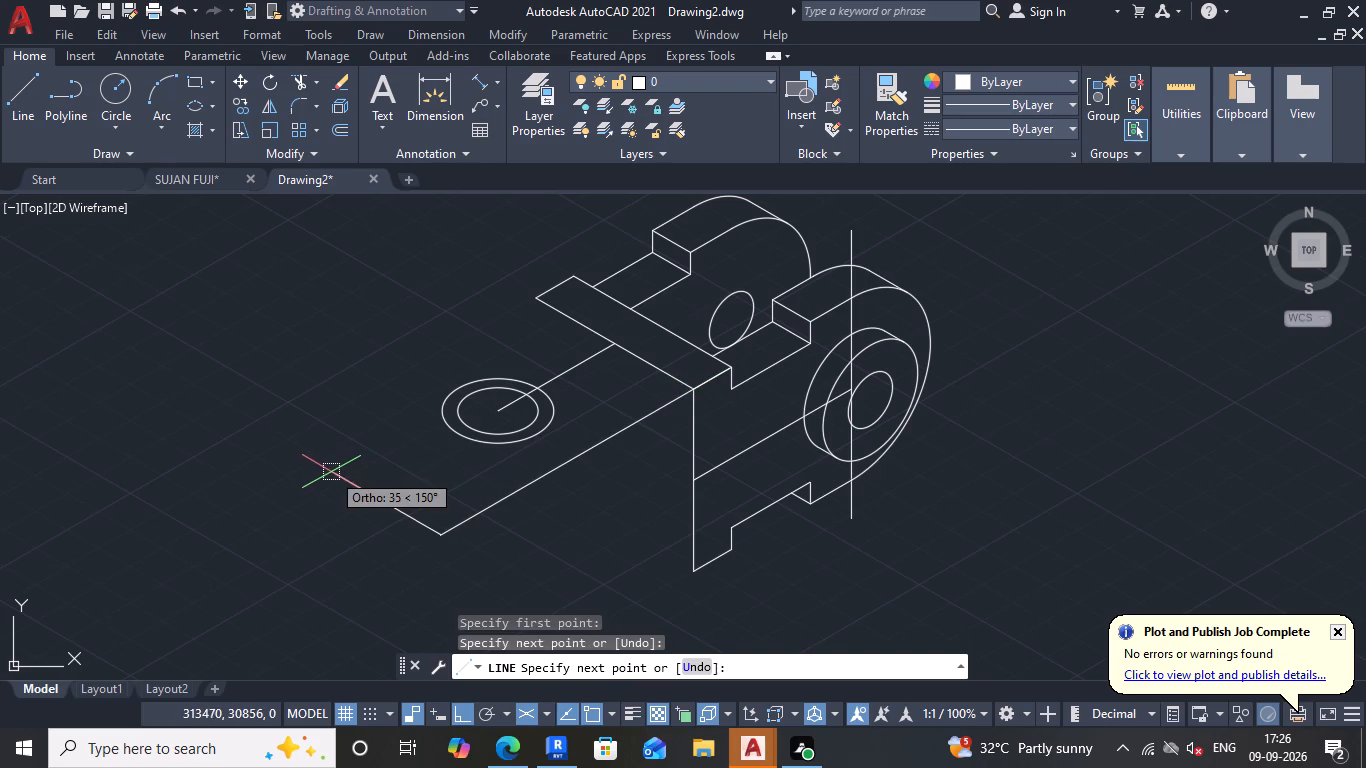
pyautogui.click(275, 396)
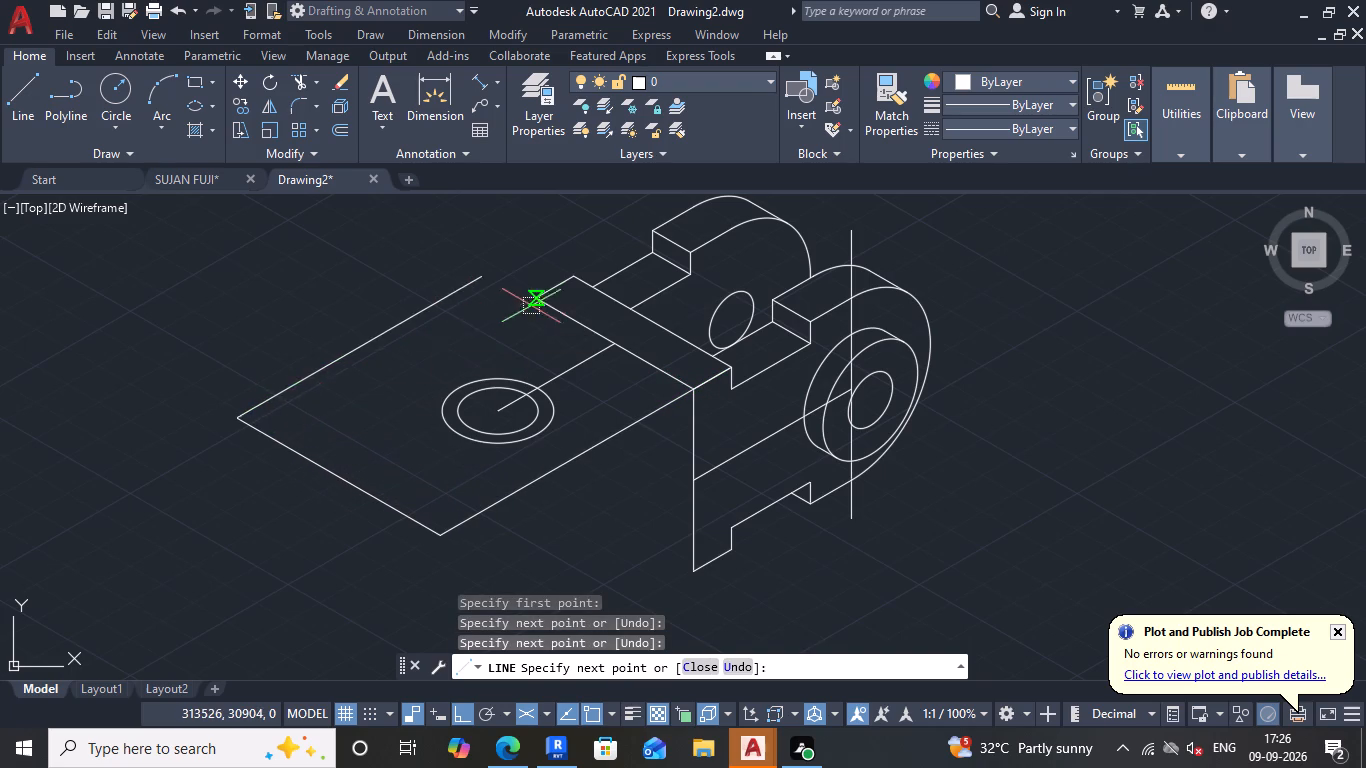
pyautogui.press('Escape')
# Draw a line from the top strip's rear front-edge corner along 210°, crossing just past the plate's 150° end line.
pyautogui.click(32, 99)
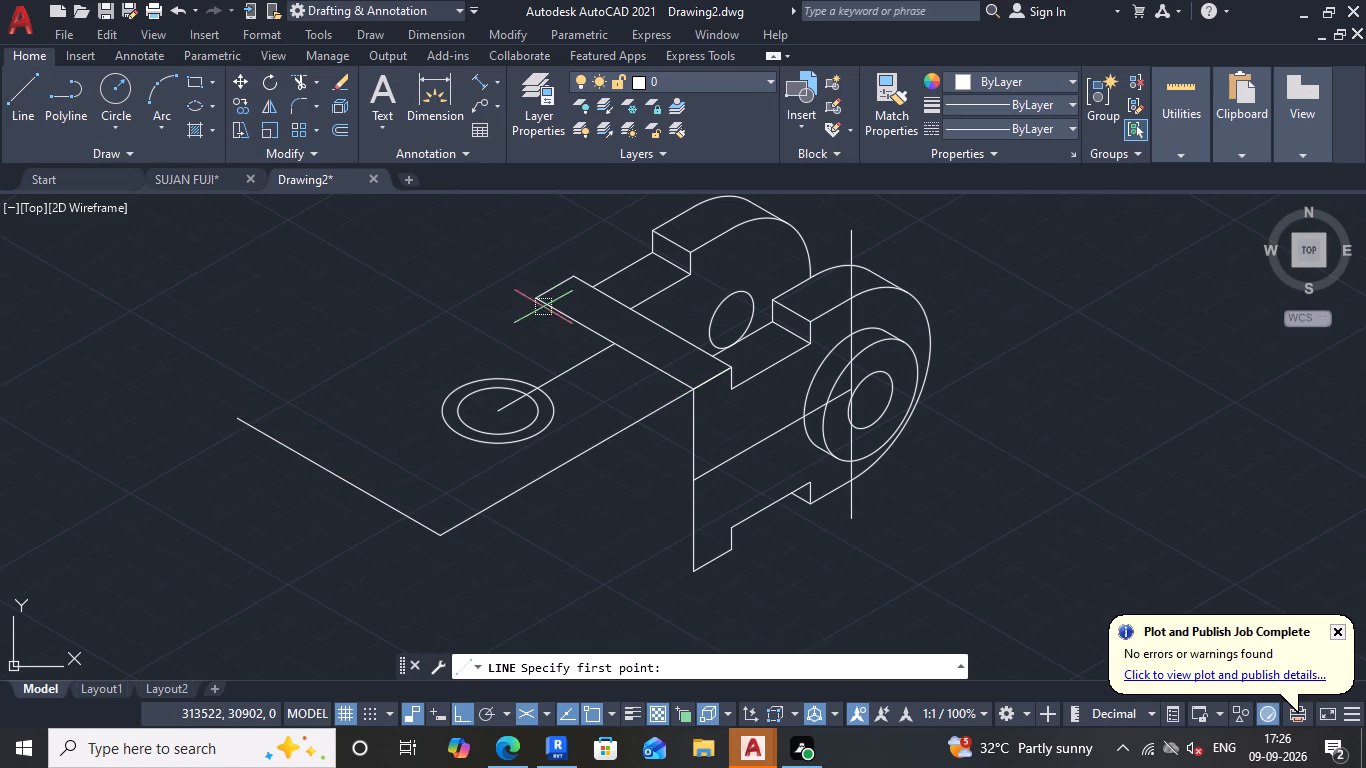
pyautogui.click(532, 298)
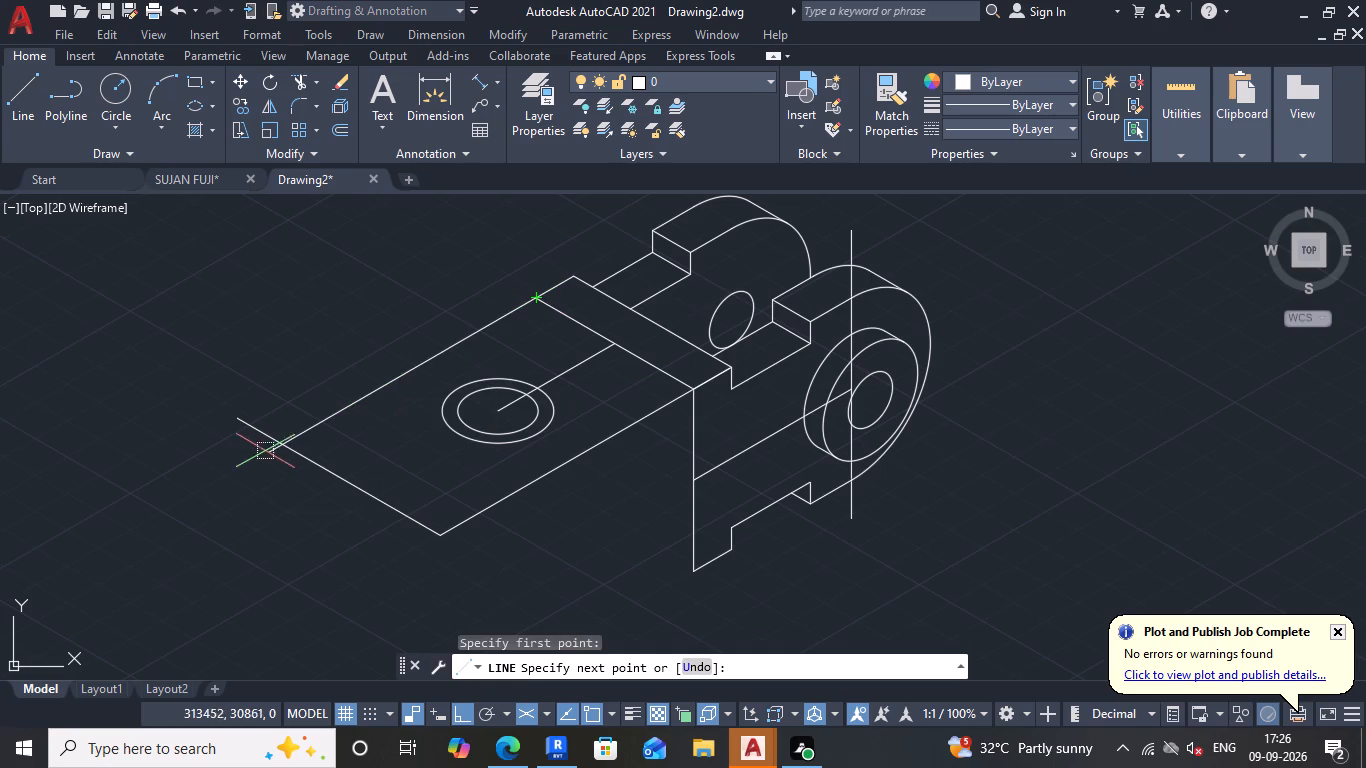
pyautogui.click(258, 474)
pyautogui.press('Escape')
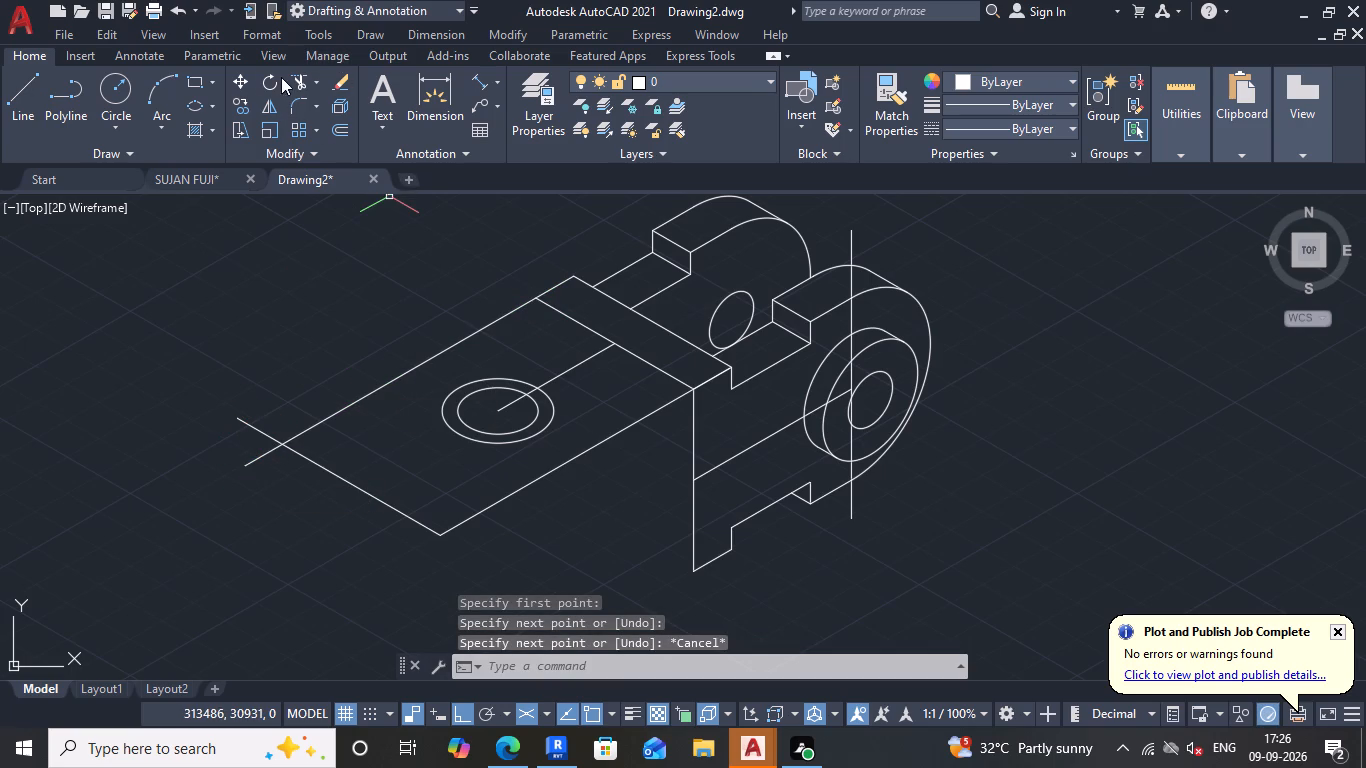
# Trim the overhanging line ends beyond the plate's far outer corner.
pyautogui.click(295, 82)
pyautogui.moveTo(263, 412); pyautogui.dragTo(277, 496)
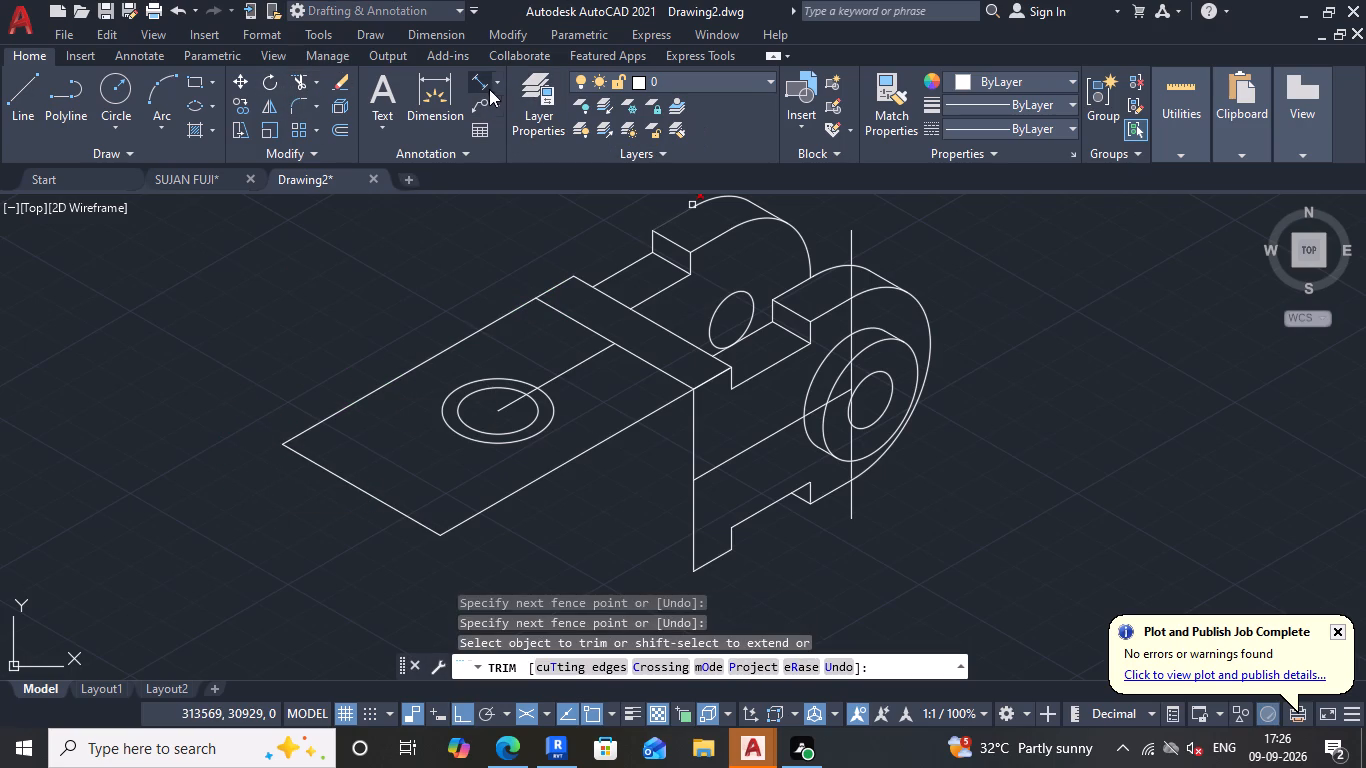
# Measure the angle between the plate's rear long edge and the top strip's front edge using an angular dimension, without placing it.
pyautogui.click(494, 79)
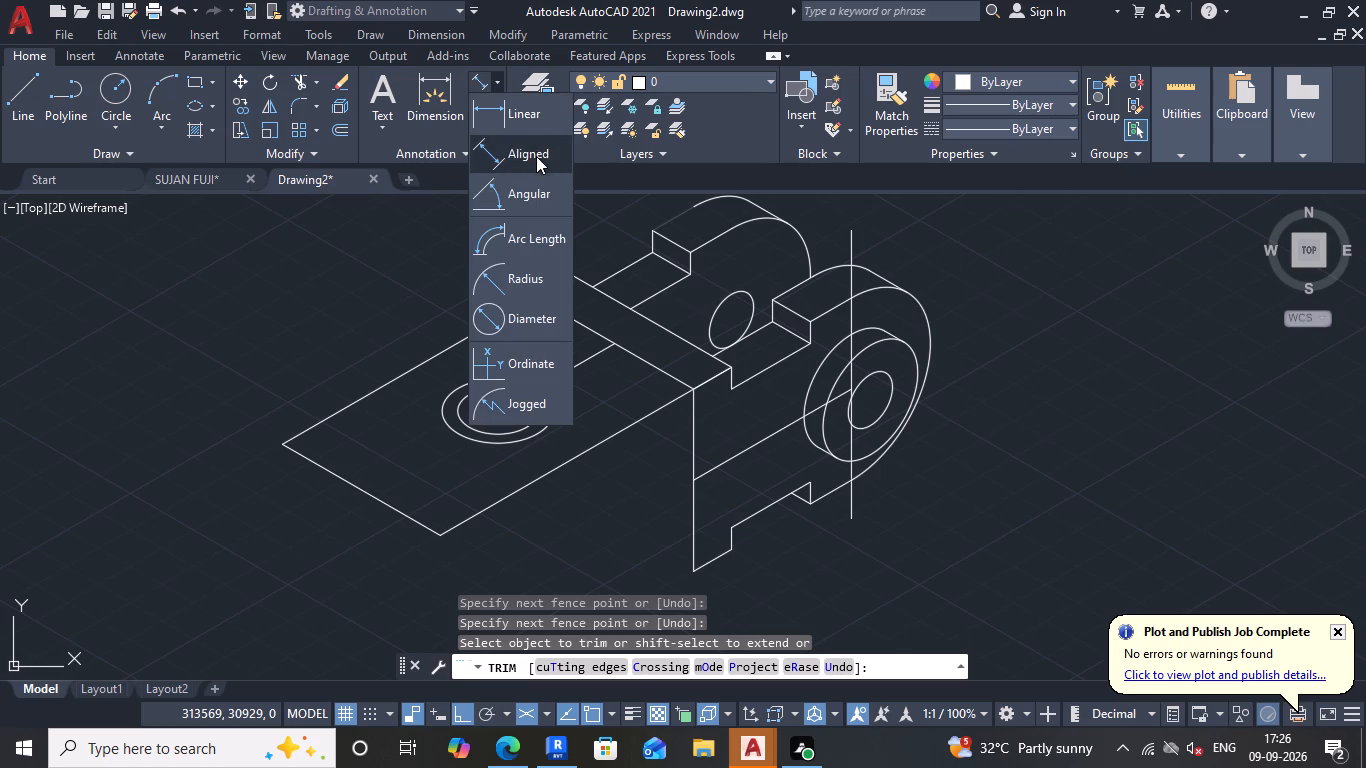
pyautogui.click(533, 190)
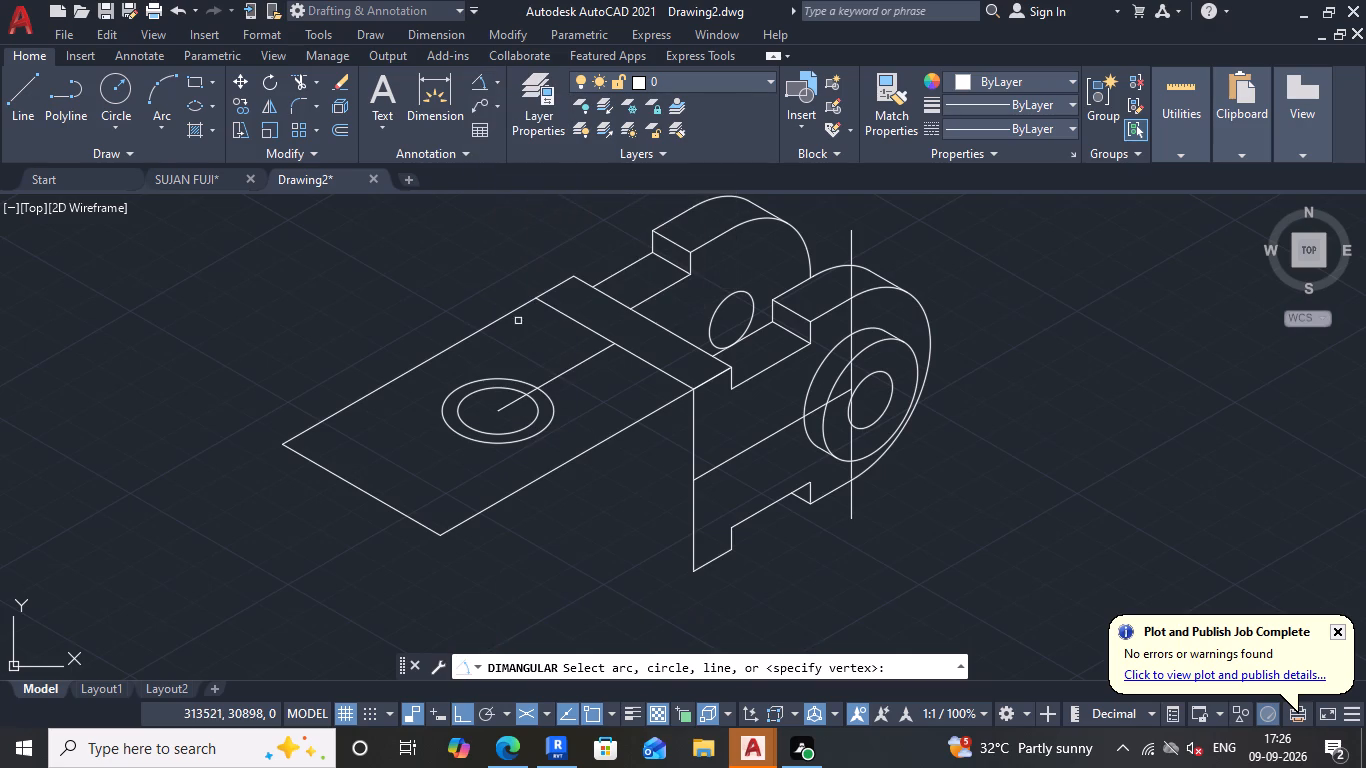
pyautogui.click(490, 322)
pyautogui.click(500, 502)
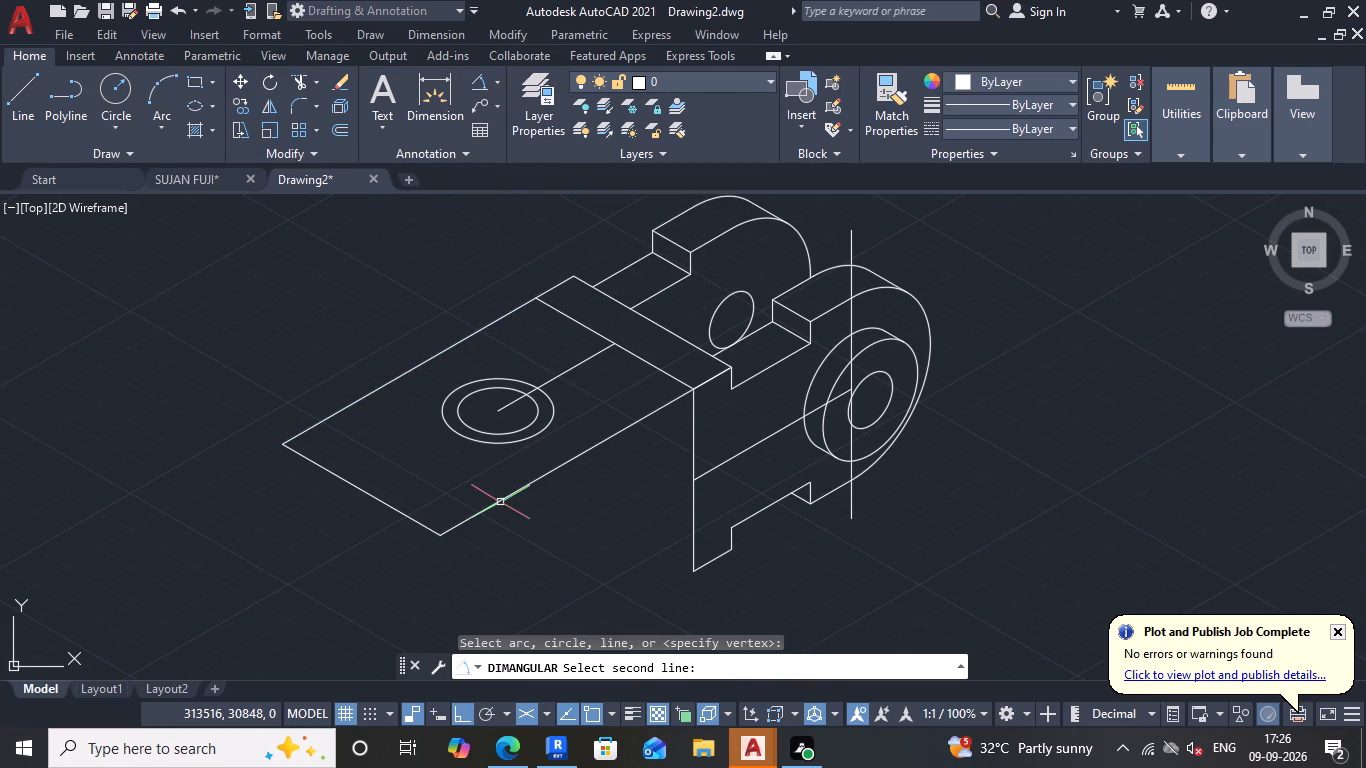
pyautogui.click(477, 82)
pyautogui.click(468, 339)
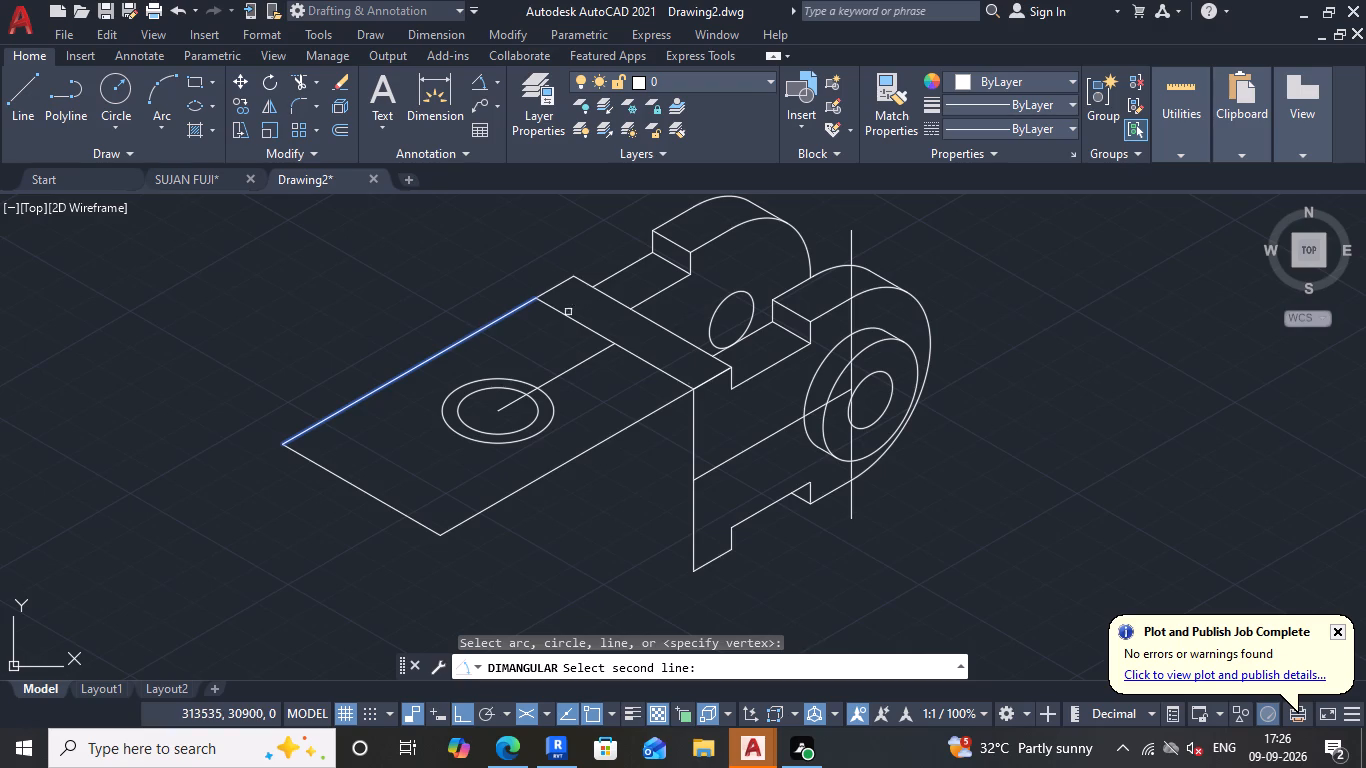
pyautogui.click(565, 320)
pyautogui.click(568, 319)
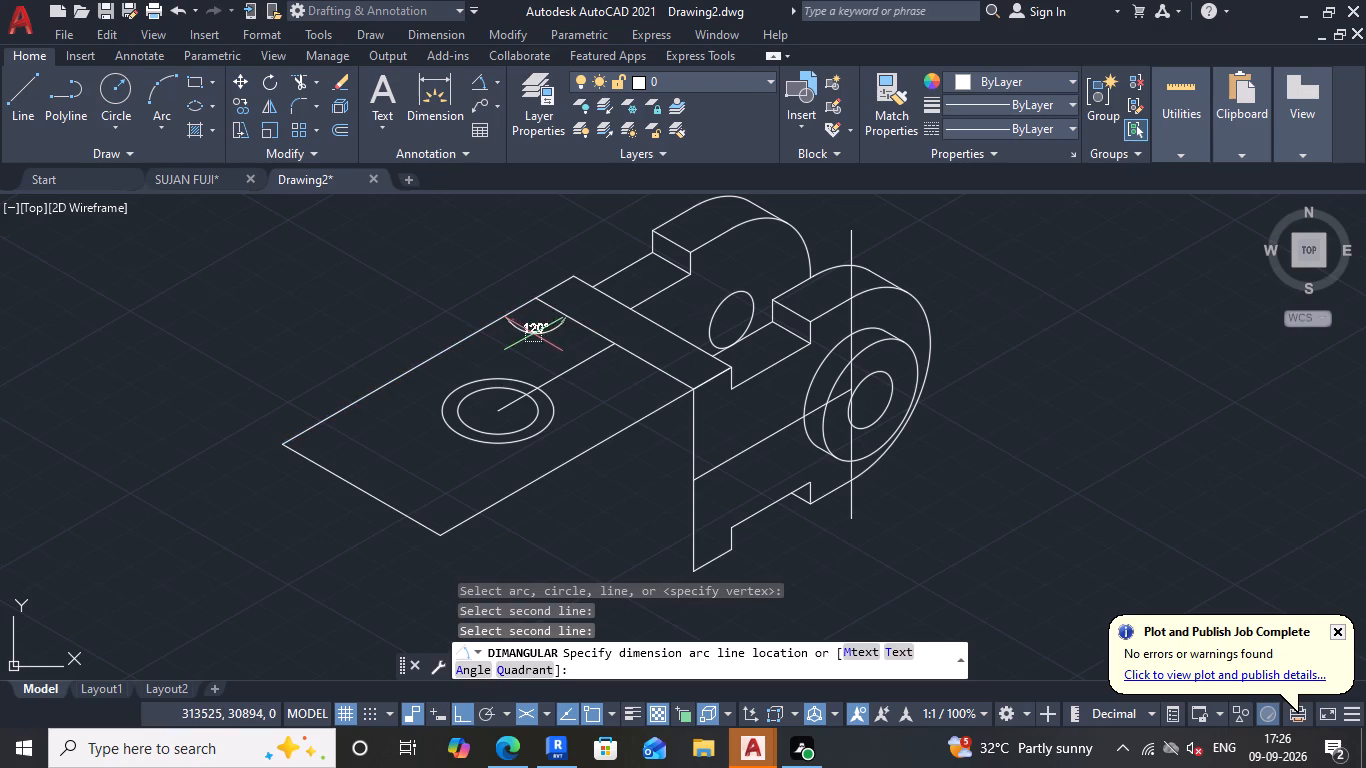
pyautogui.scroll(2, 523, 365)
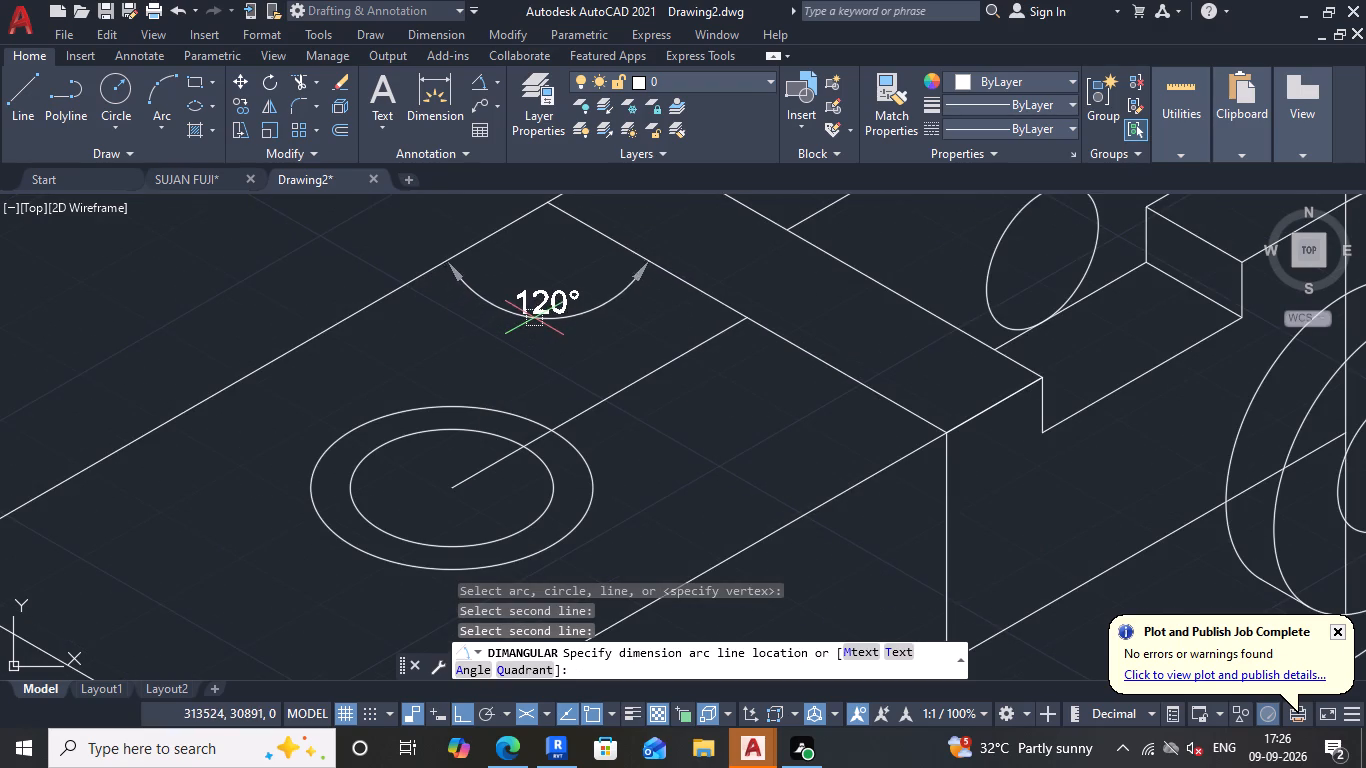
pyautogui.scroll(2, 534, 318)
pyautogui.scroll(-3, 534, 318)
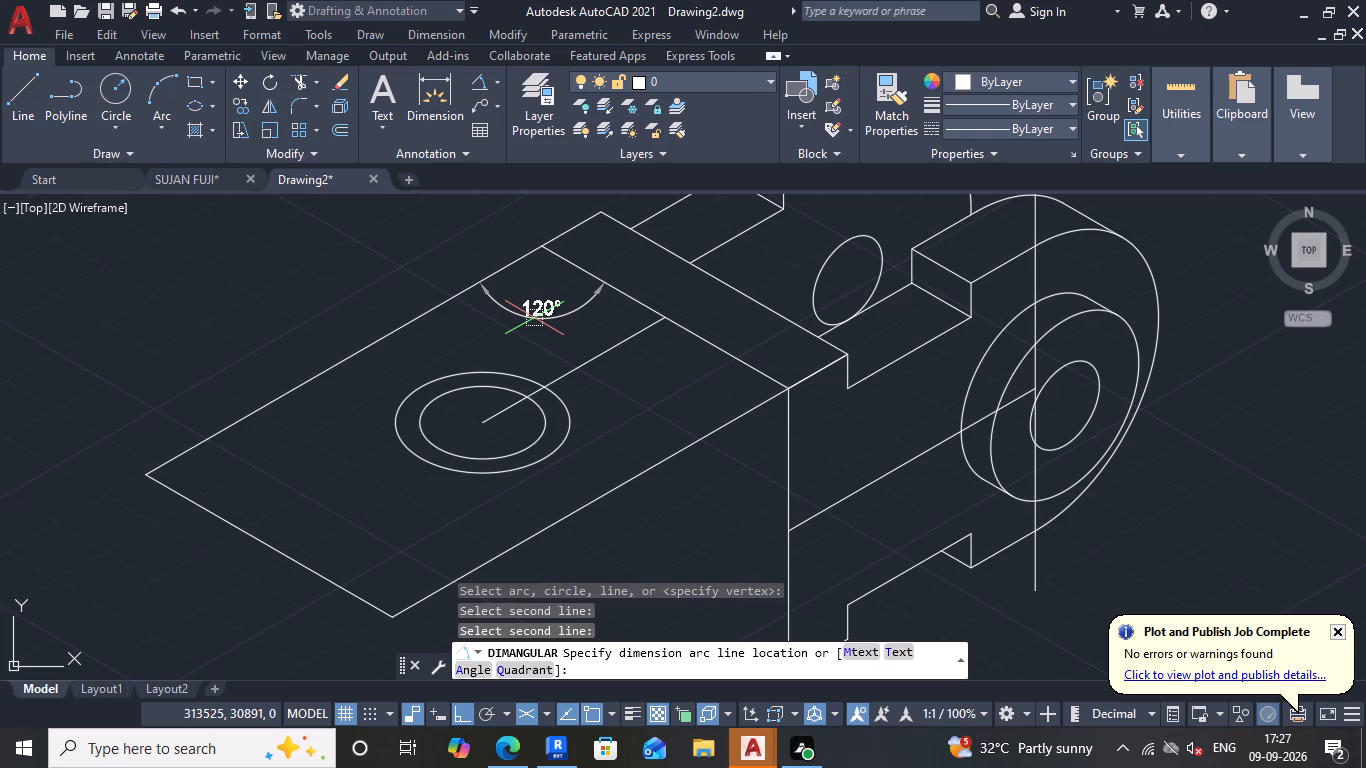
pyautogui.press('Escape')
# Delete the three outline lines of the projecting plate around the concentric isocircles.
pyautogui.scroll(-3, 542, 316)
pyautogui.scroll(2, 545, 314)
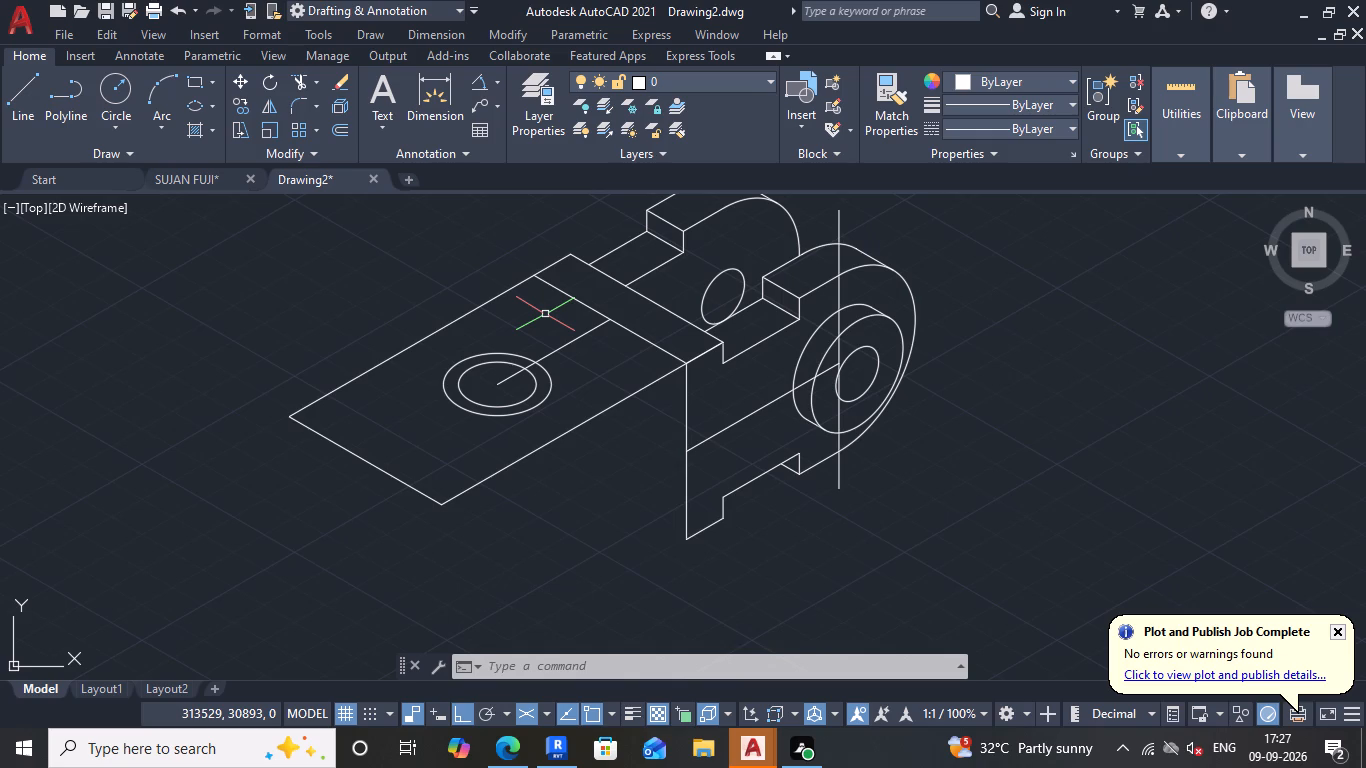
pyautogui.moveTo(551, 311); pyautogui.dragTo(545, 286, button='middle')
pyautogui.click(595, 433)
pyautogui.click(485, 432)
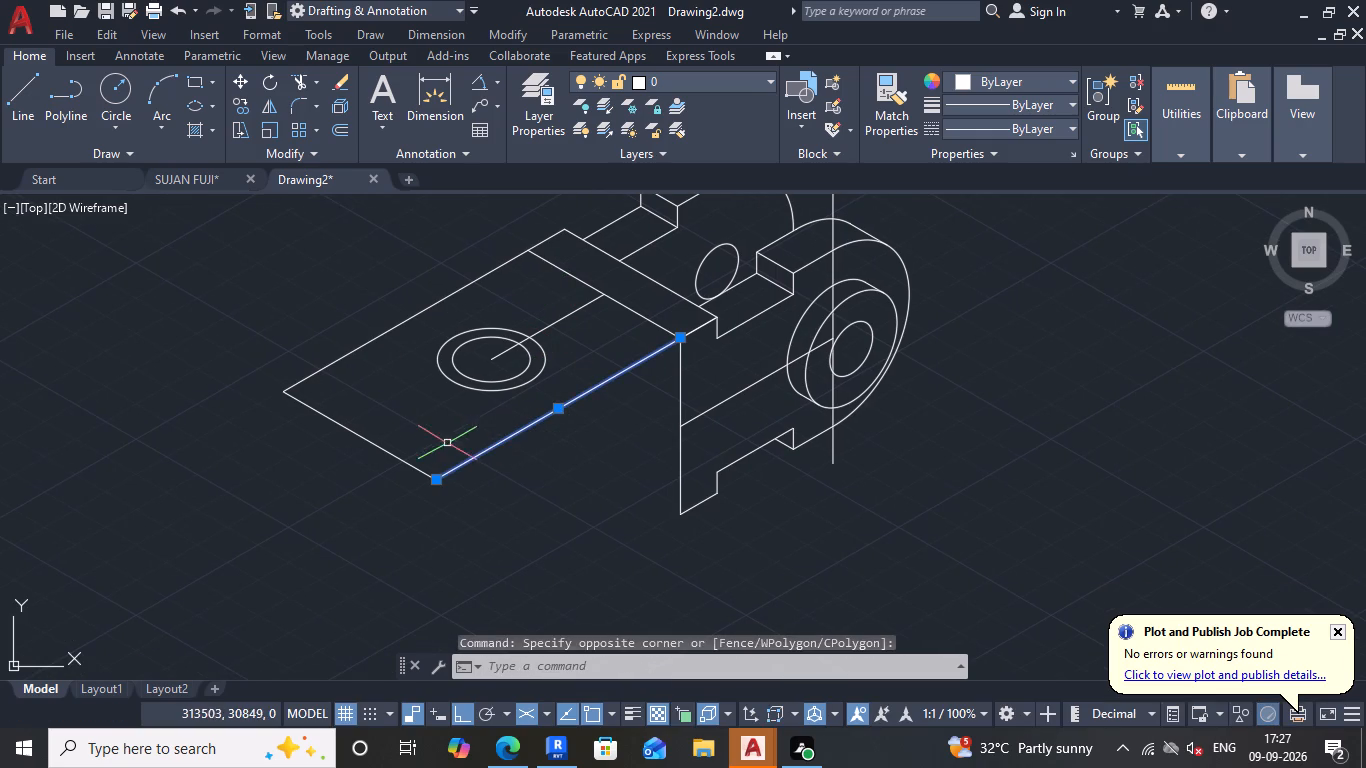
pyautogui.moveTo(433, 446); pyautogui.dragTo(378, 446)
pyautogui.click(243, 369)
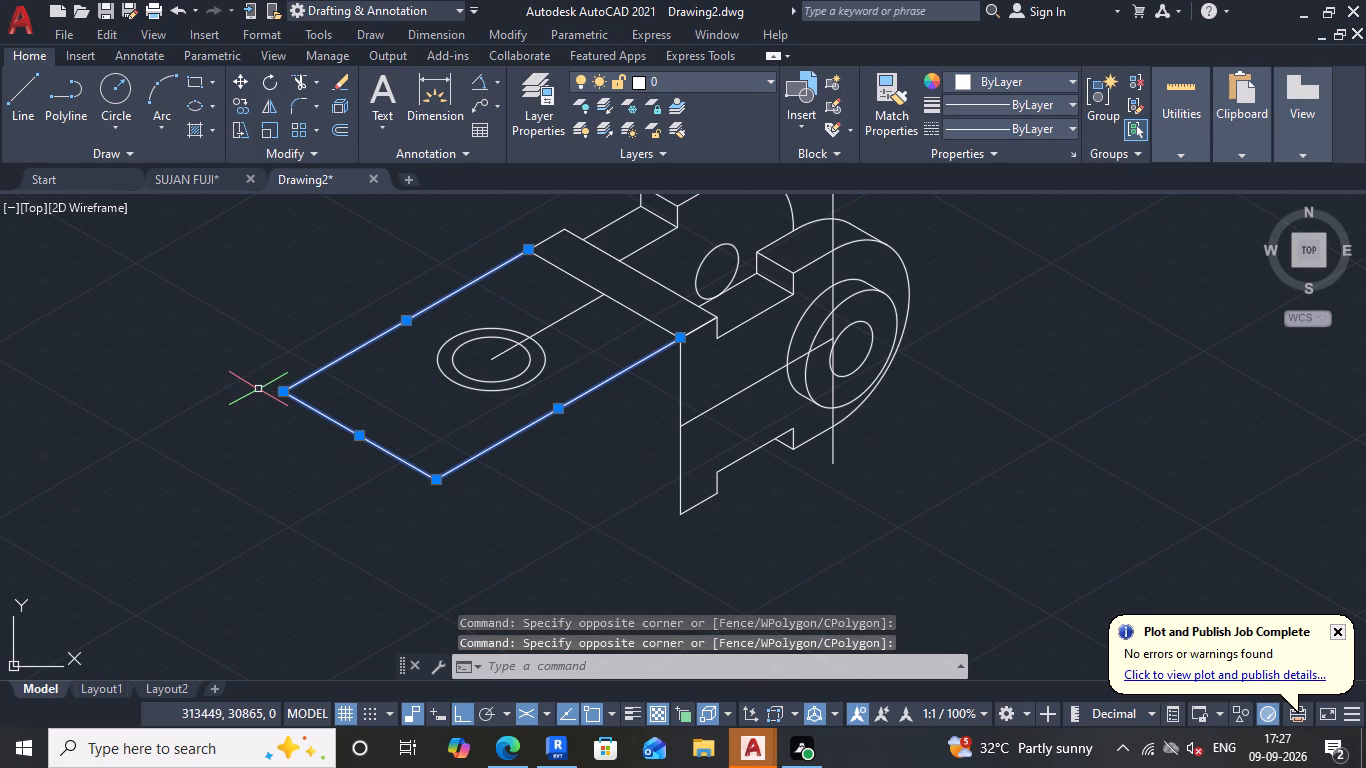
pyautogui.press('Delete')
# Copy the outer 12.5 mm radius isocircle 19 mm straight down from its centre, in the right isoplane.
pyautogui.scroll(-1, 624, 381)
pyautogui.scroll(2, 628, 395)
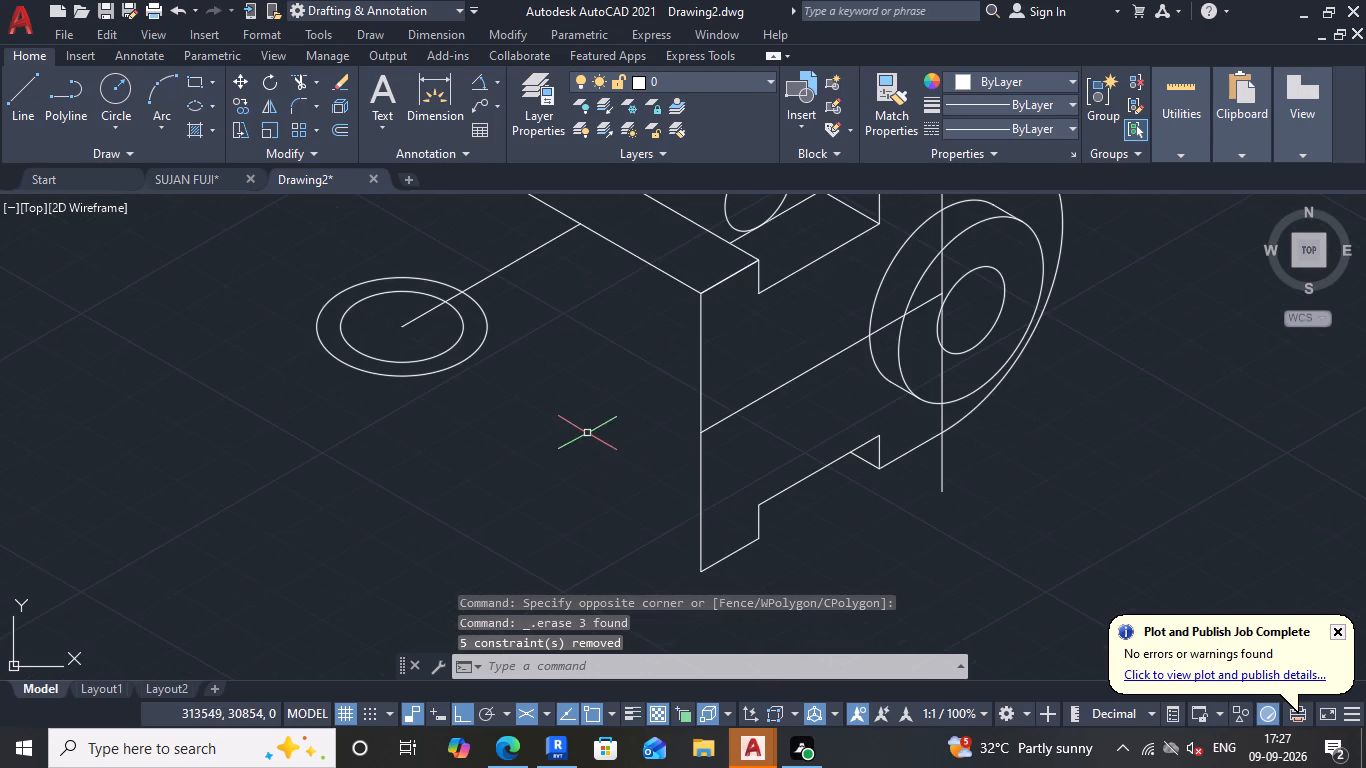
pyautogui.scroll(-1, 553, 373)
pyautogui.moveTo(553, 373); pyautogui.dragTo(537, 347, button='middle')
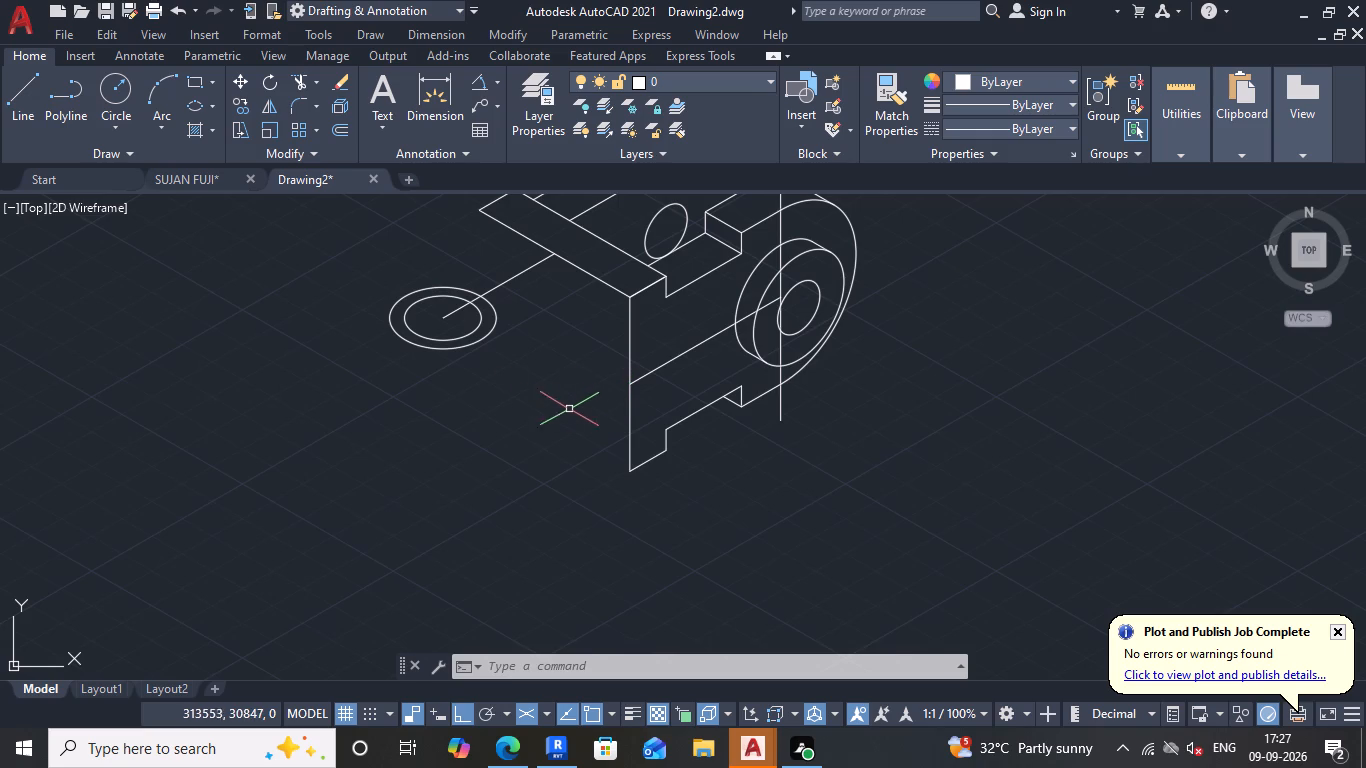
pyautogui.click(468, 346)
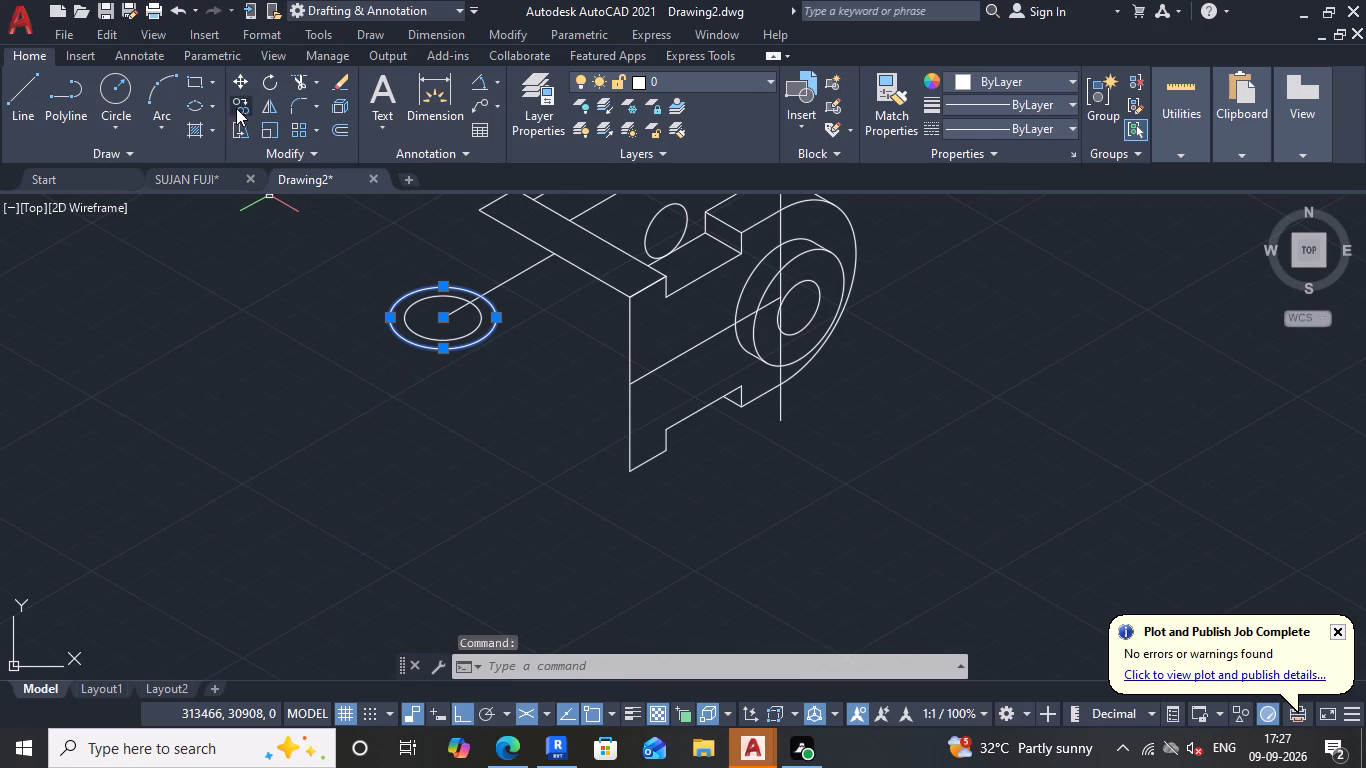
pyautogui.click(239, 108)
pyautogui.click(444, 318)
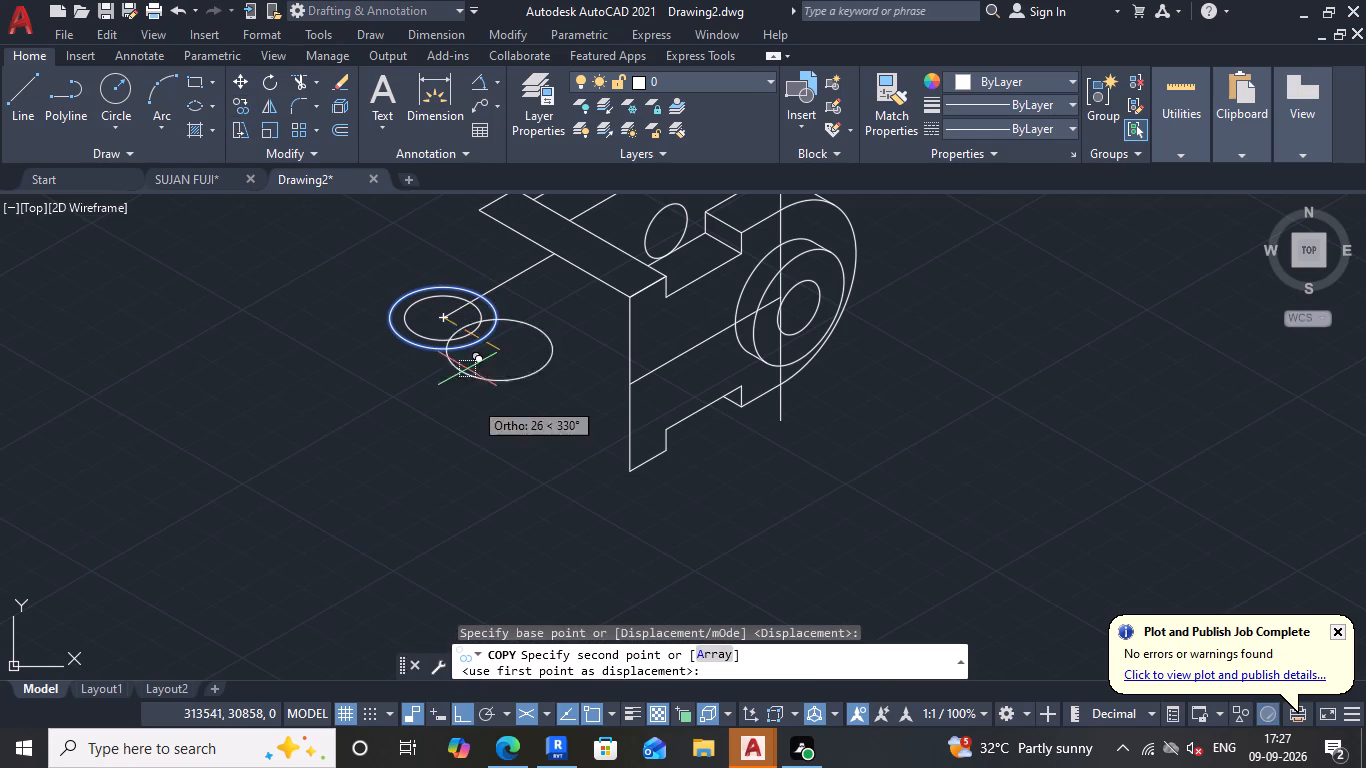
pyautogui.press('F5')
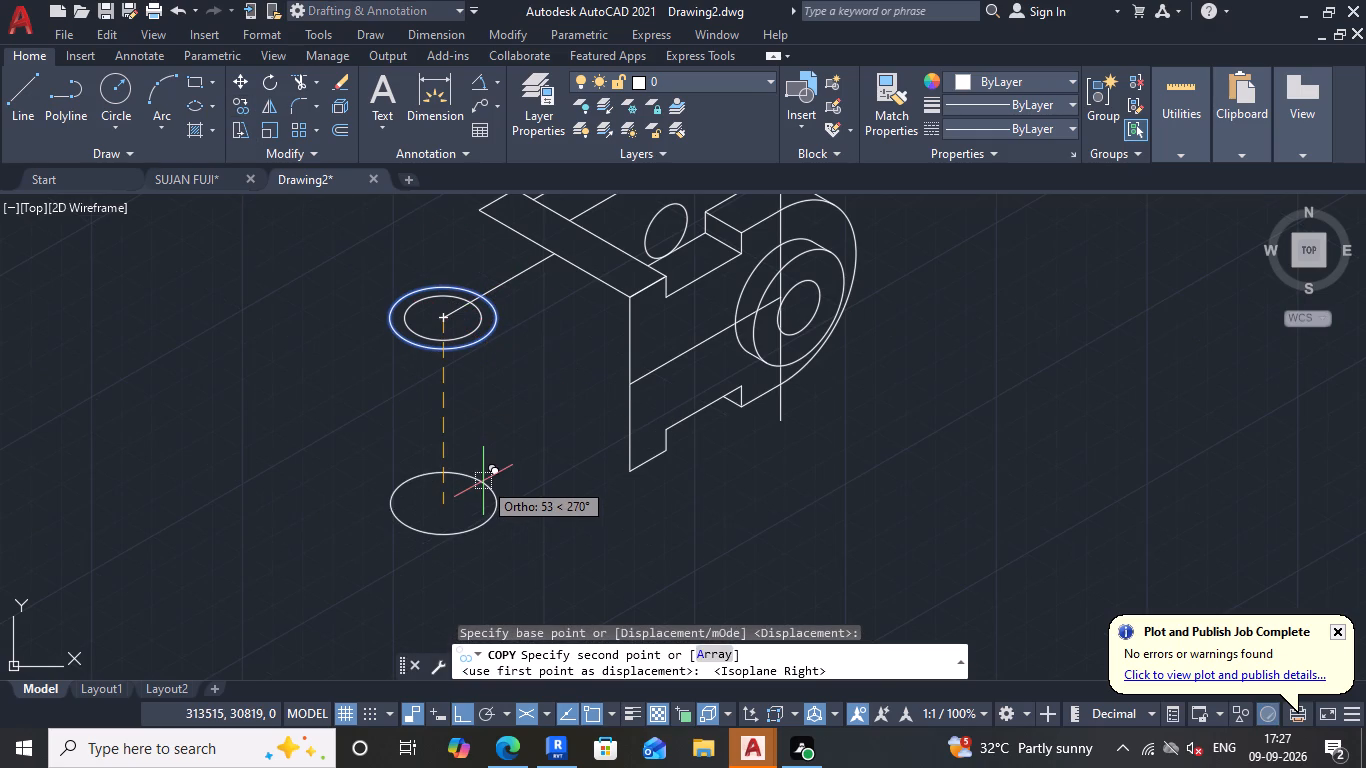
pyautogui.press('1')
pyautogui.press('9')
pyautogui.press('Return')
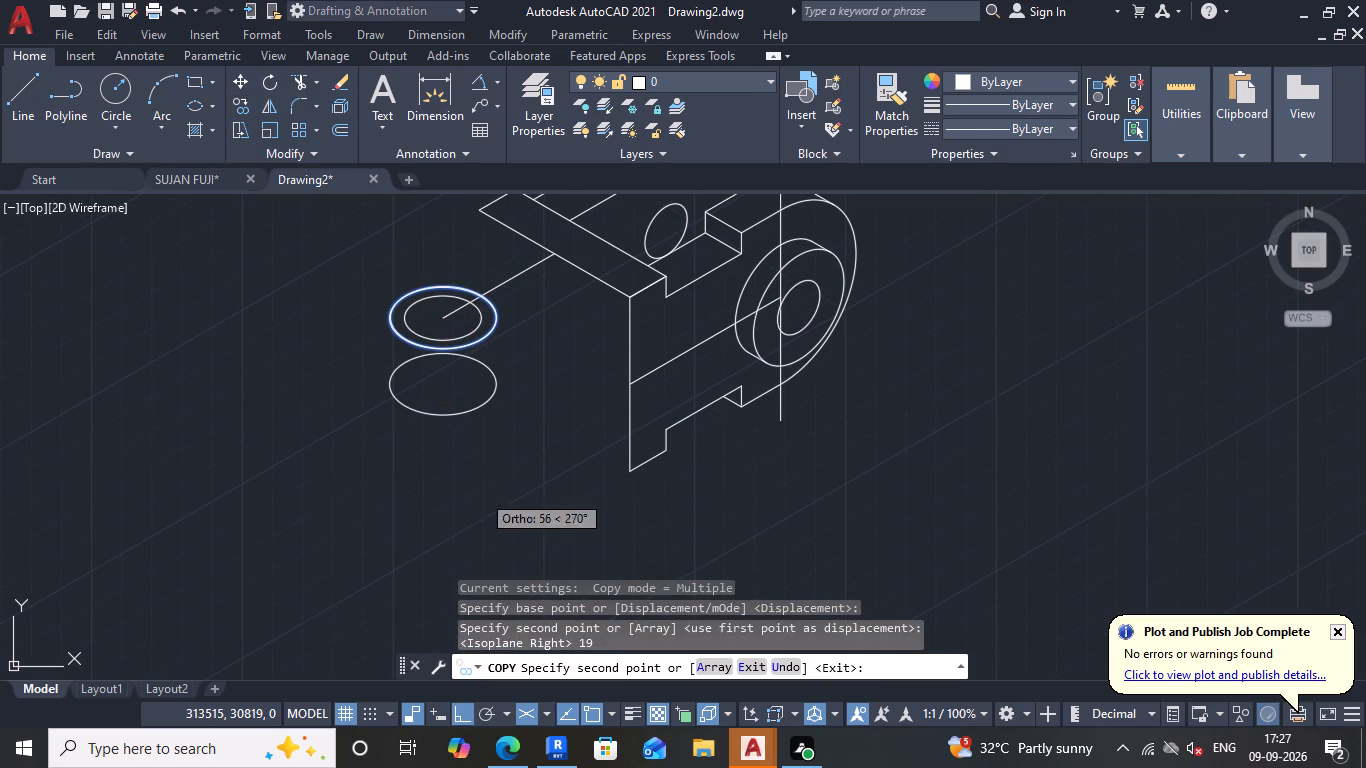
pyautogui.press('Escape')
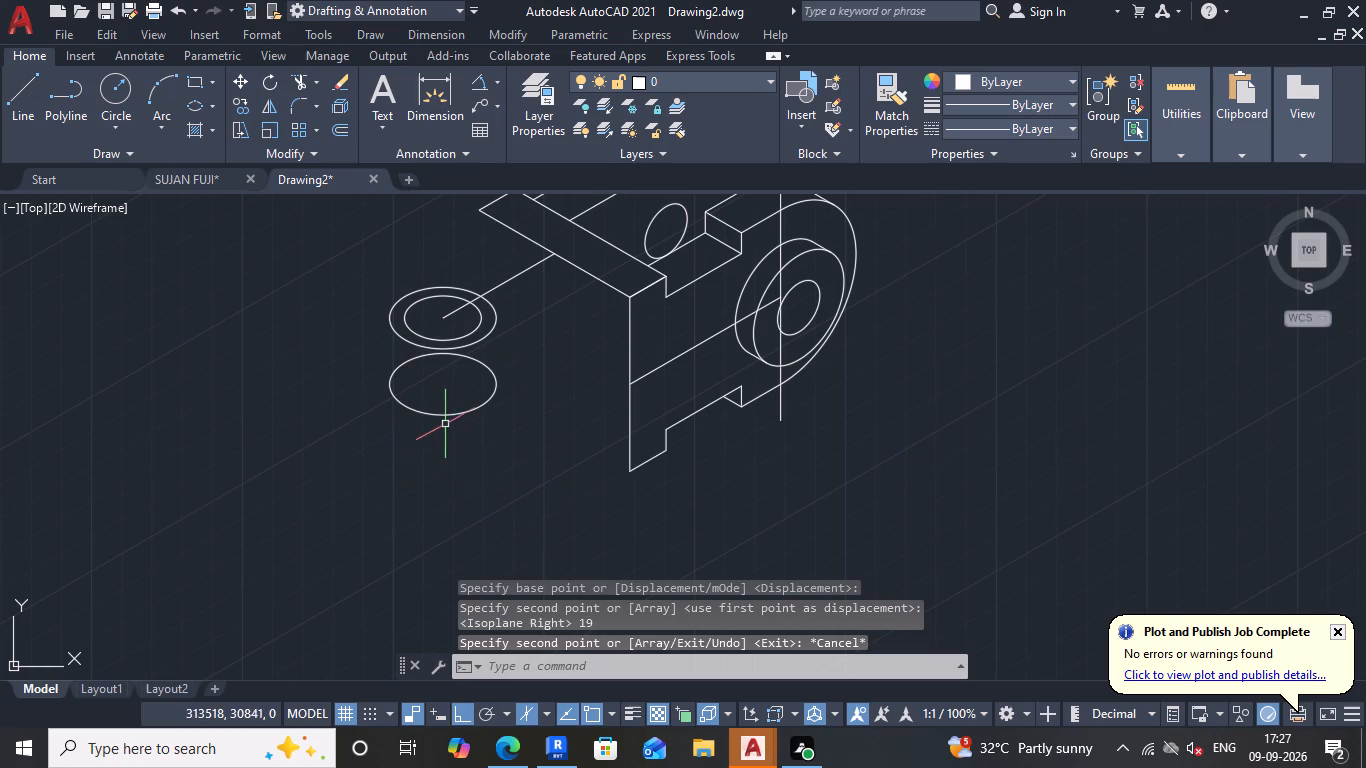
pyautogui.click(493, 79)
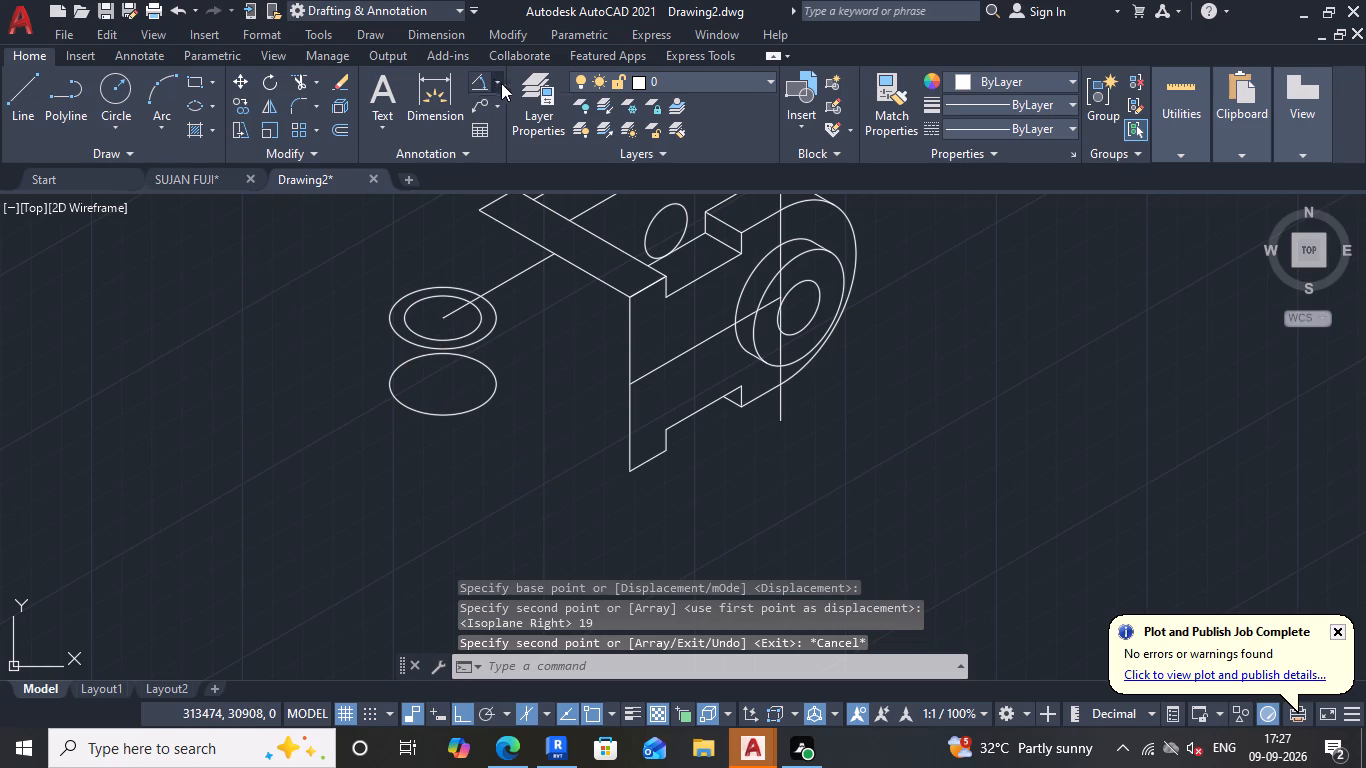
pyautogui.press('Escape')
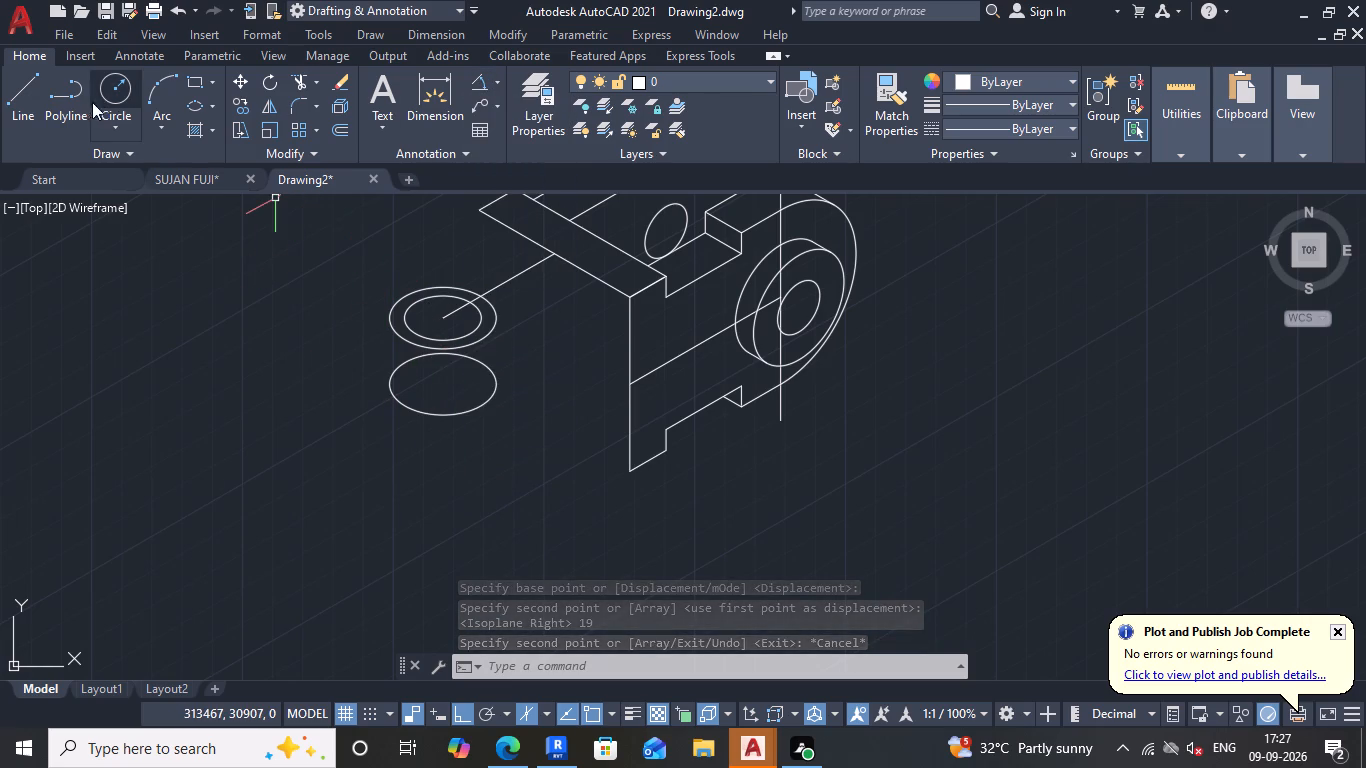
# Draw two vertical lines joining the side quadrants of the upper outer isocircle to those of its lower copy.
pyautogui.click(35, 95)
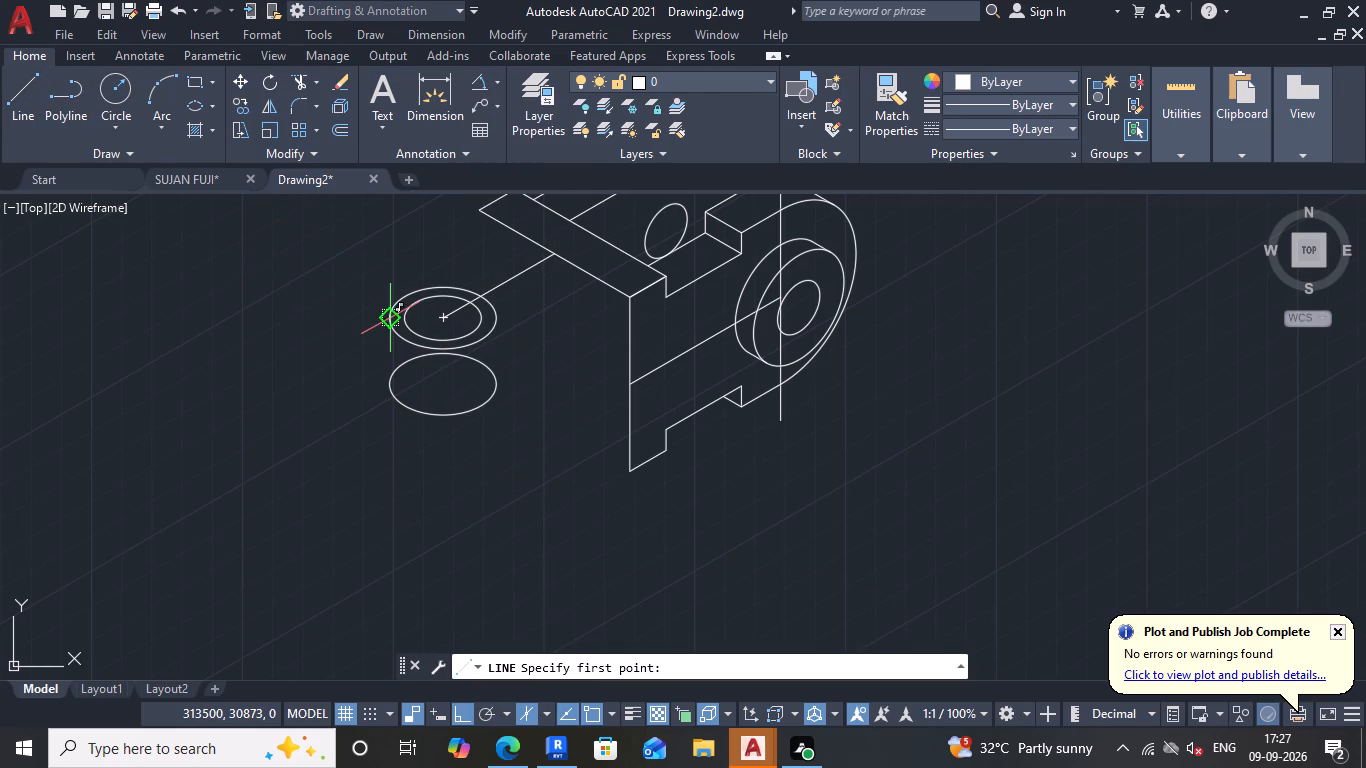
pyautogui.click(390, 320)
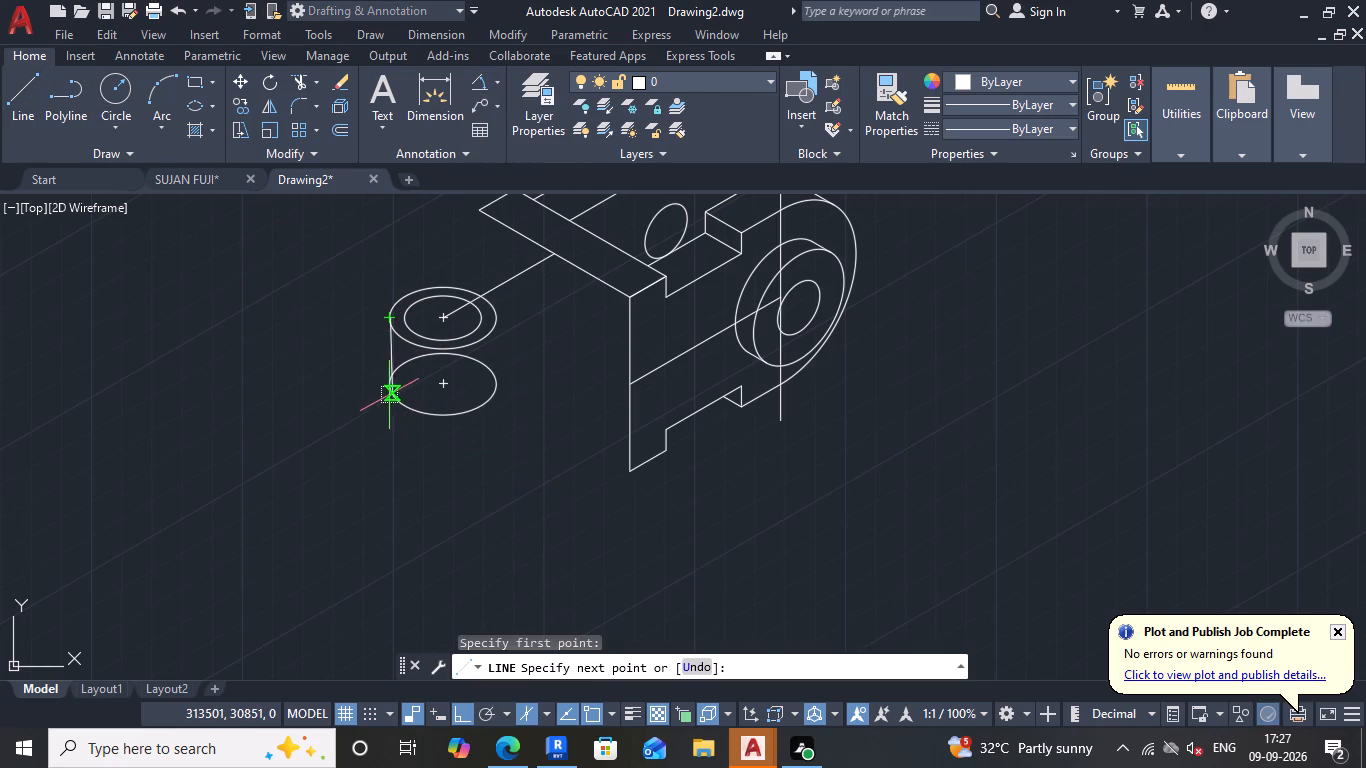
pyautogui.click(388, 385)
pyautogui.press('Escape')
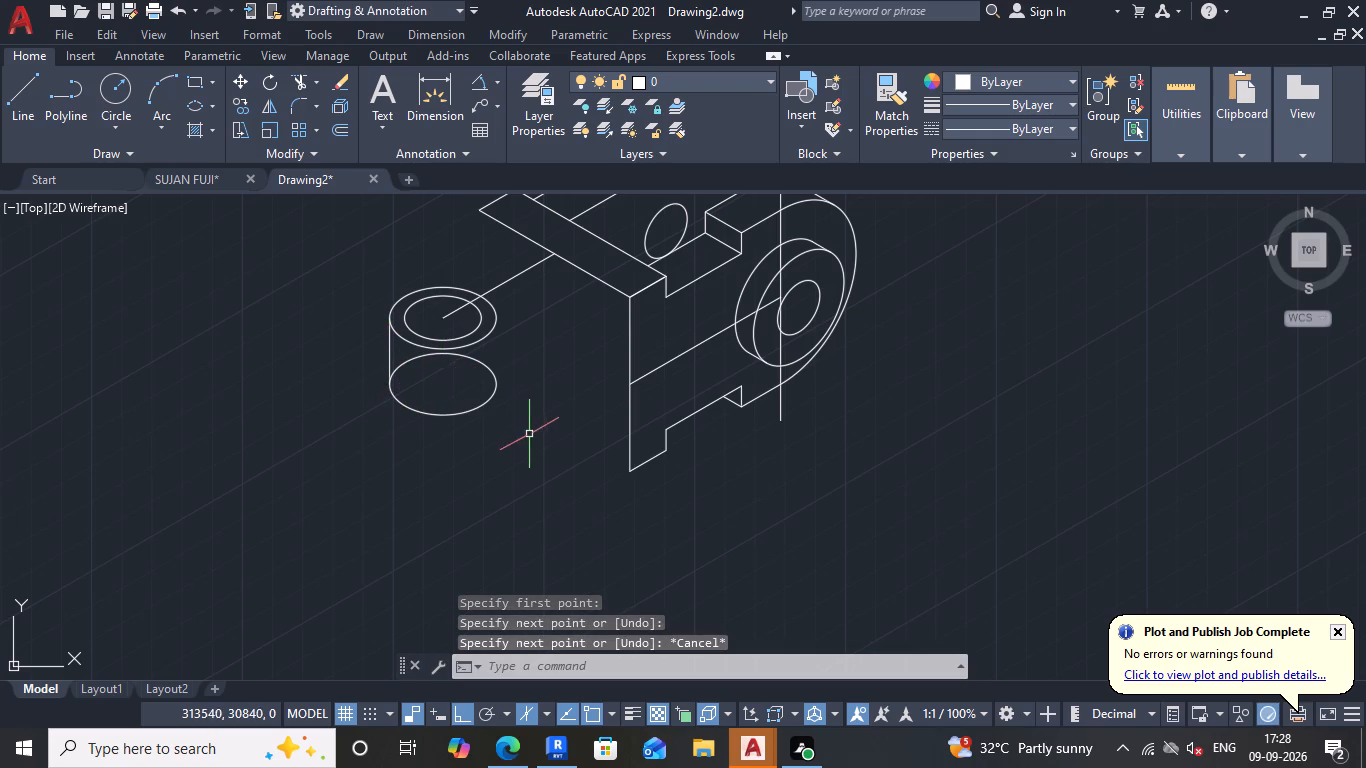
pyautogui.click(14, 95)
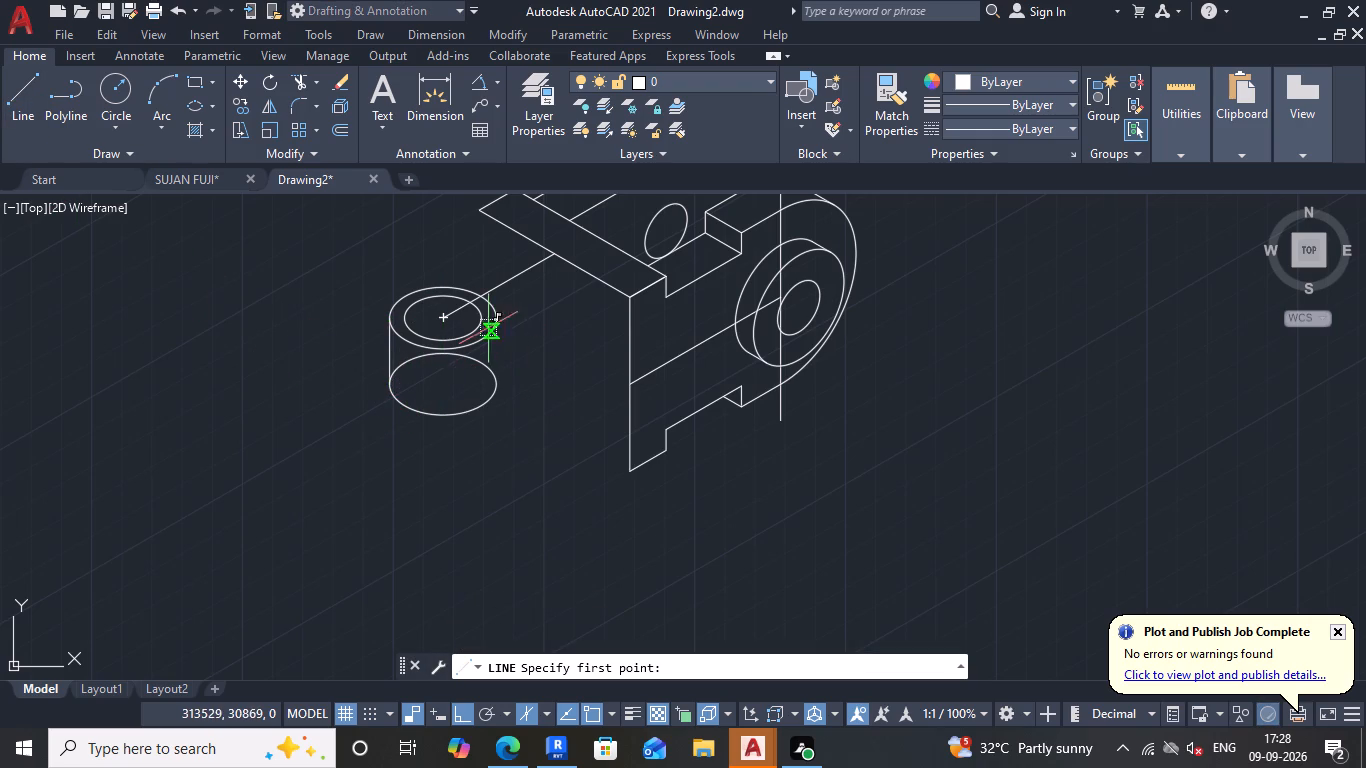
pyautogui.click(502, 314)
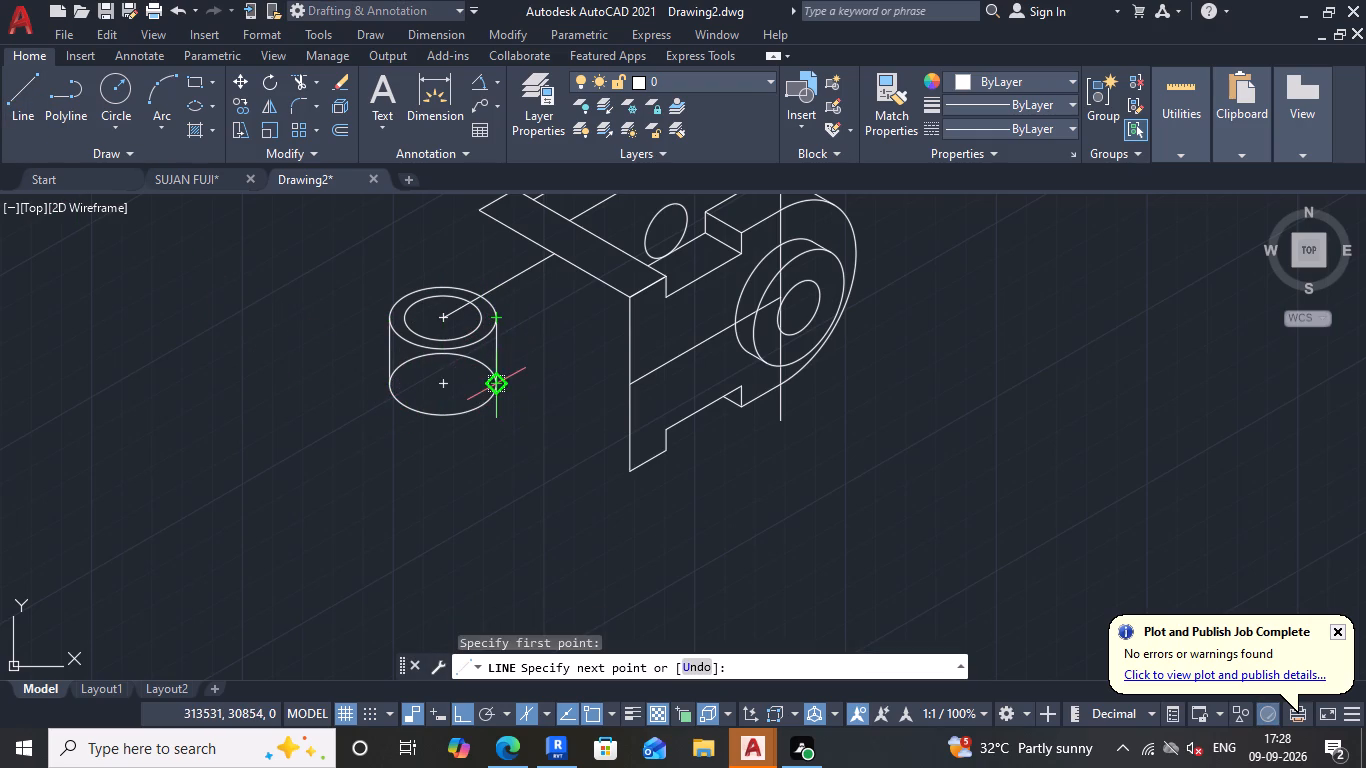
pyautogui.click(496, 385)
pyautogui.press('Escape')
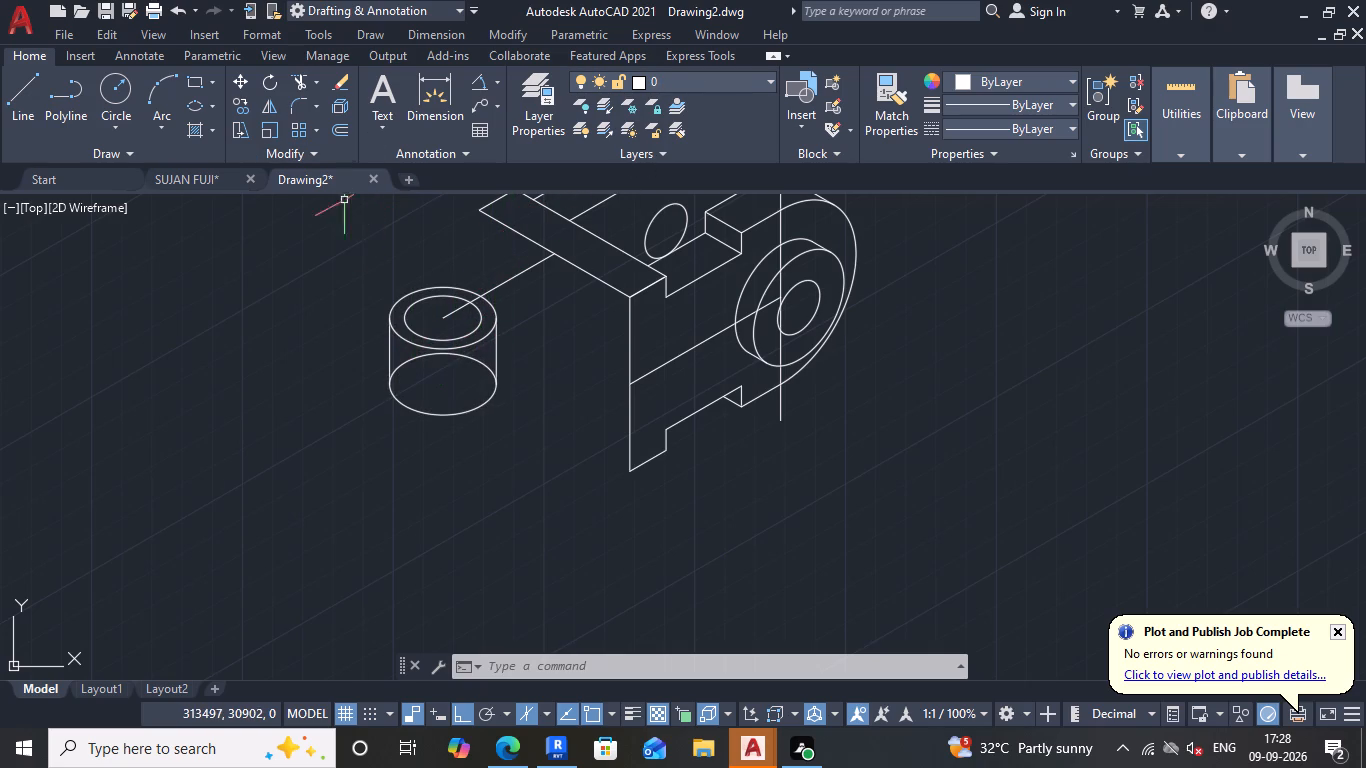
# Trim away the hidden back half of the lower isocircle between the two vertical lines.
pyautogui.click(301, 83)
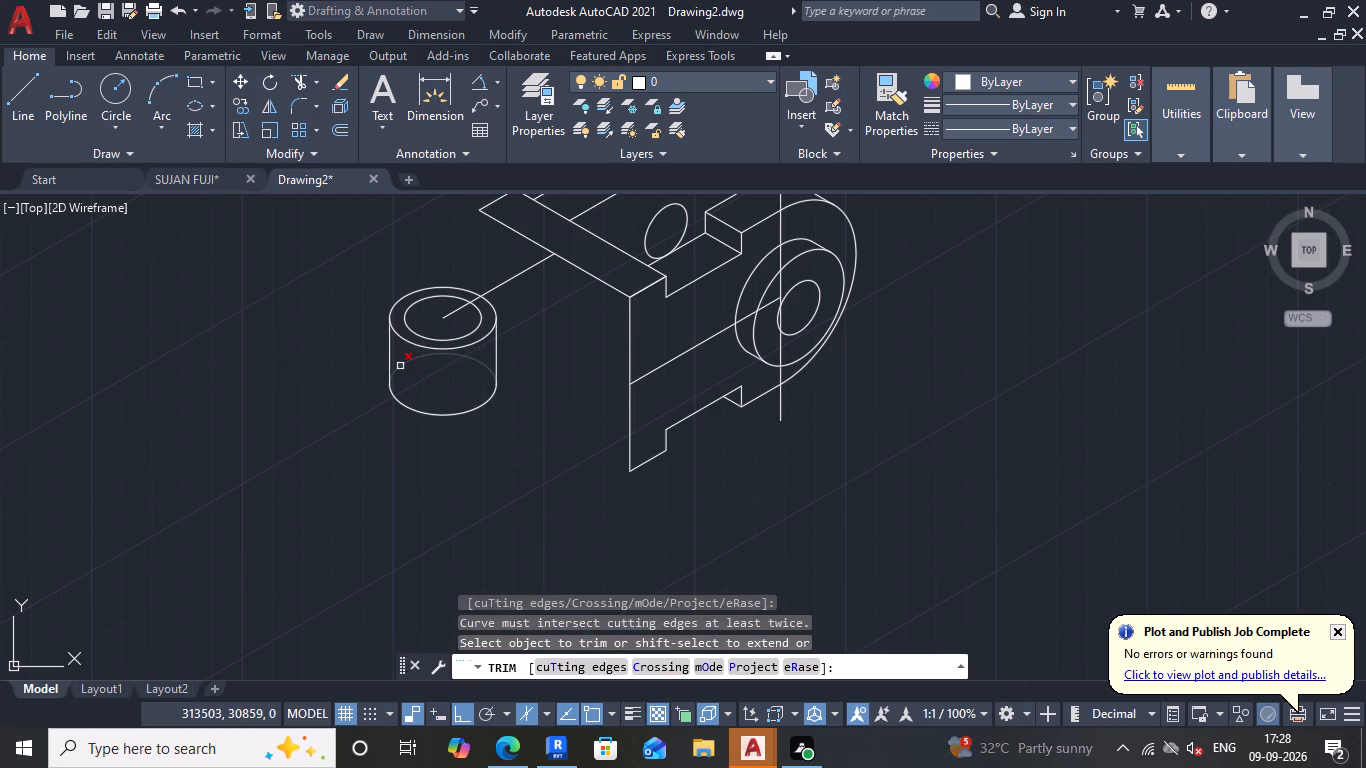
pyautogui.click(400, 366)
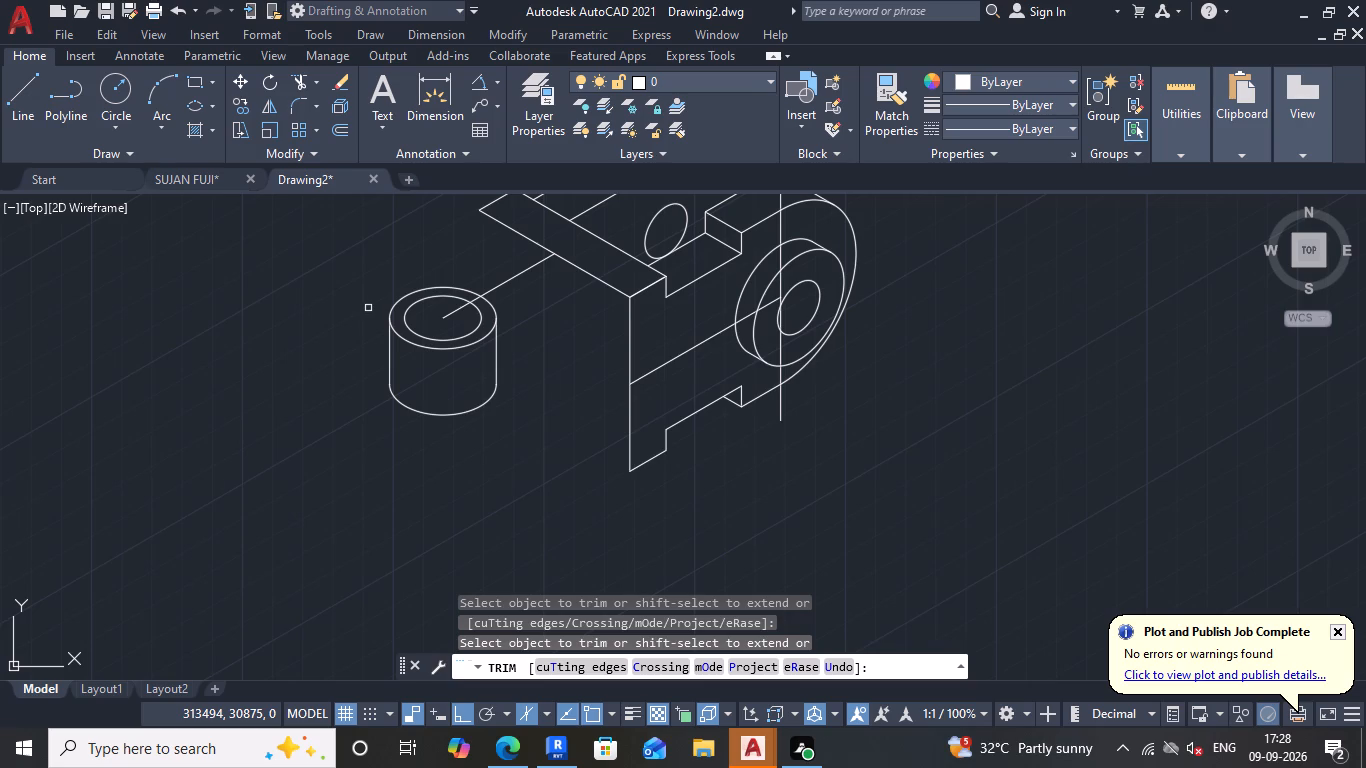
pyautogui.press('Escape')
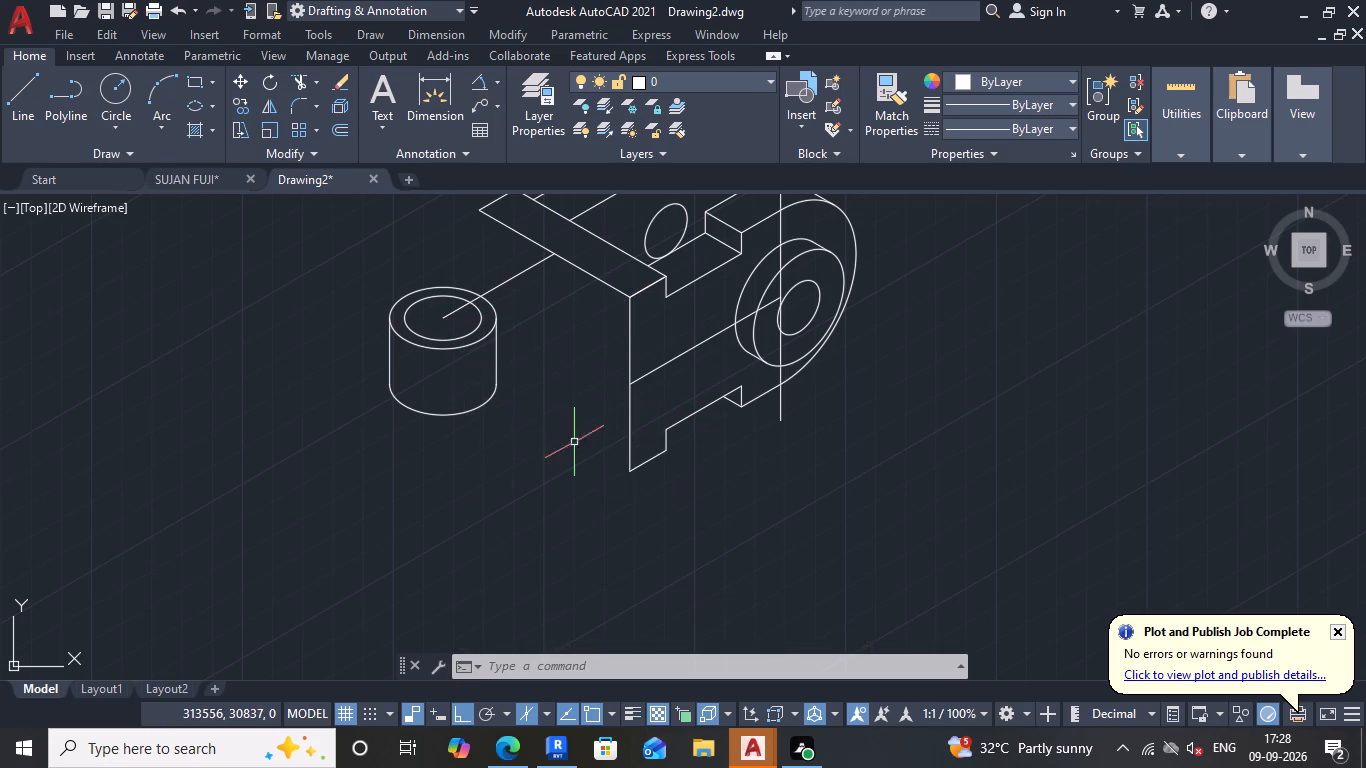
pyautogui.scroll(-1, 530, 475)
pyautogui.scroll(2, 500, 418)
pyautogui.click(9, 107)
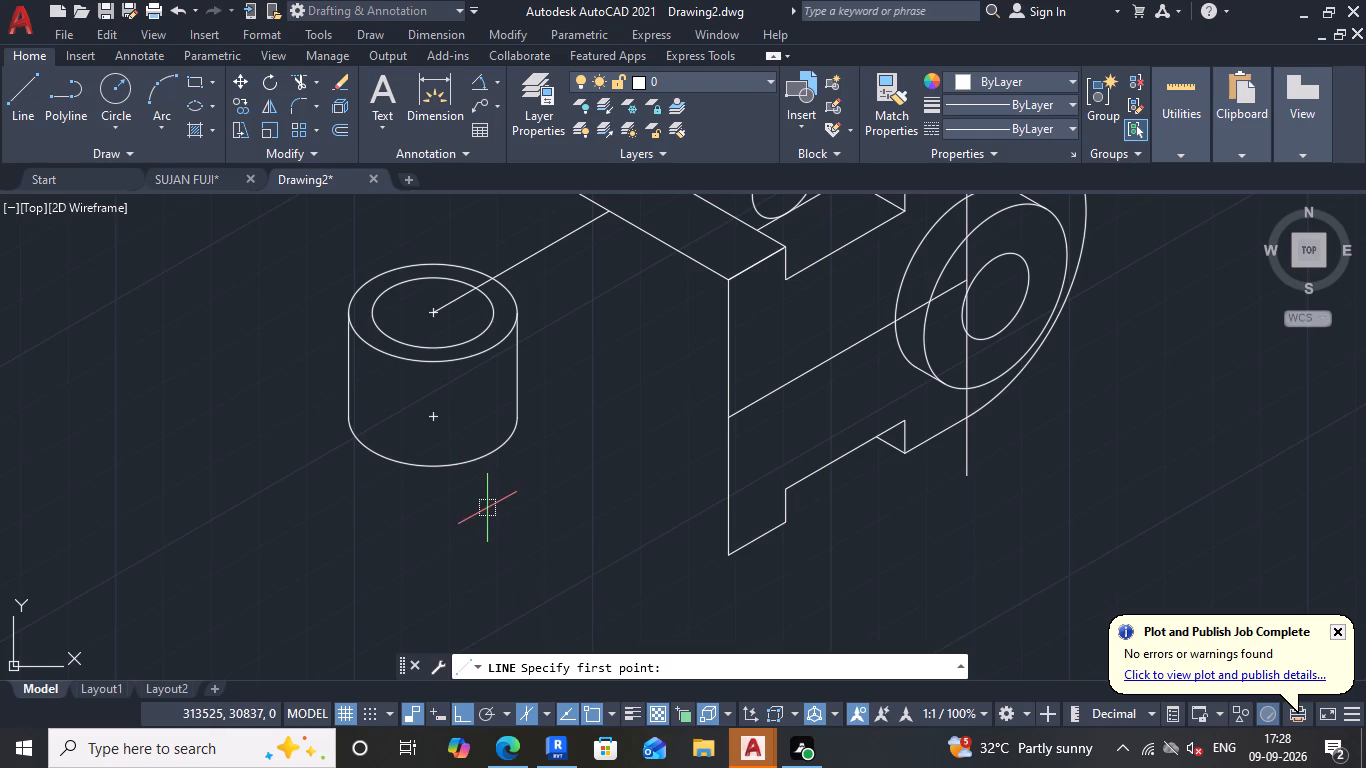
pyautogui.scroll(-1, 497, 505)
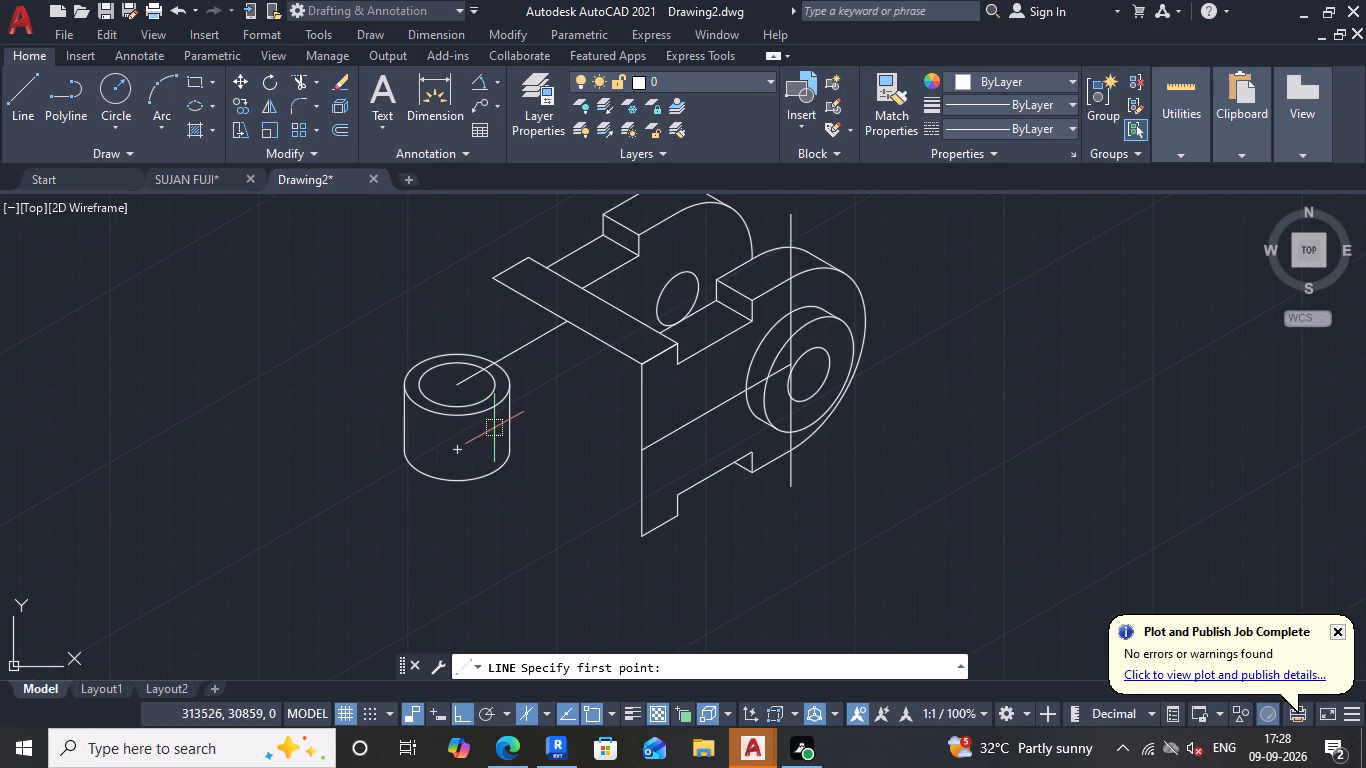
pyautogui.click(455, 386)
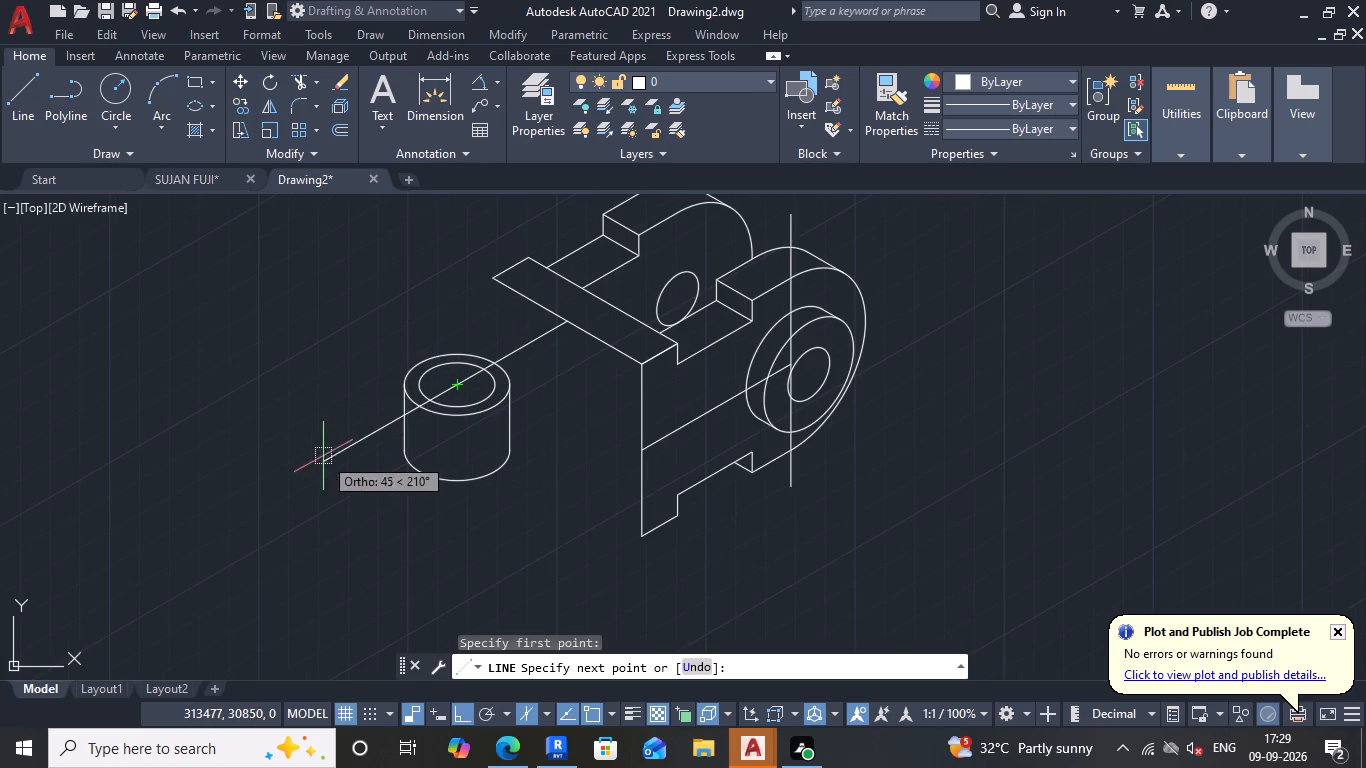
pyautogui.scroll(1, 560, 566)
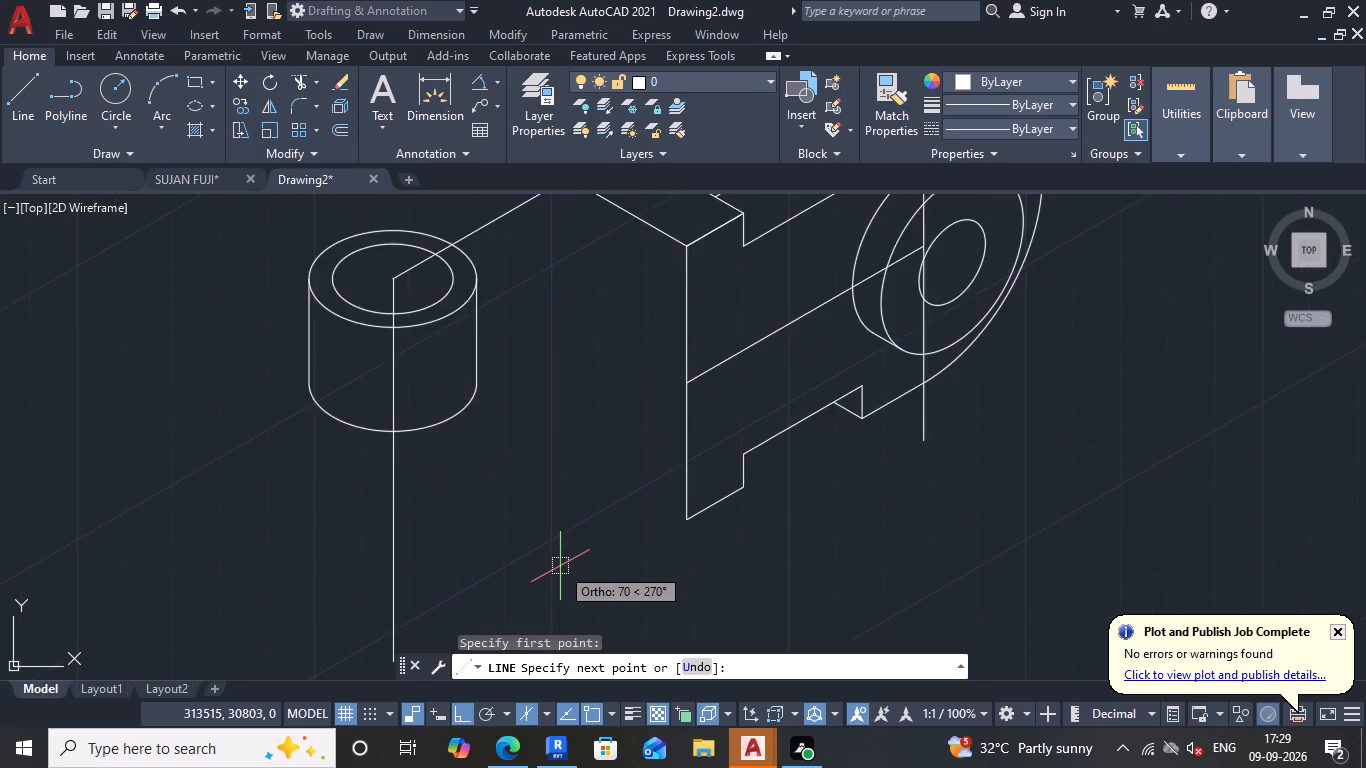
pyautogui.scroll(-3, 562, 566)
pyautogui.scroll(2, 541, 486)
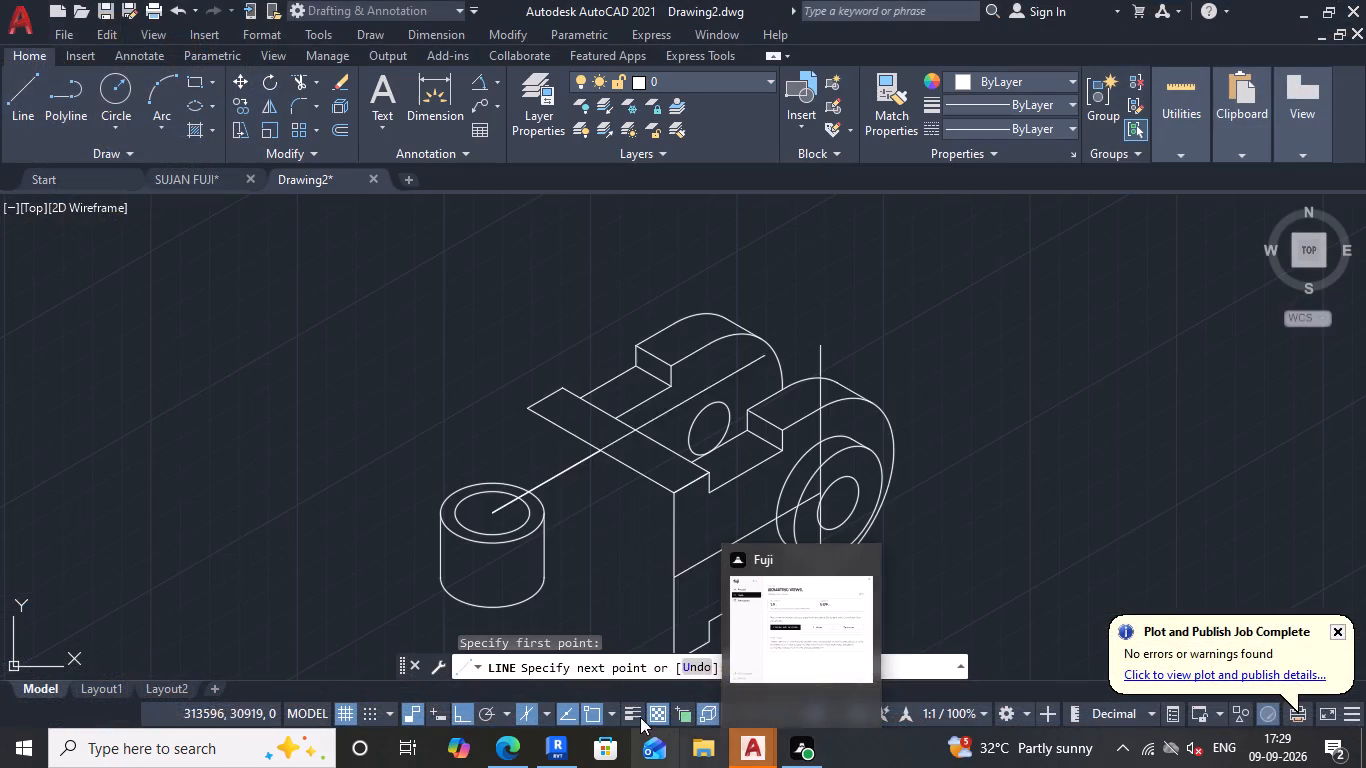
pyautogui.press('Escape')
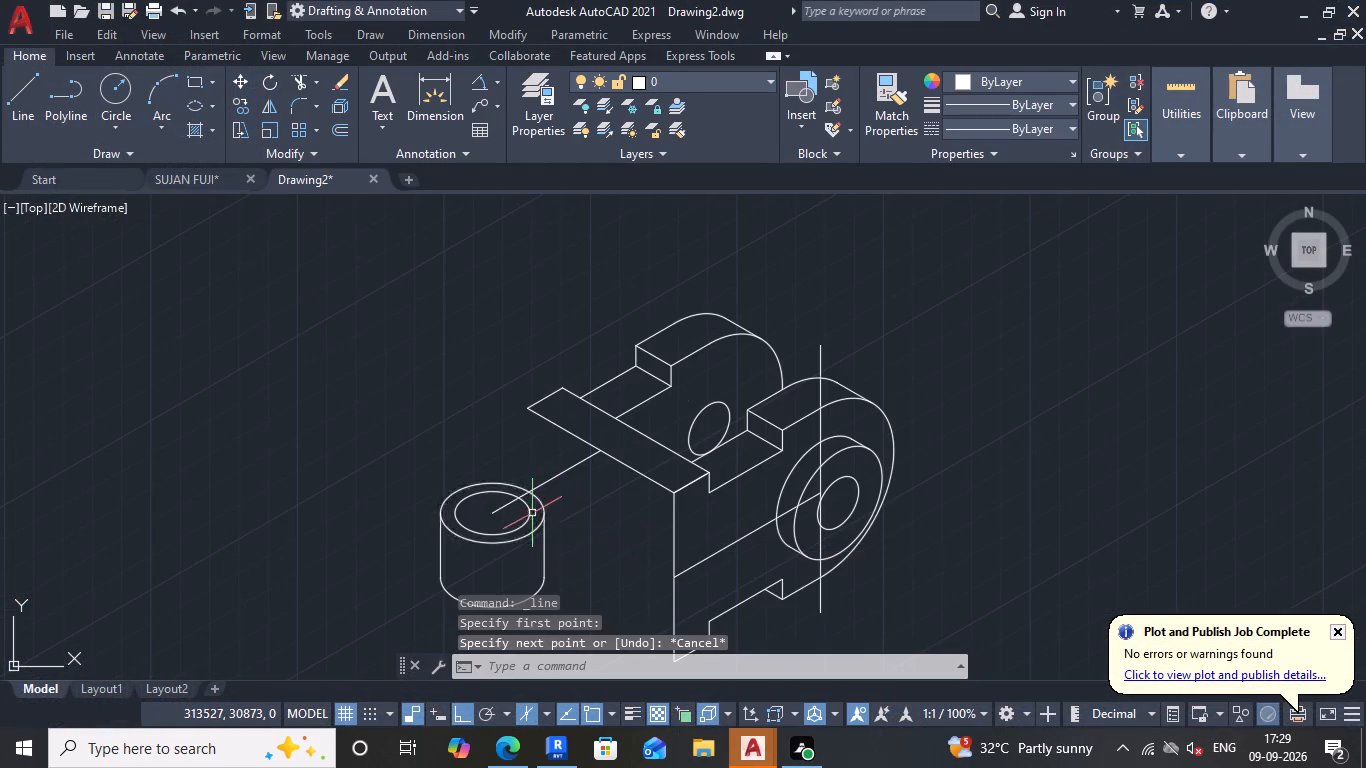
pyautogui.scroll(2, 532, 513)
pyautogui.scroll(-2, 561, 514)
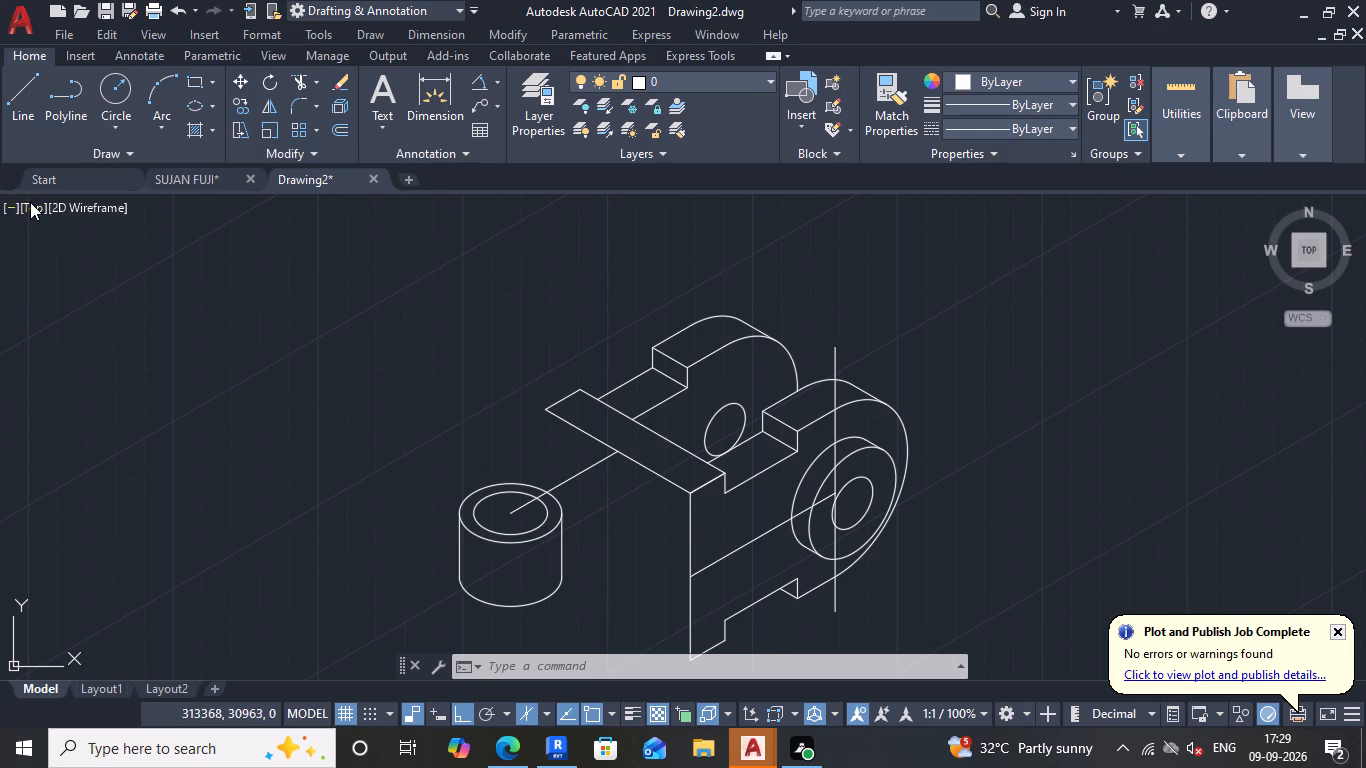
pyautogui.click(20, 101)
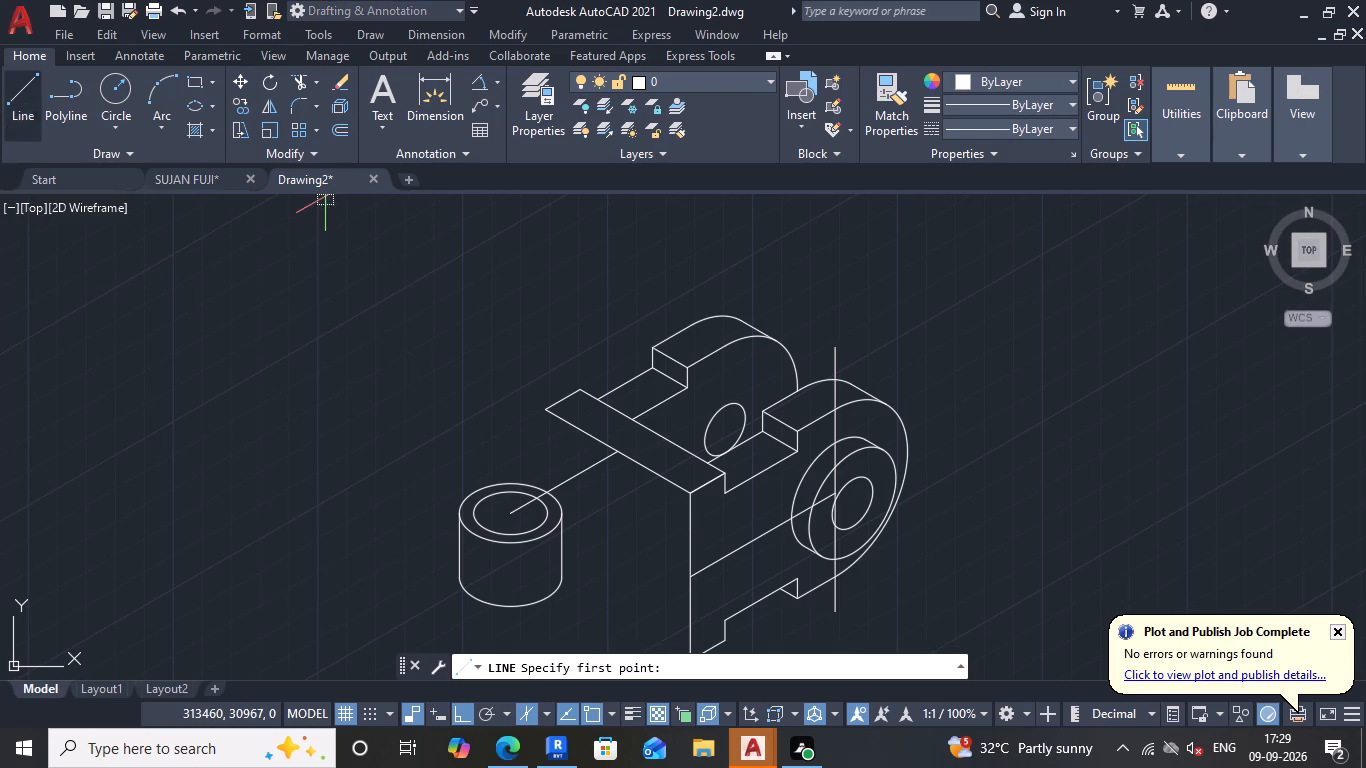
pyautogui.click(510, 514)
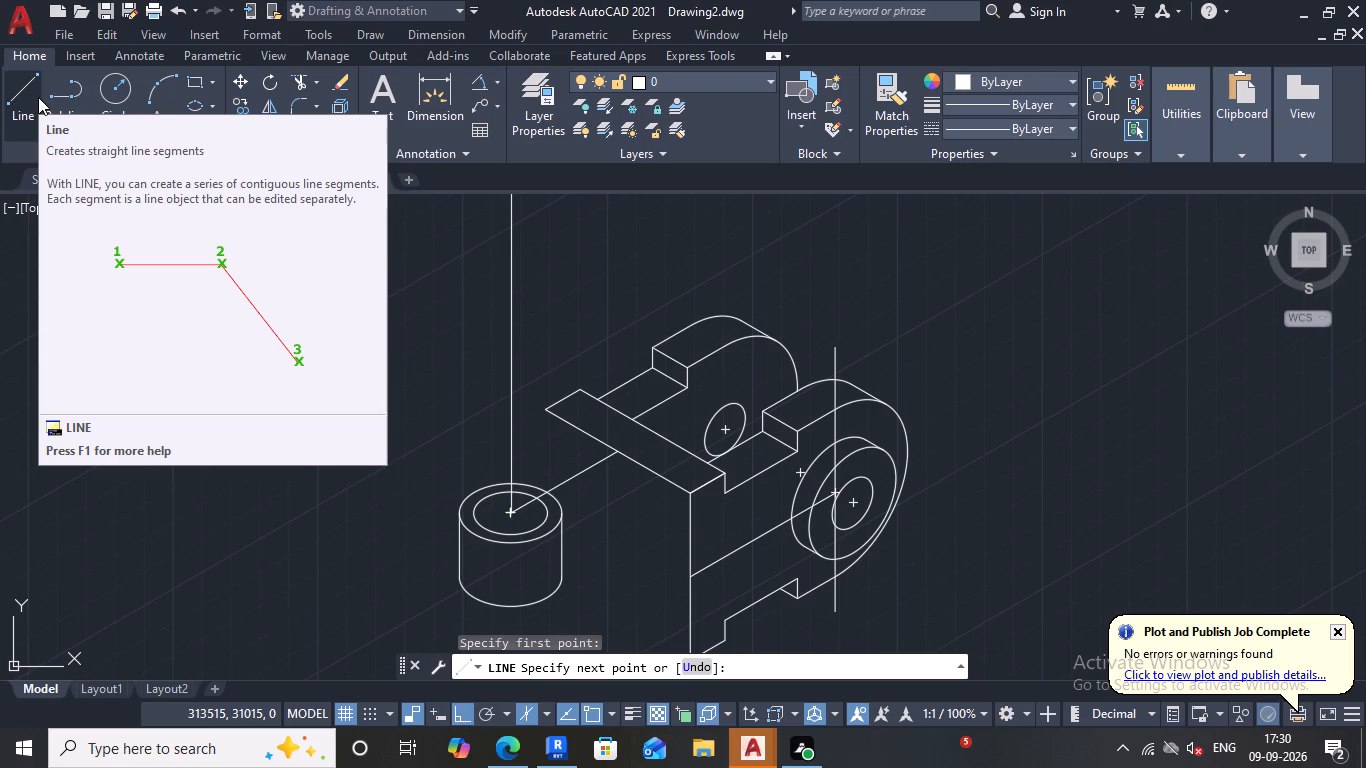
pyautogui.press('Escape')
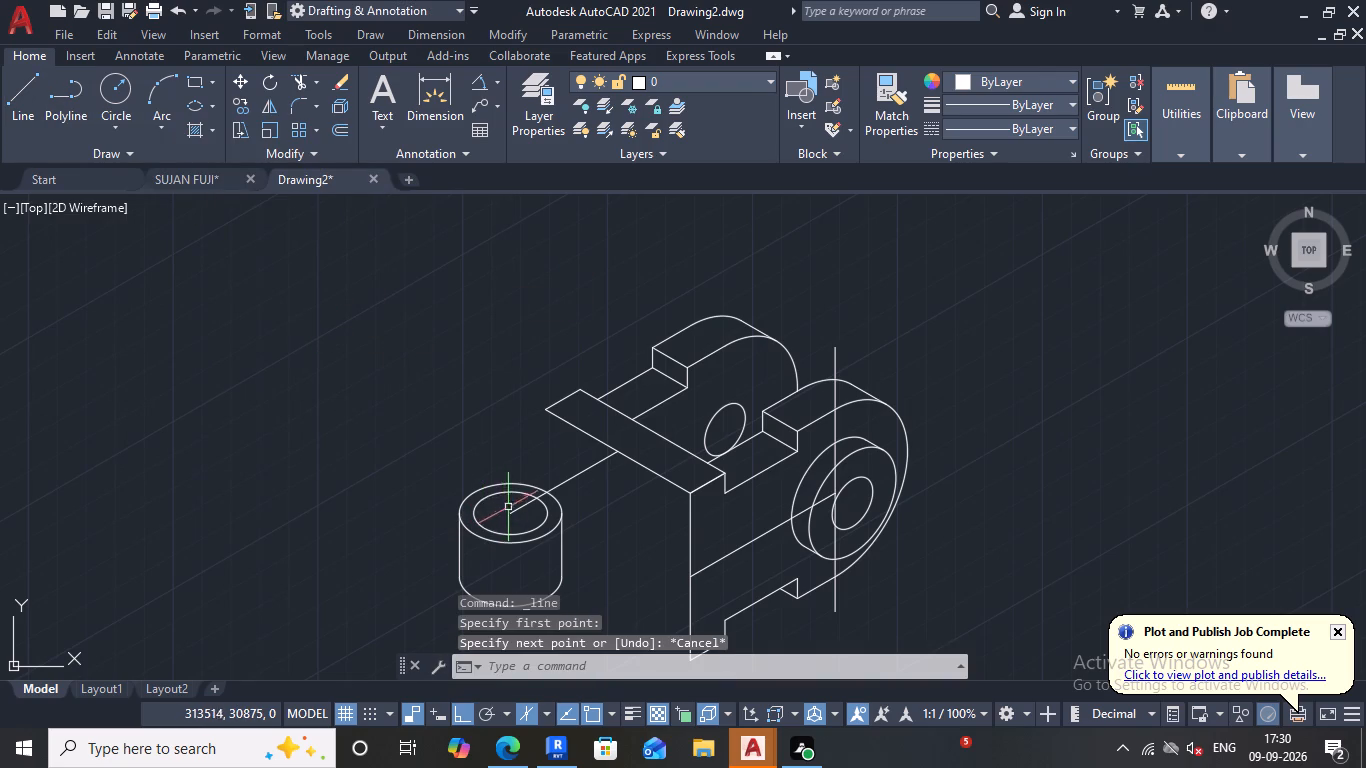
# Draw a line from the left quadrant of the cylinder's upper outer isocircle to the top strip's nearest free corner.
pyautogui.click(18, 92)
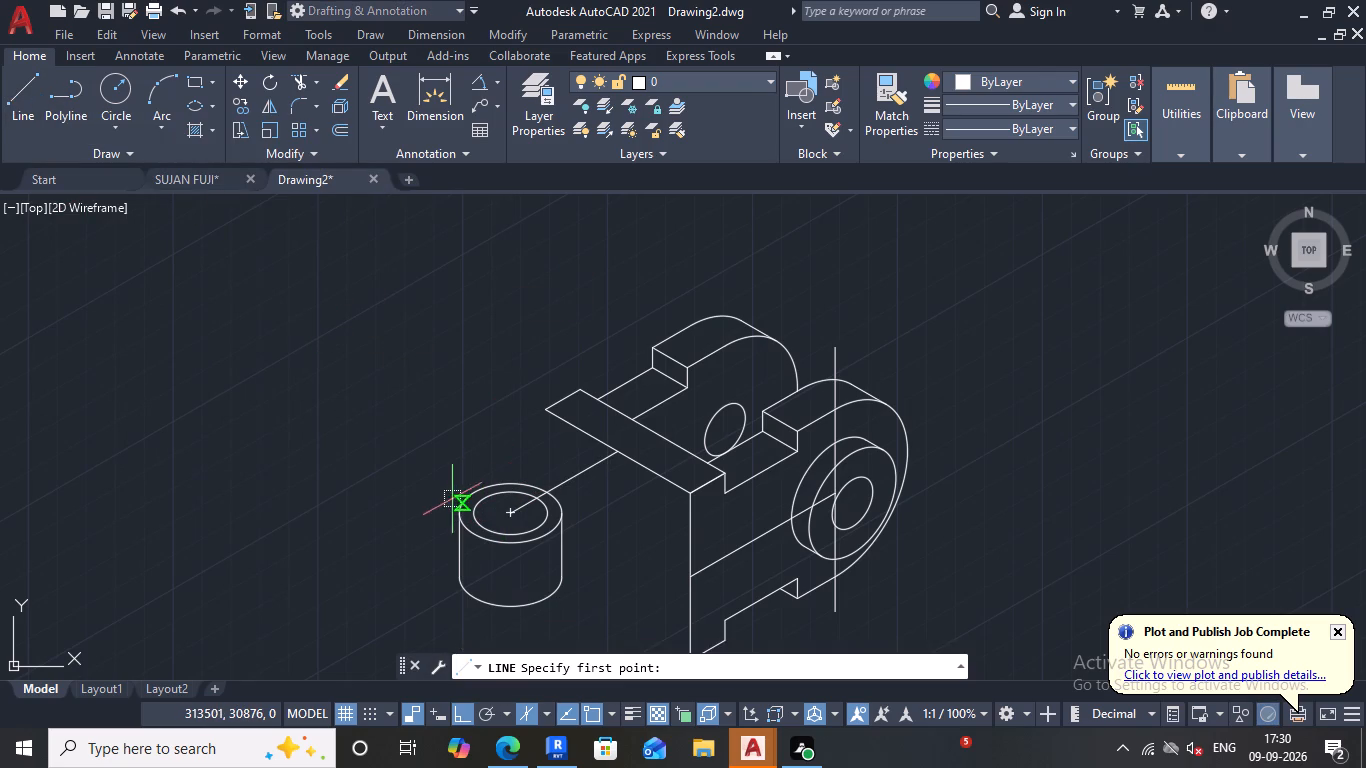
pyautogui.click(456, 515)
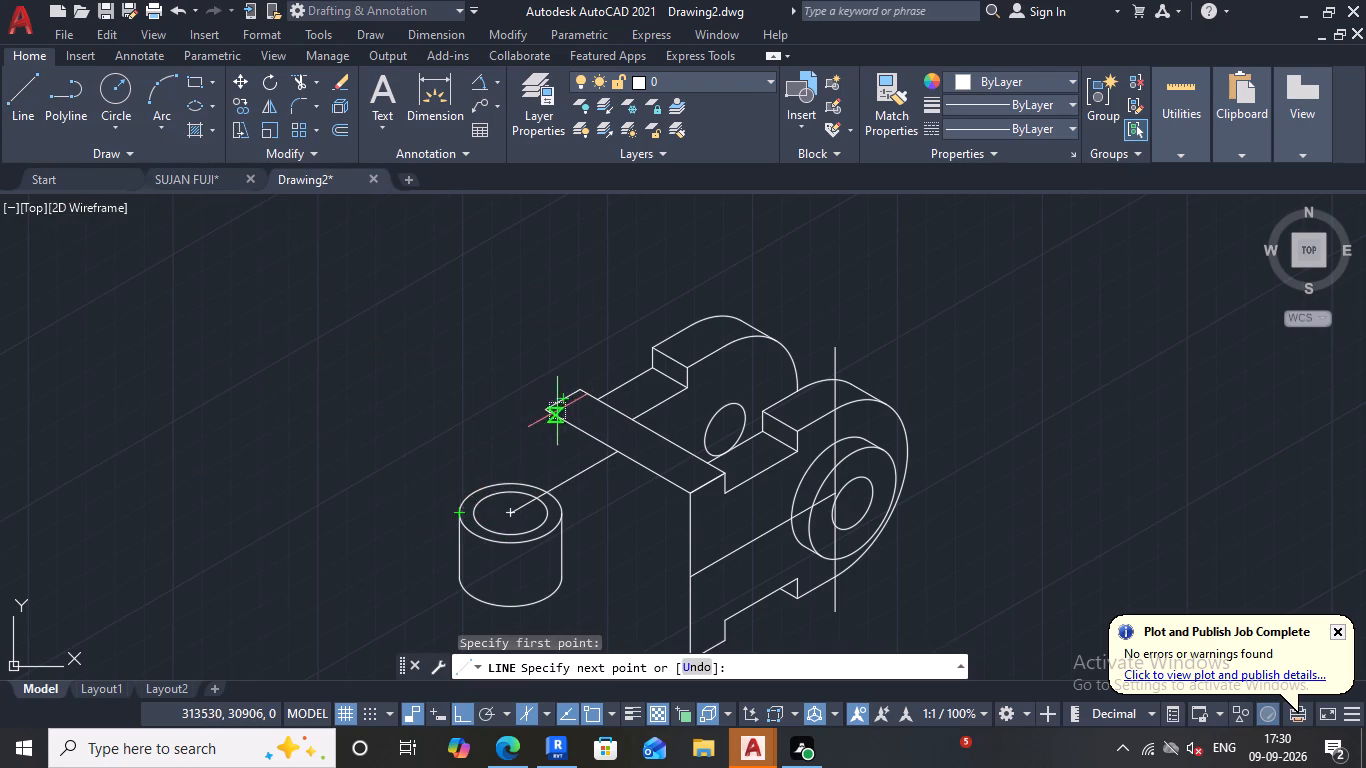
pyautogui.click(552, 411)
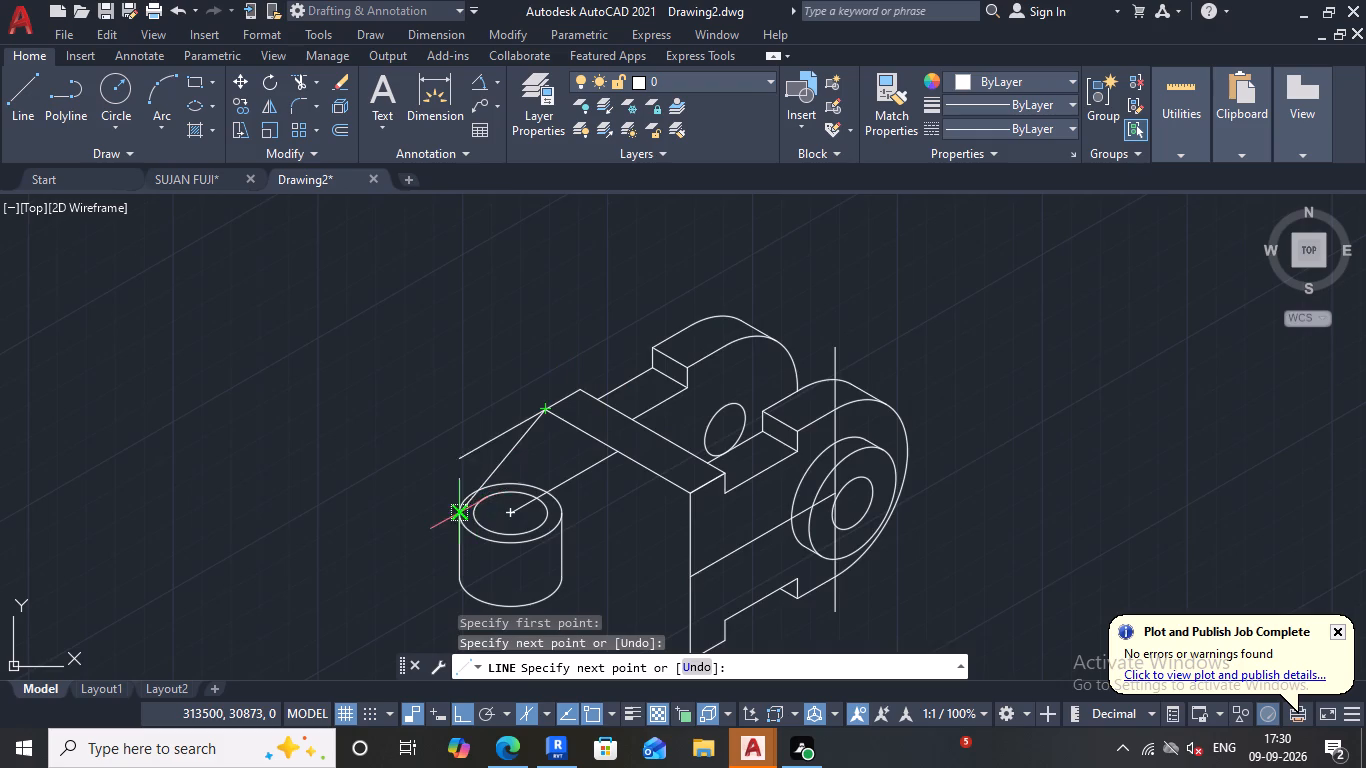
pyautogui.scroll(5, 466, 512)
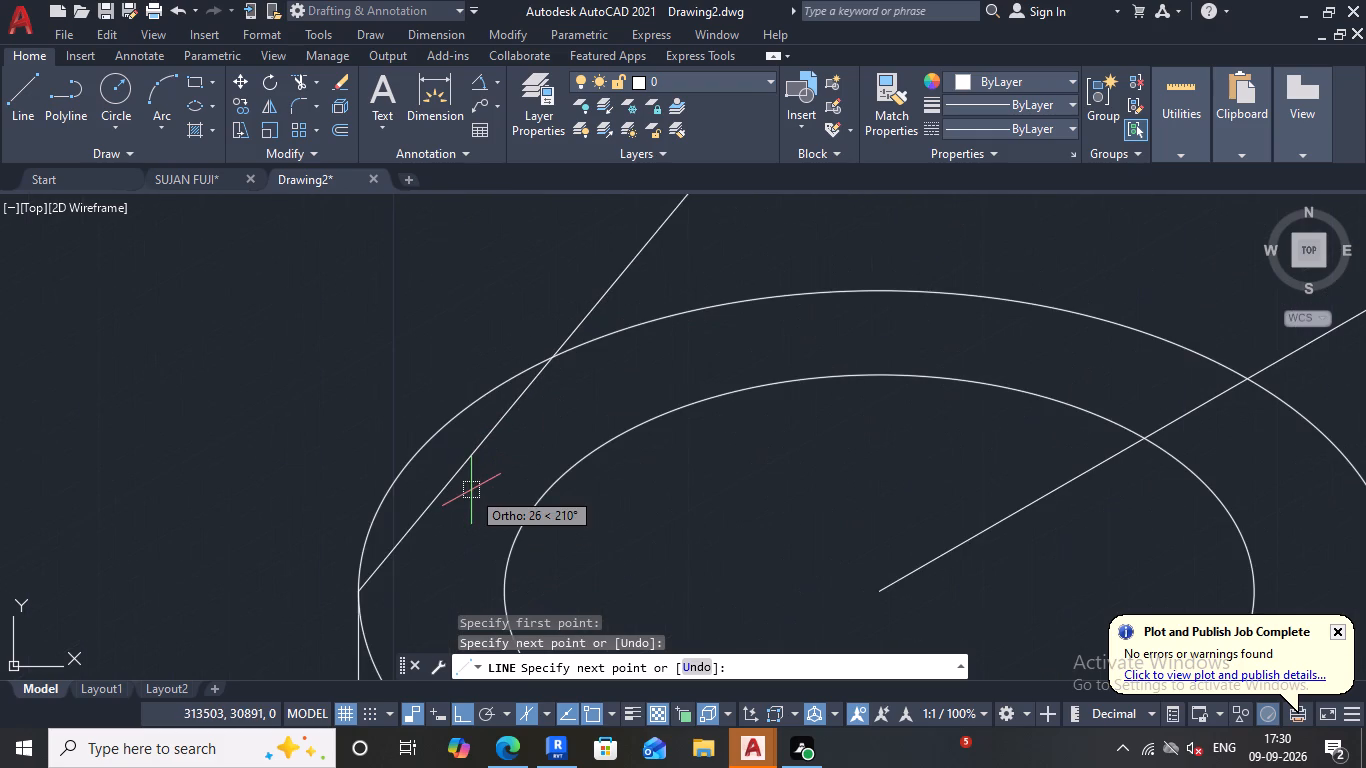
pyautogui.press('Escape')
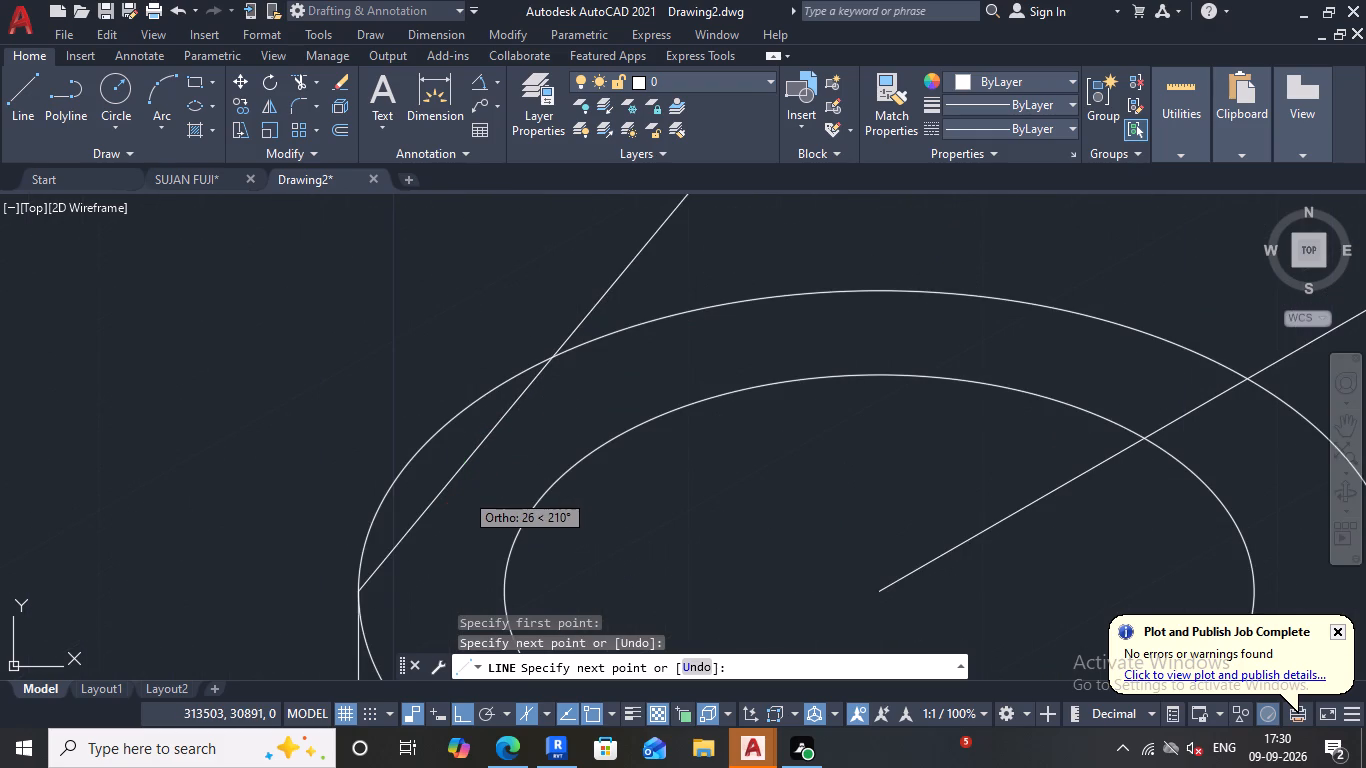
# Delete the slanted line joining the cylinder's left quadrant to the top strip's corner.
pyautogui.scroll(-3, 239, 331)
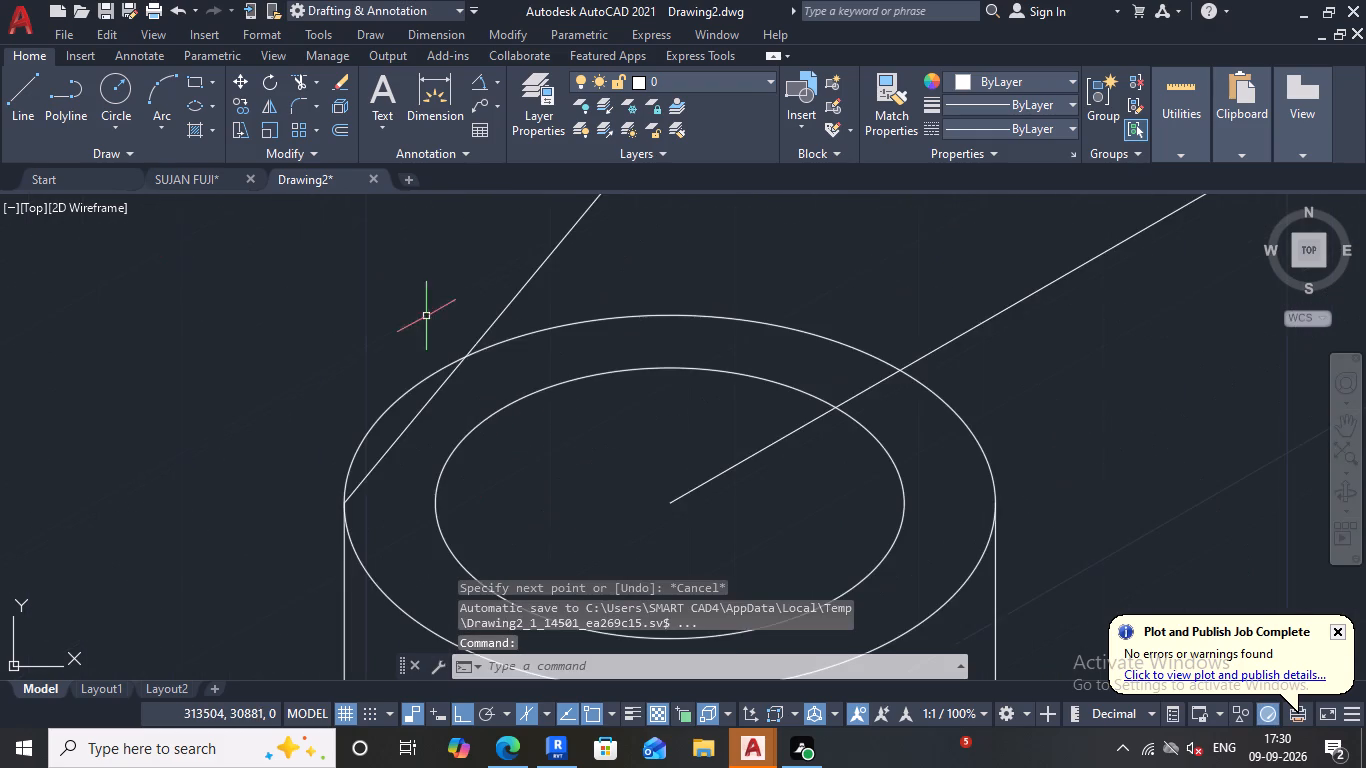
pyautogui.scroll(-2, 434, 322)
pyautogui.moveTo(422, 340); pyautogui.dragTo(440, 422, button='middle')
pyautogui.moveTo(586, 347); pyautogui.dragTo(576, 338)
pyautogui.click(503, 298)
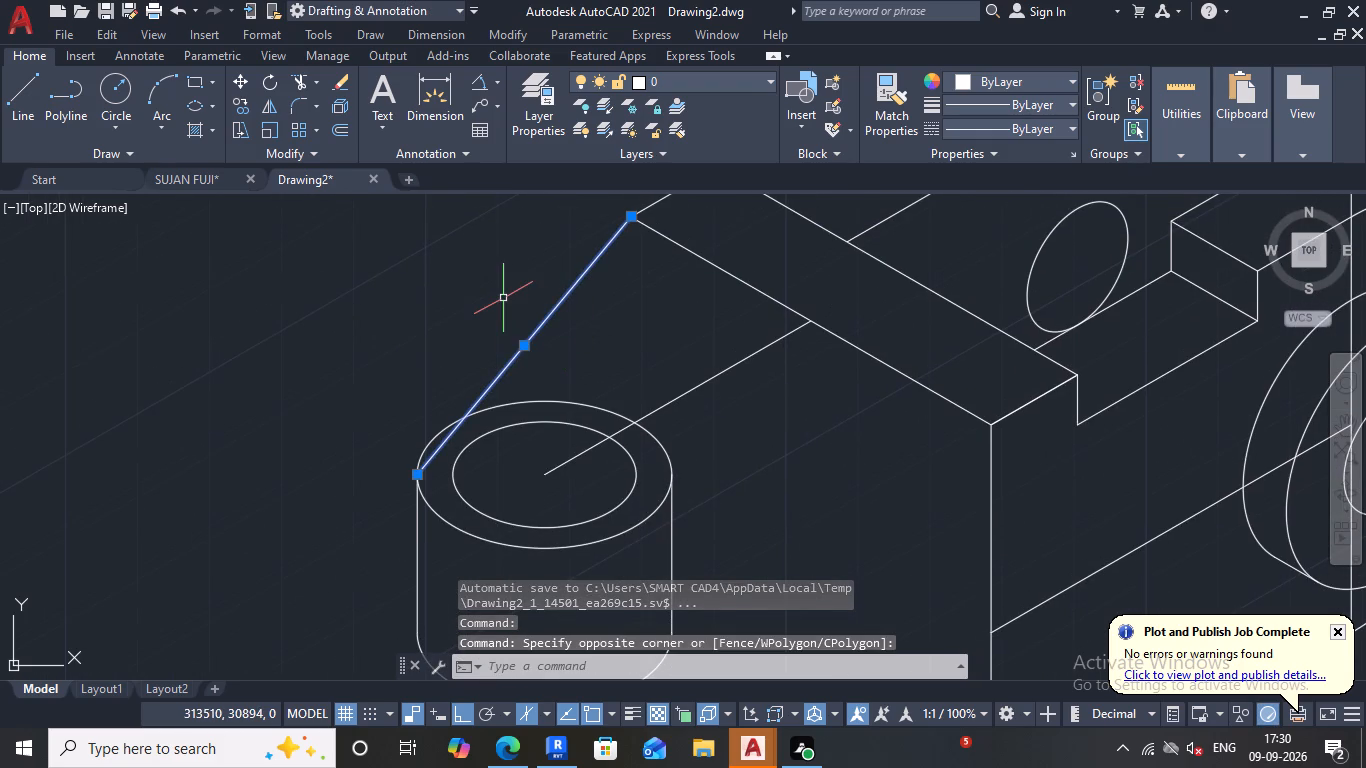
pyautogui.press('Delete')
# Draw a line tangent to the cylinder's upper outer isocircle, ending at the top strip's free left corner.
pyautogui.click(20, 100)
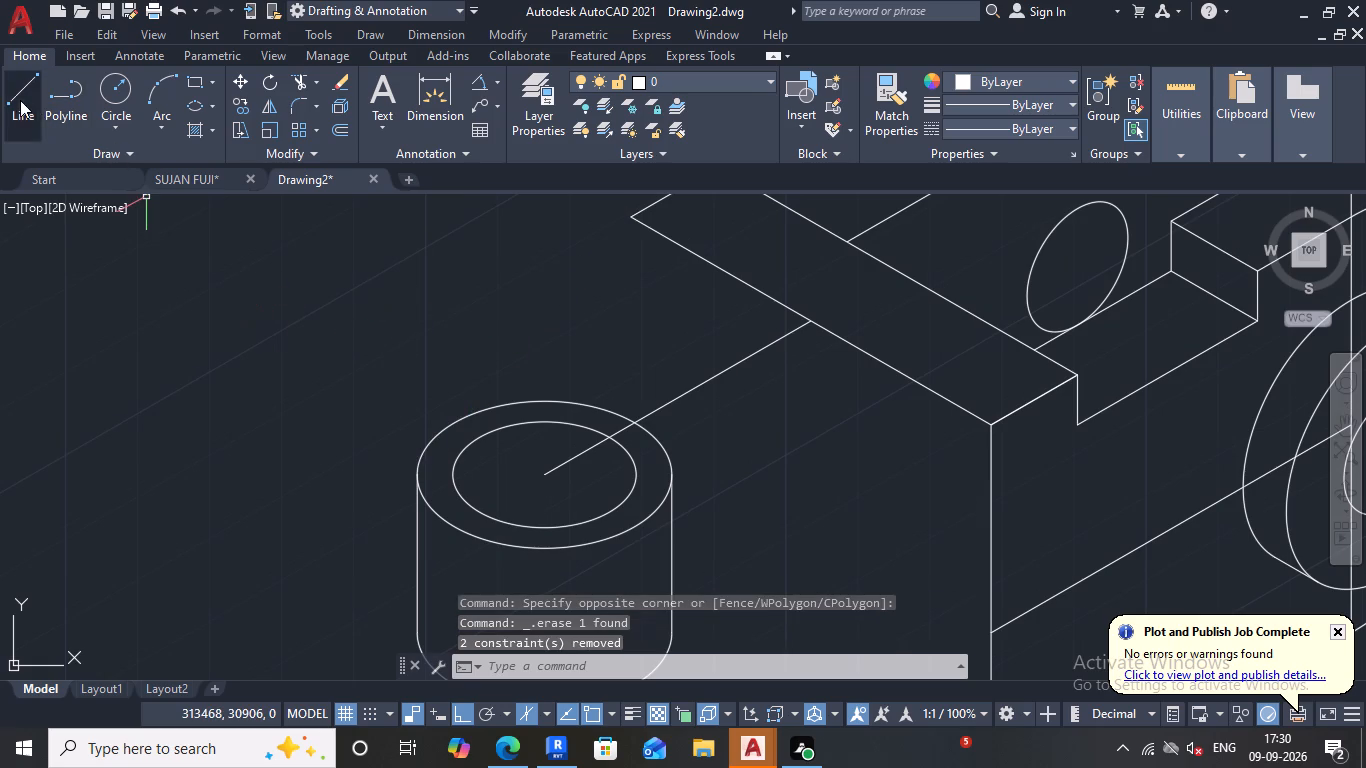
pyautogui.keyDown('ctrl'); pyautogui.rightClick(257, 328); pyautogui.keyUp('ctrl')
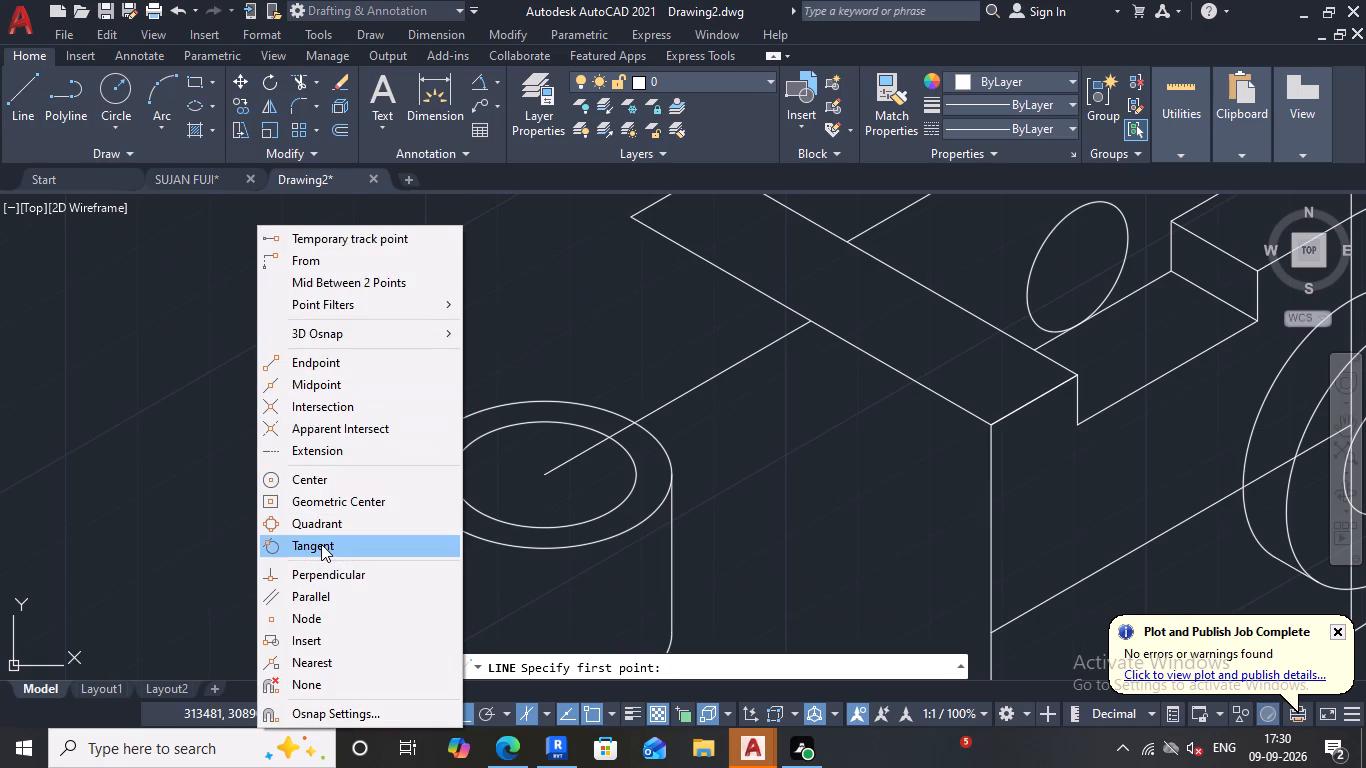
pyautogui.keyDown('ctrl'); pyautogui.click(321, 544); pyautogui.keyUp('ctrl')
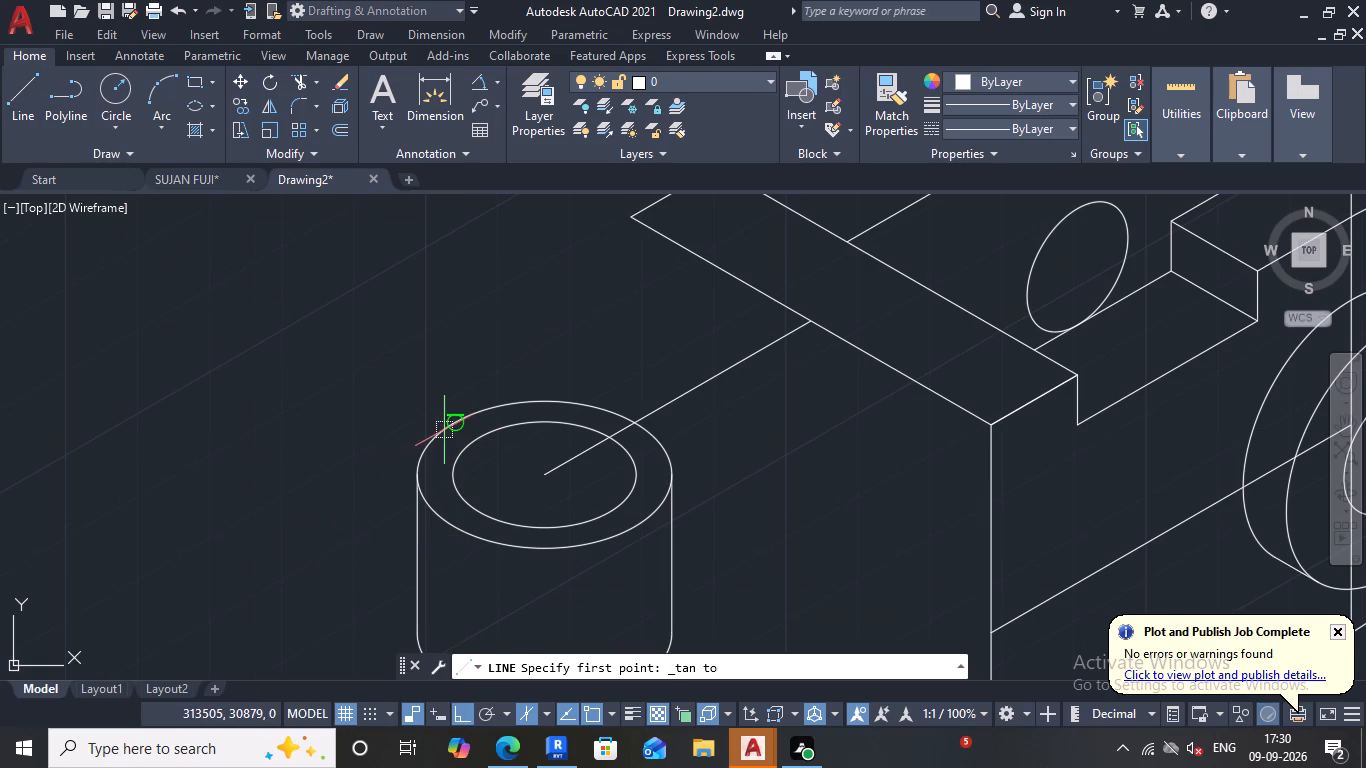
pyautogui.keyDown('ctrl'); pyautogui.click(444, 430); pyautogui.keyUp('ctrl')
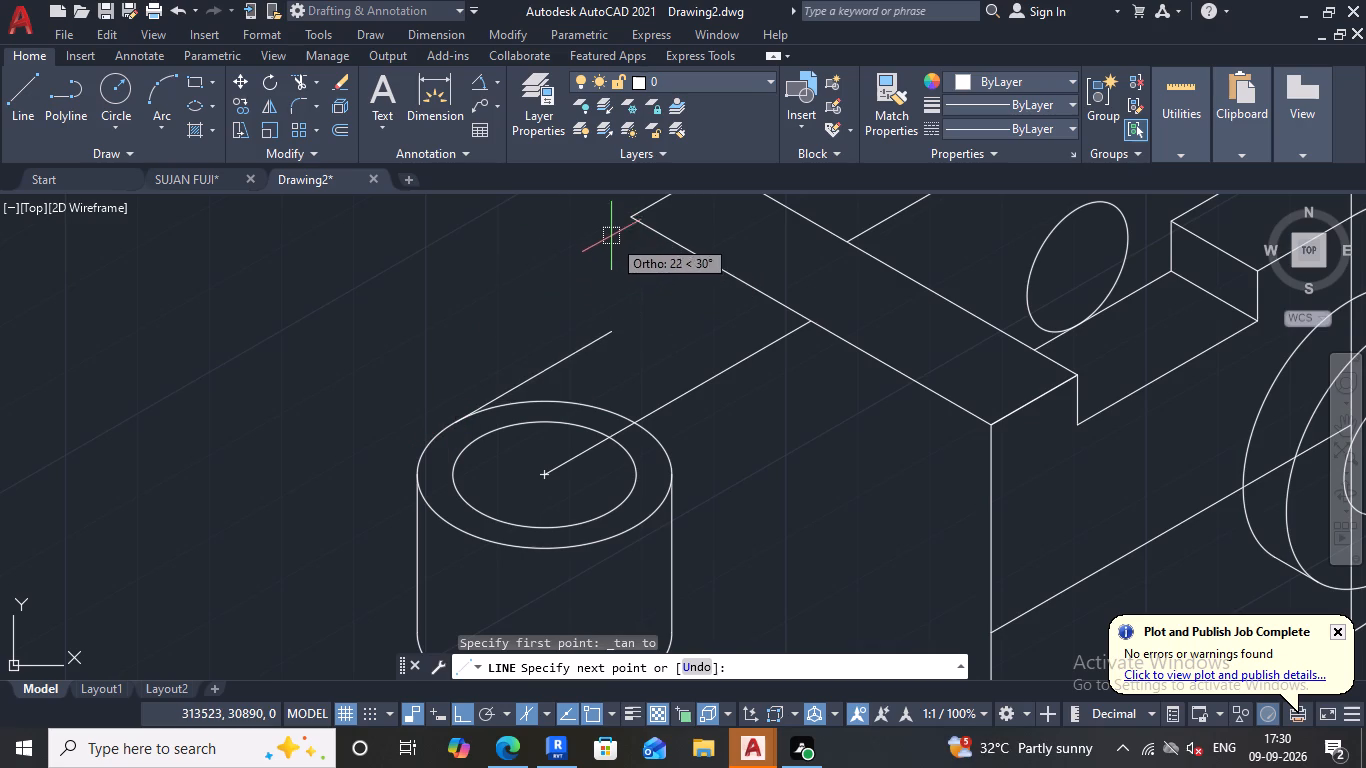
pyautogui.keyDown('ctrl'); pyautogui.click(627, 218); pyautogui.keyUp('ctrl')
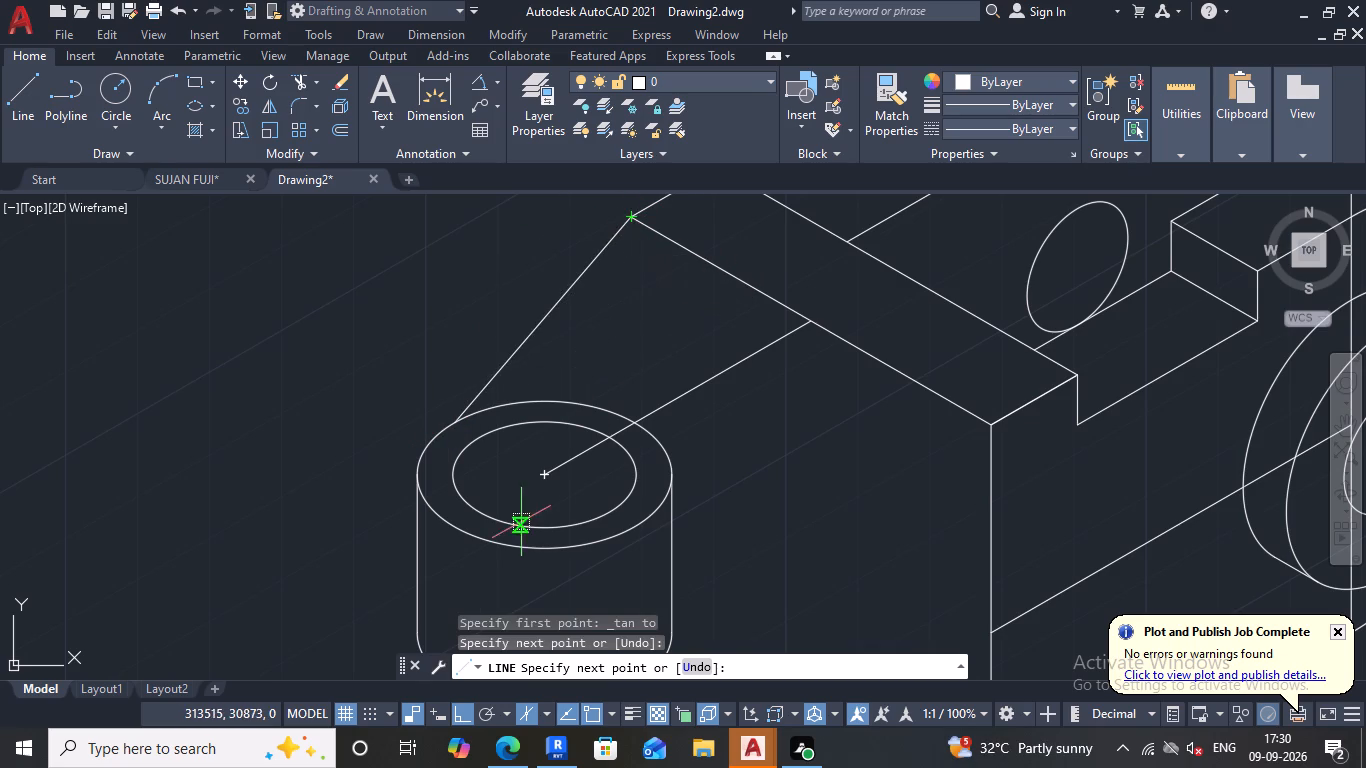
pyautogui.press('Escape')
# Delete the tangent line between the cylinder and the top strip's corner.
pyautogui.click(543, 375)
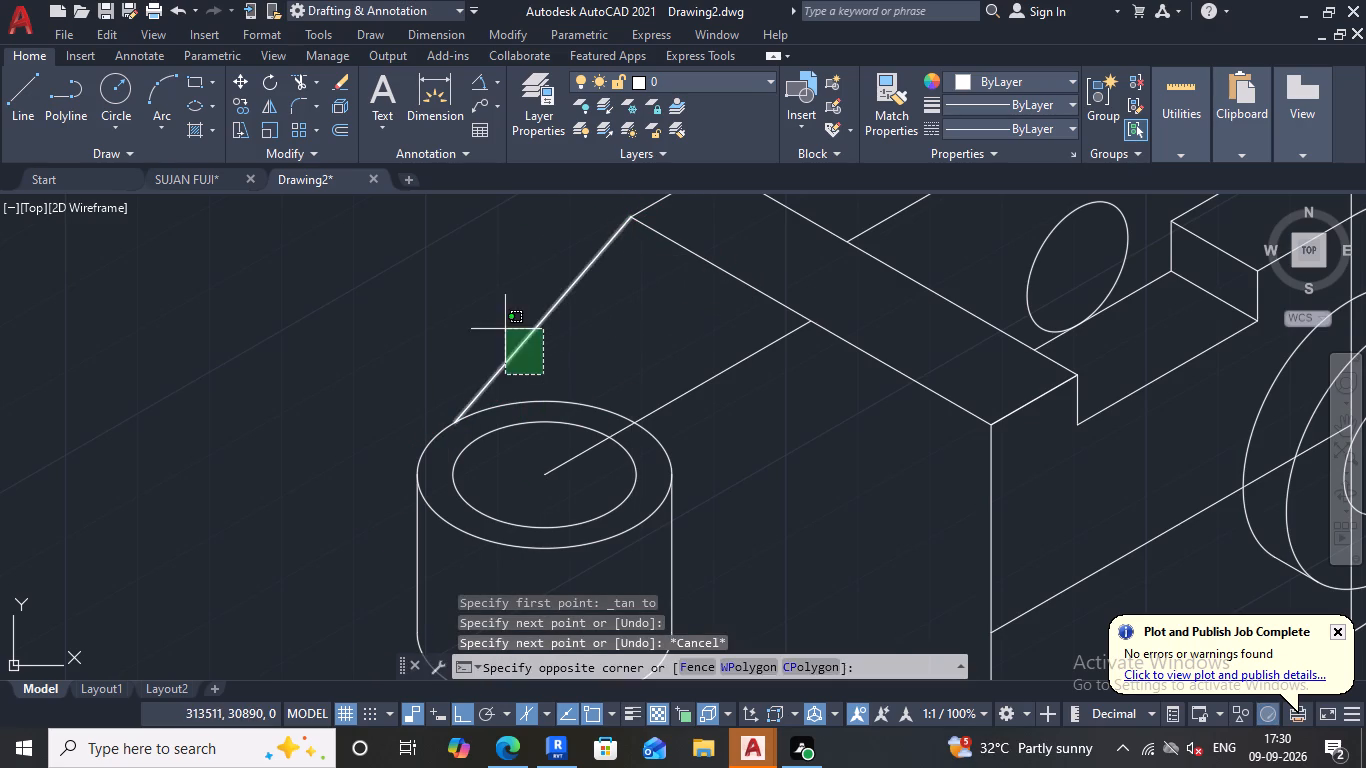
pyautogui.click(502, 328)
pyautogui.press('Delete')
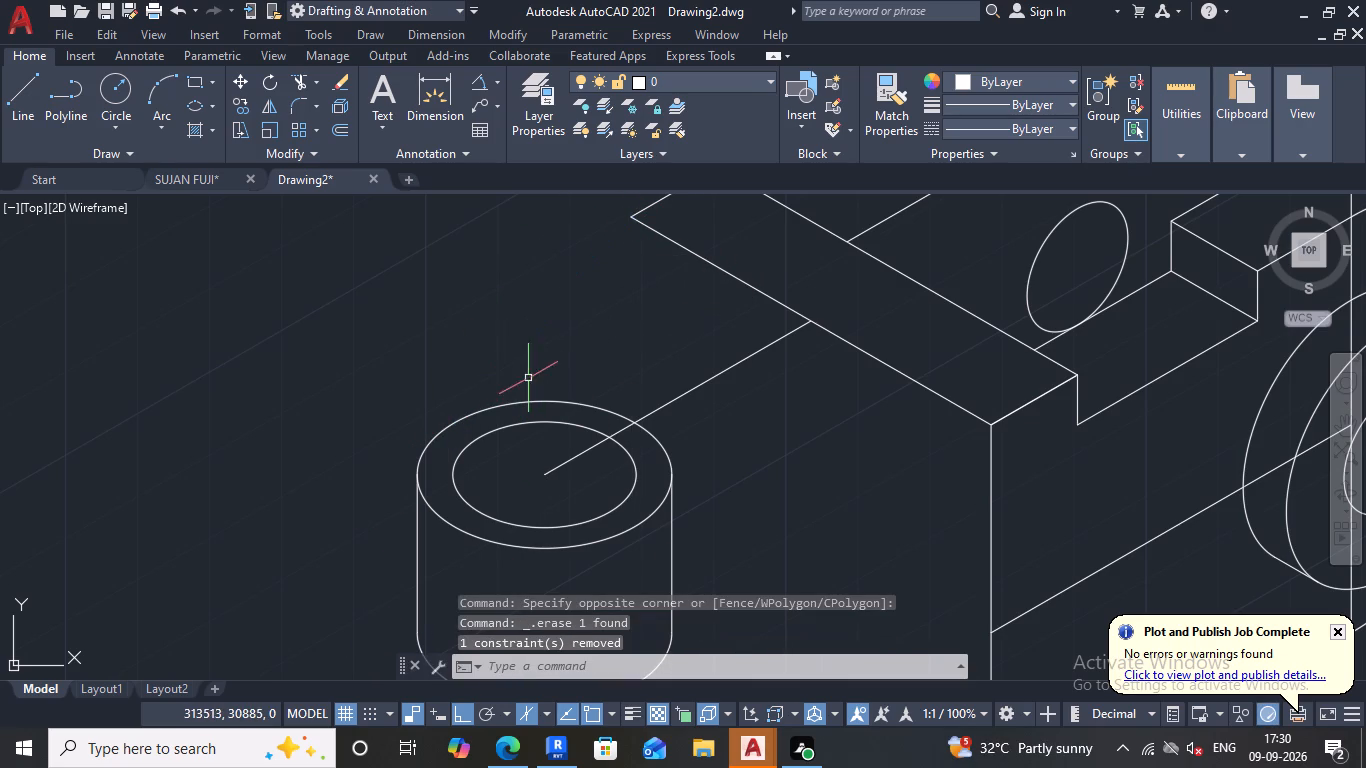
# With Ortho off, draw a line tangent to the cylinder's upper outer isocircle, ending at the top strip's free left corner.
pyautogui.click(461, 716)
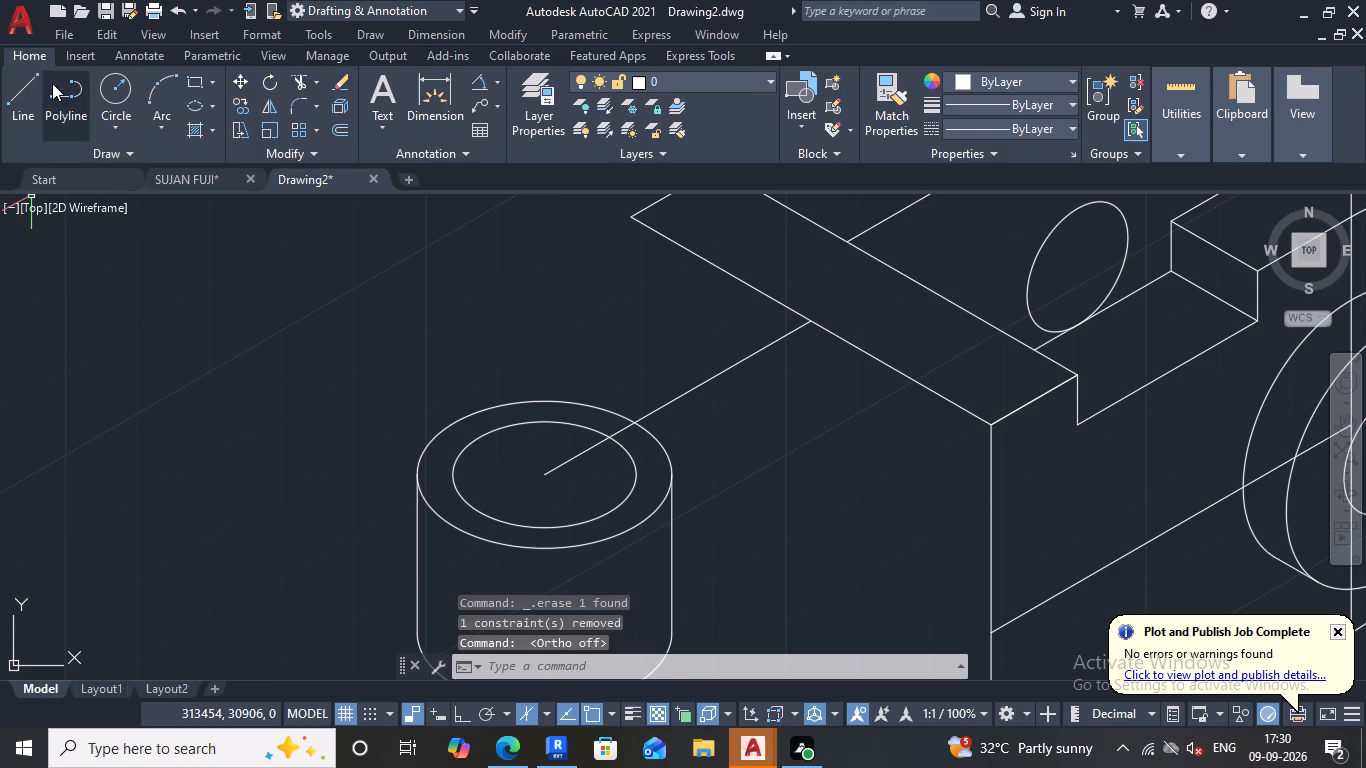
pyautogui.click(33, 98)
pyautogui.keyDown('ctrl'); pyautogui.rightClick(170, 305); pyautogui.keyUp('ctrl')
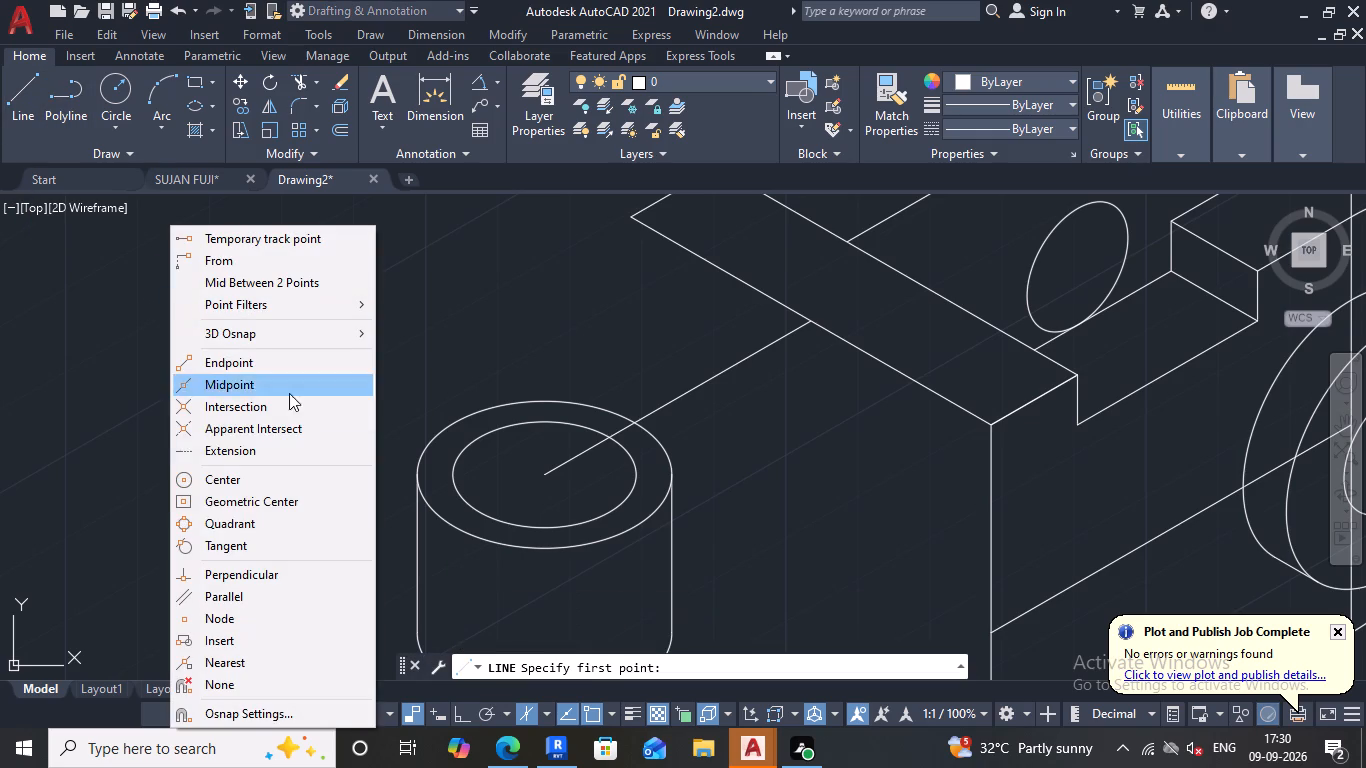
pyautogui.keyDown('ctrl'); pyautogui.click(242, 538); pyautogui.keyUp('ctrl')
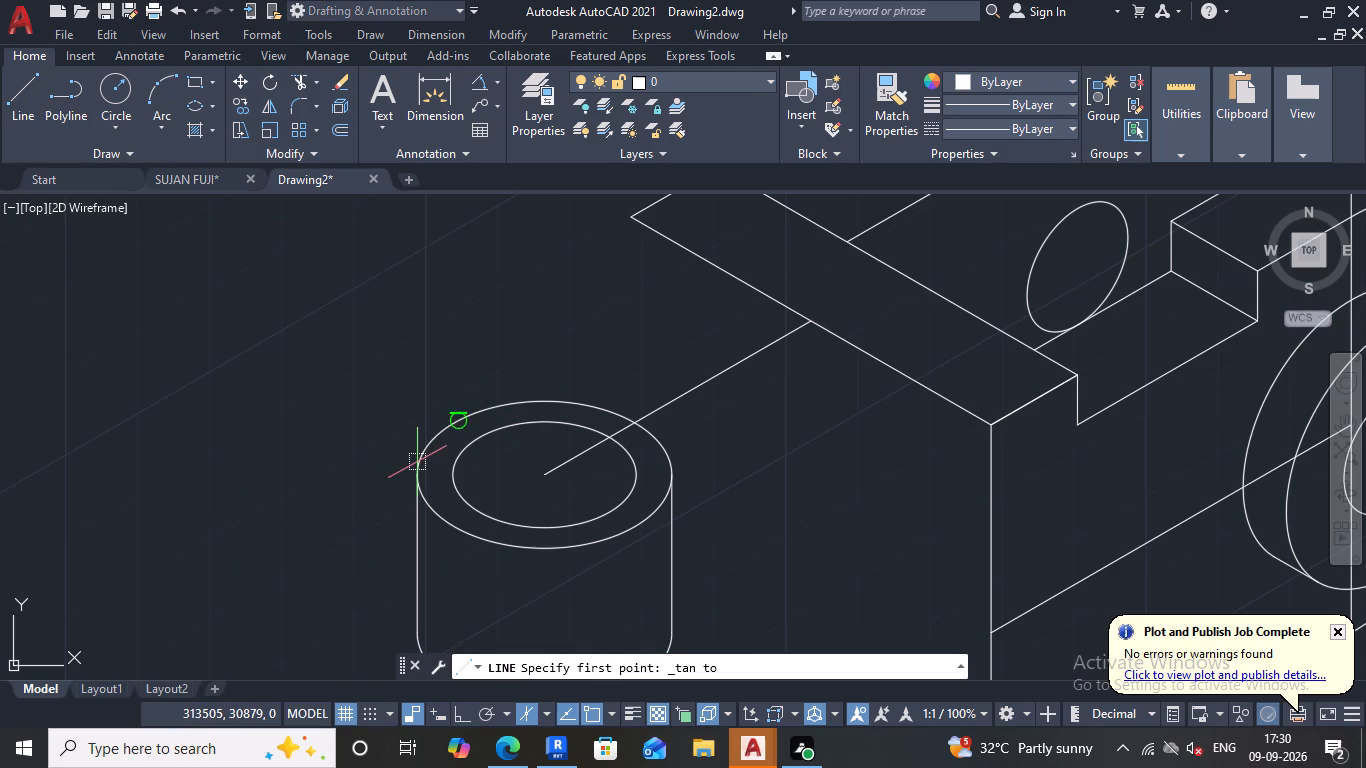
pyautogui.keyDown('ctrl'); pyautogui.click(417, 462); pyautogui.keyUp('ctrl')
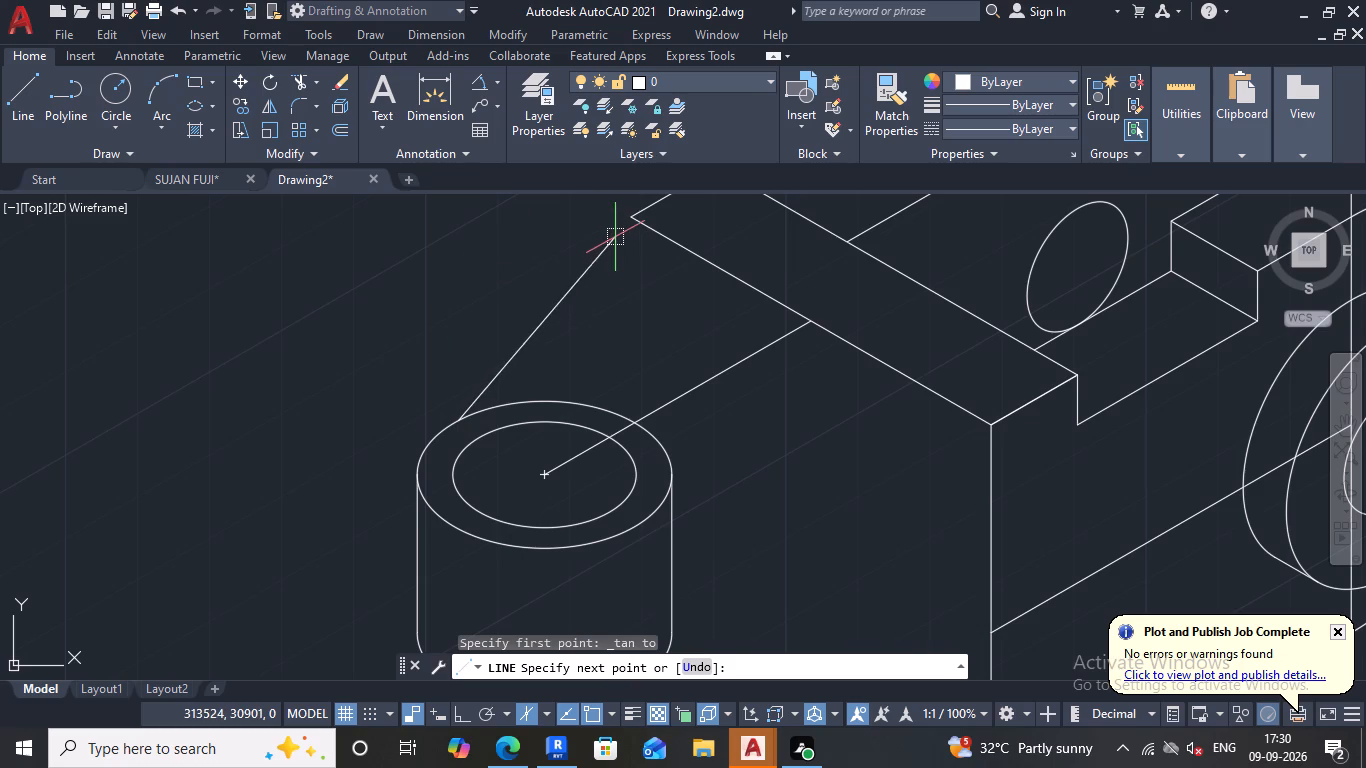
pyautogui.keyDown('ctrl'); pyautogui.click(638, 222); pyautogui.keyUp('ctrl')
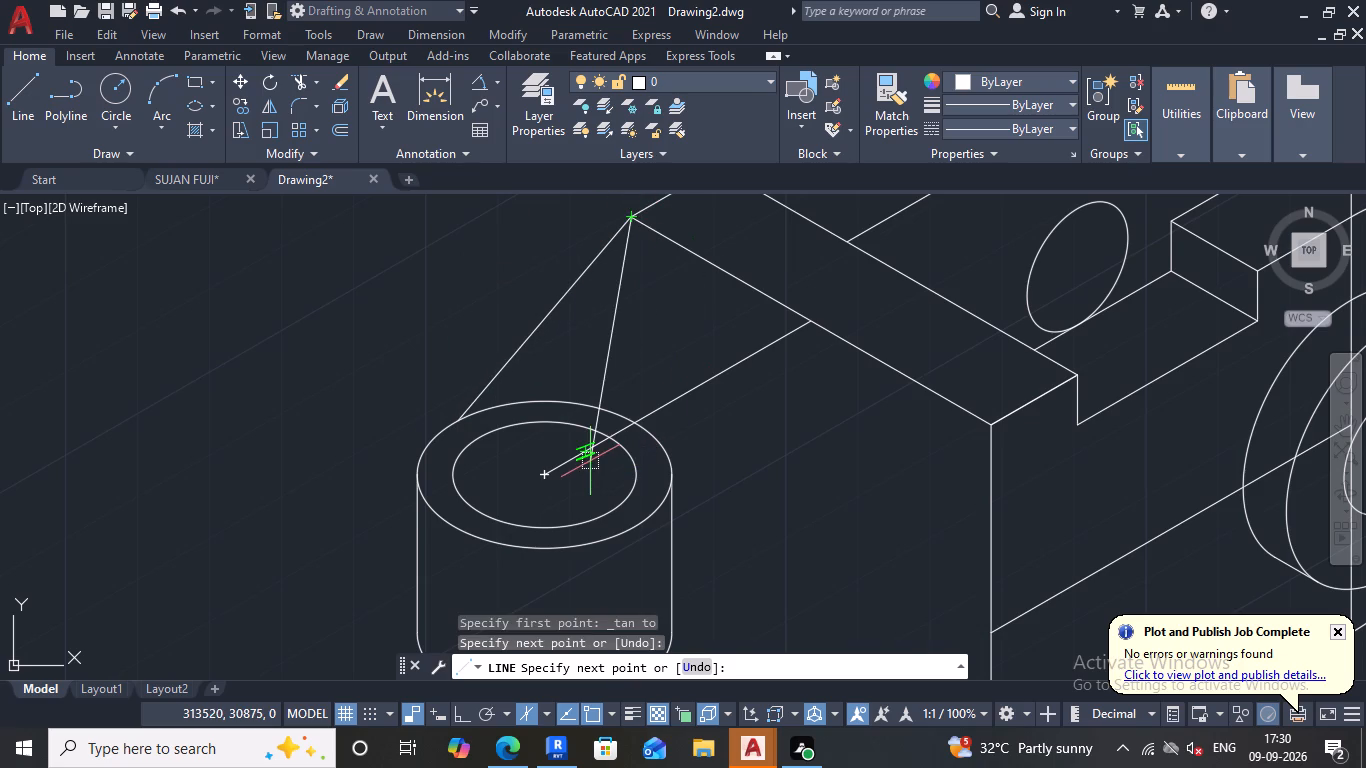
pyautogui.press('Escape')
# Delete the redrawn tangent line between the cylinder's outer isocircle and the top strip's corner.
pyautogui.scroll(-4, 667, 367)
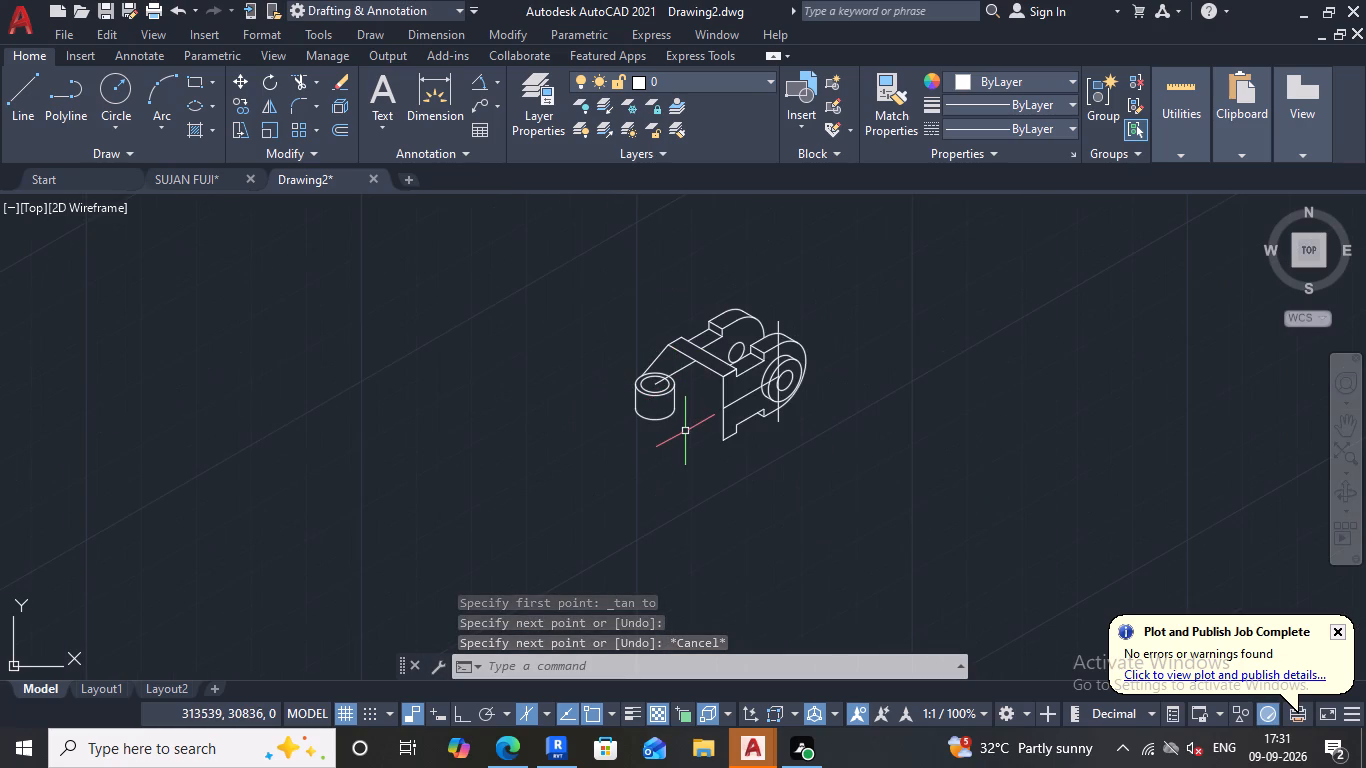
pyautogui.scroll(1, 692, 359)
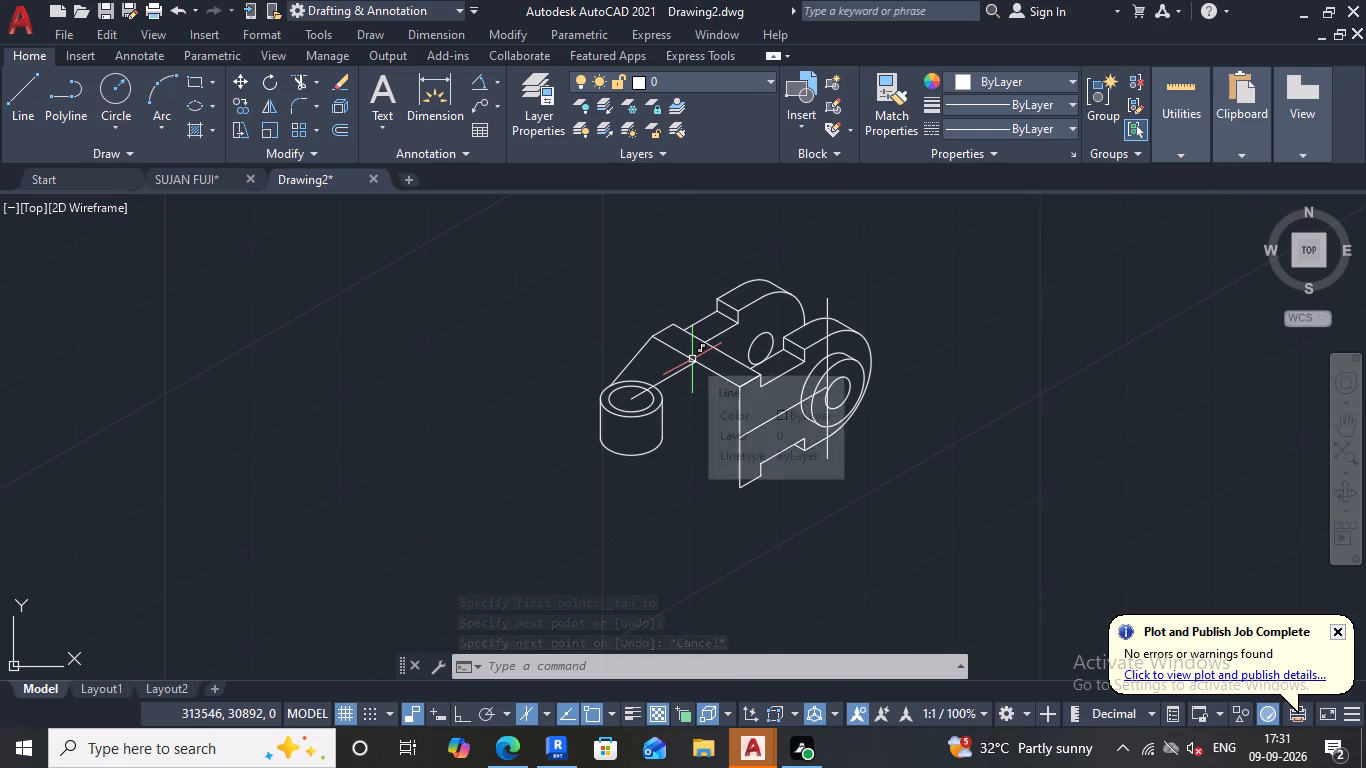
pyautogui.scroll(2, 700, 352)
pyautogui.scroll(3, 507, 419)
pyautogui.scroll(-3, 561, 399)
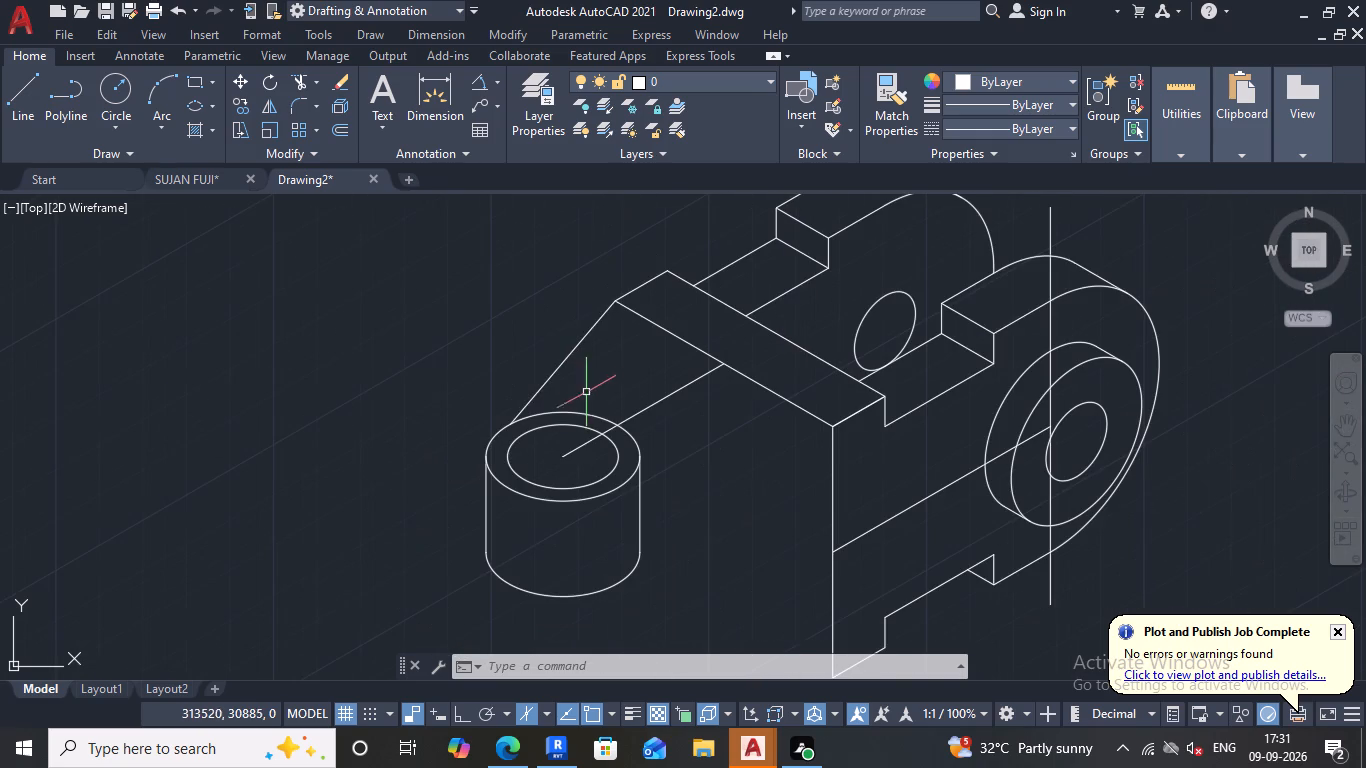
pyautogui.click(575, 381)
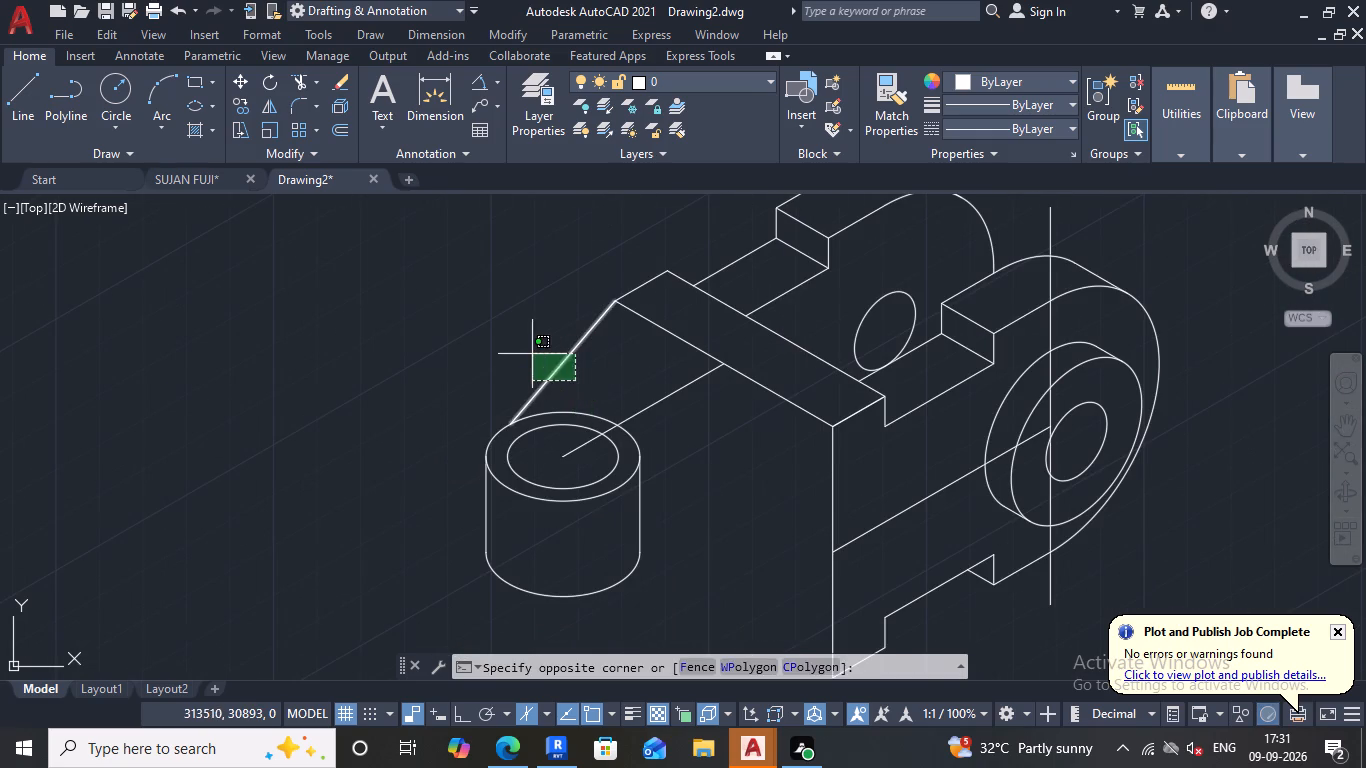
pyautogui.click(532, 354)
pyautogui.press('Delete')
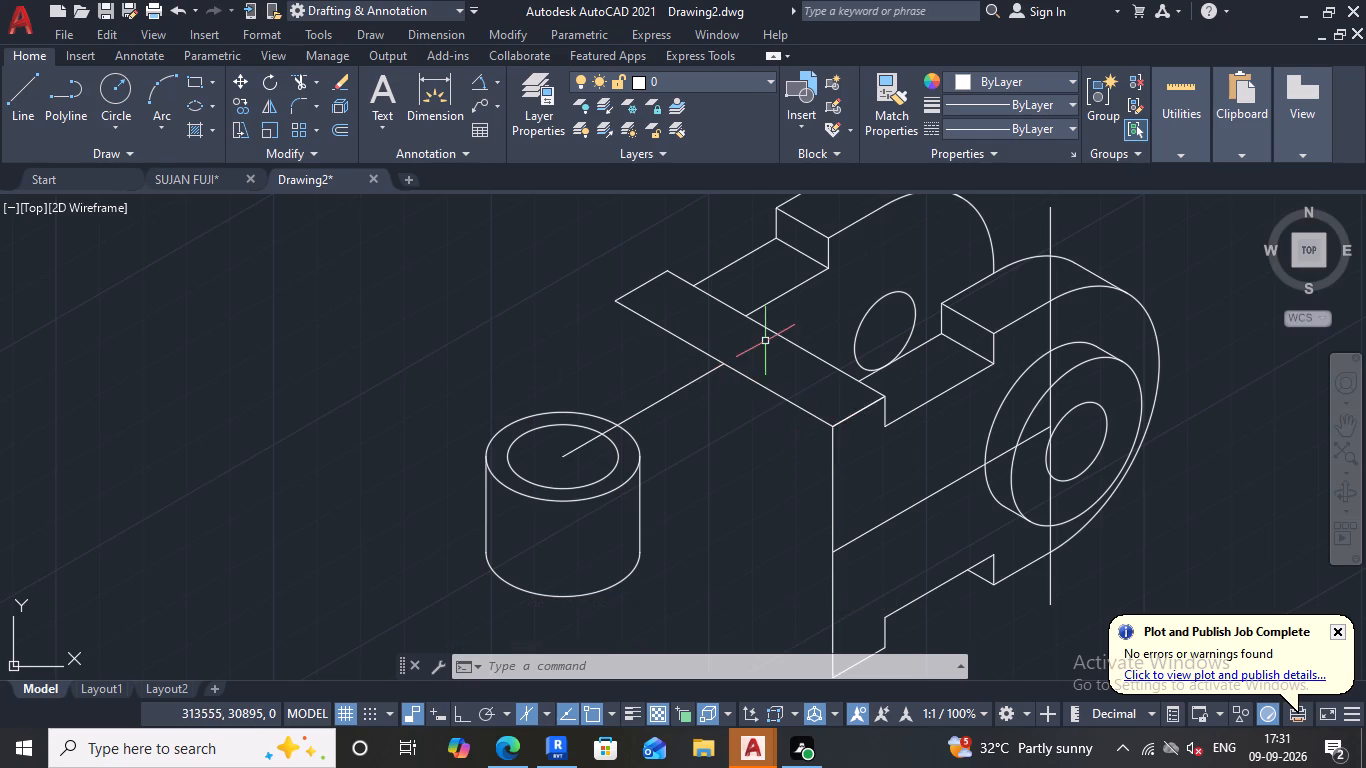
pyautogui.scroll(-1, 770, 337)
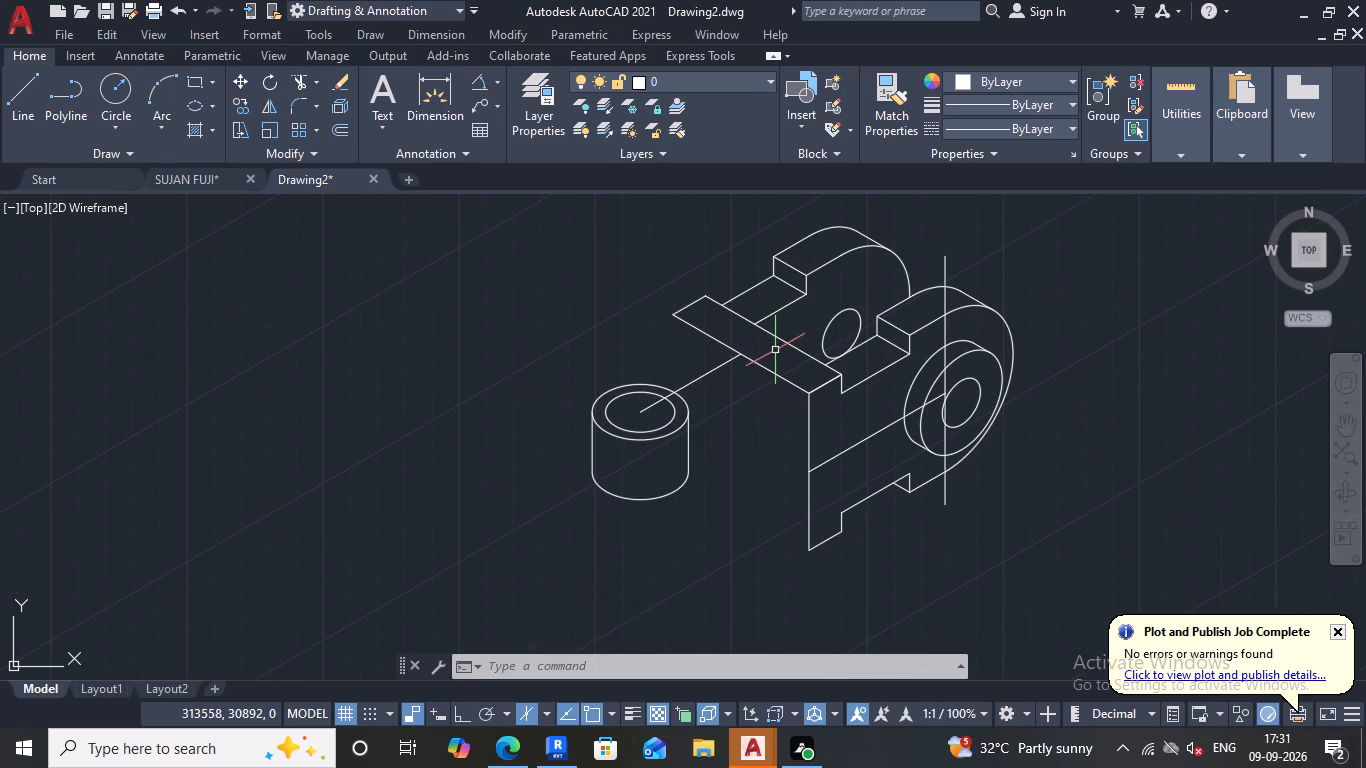
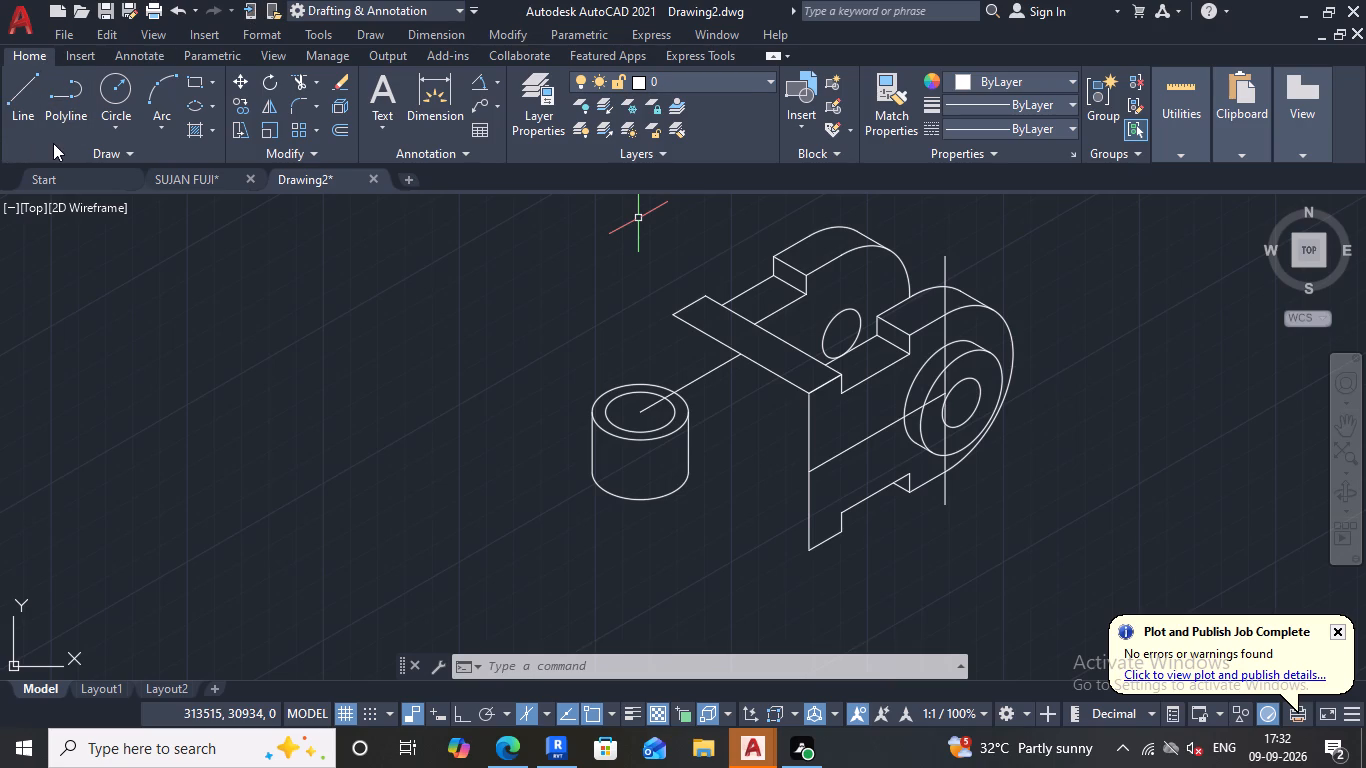
# Start a line at the centre of the cylinder's top isocircles and turn Ortho on for its direction.
pyautogui.click(15, 88)
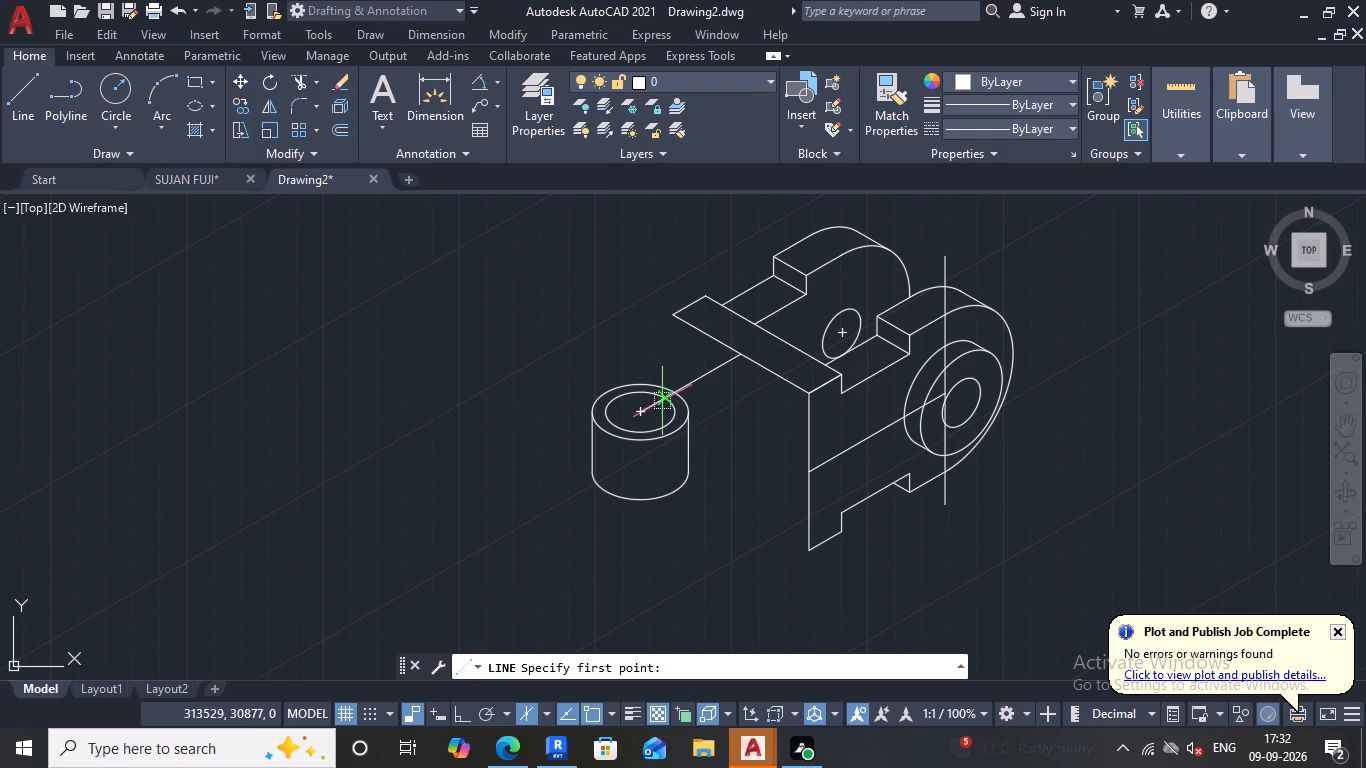
pyautogui.click(635, 418)
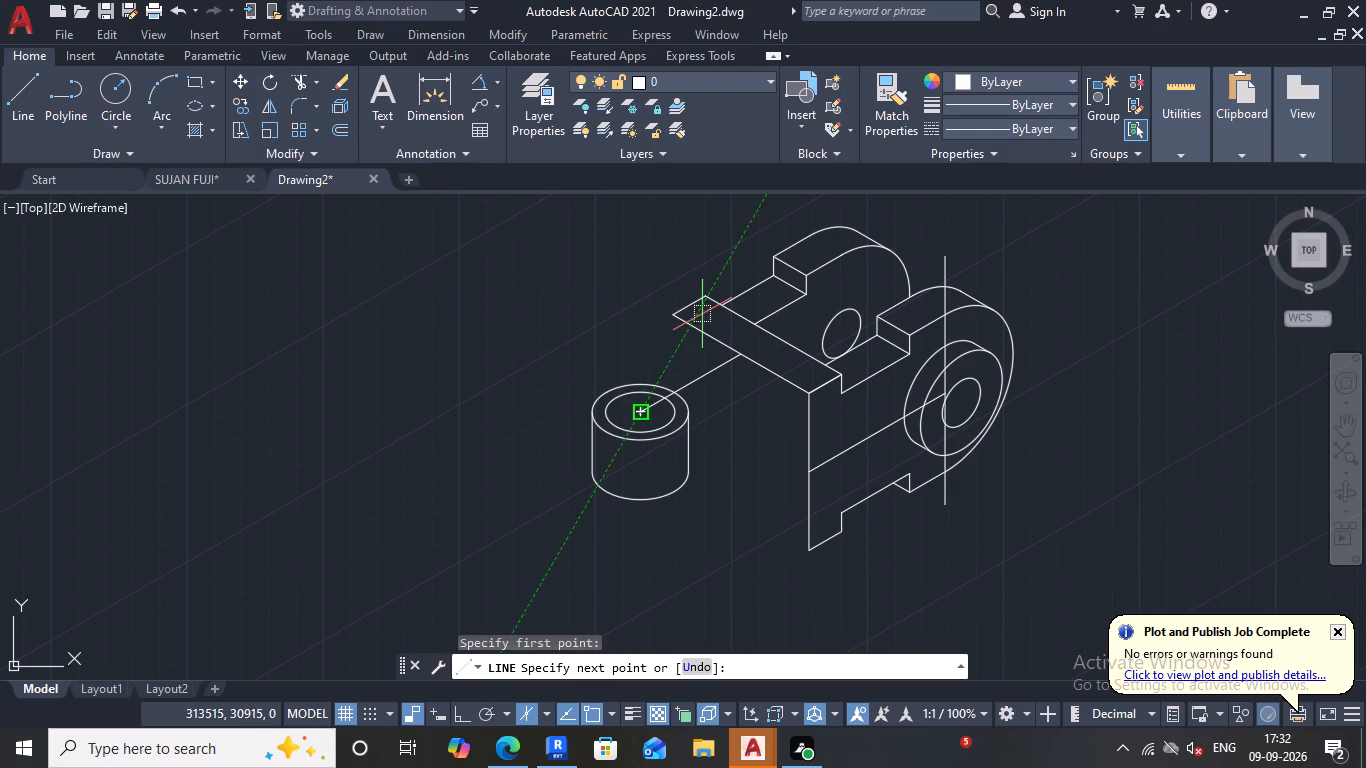
pyautogui.click(452, 711)
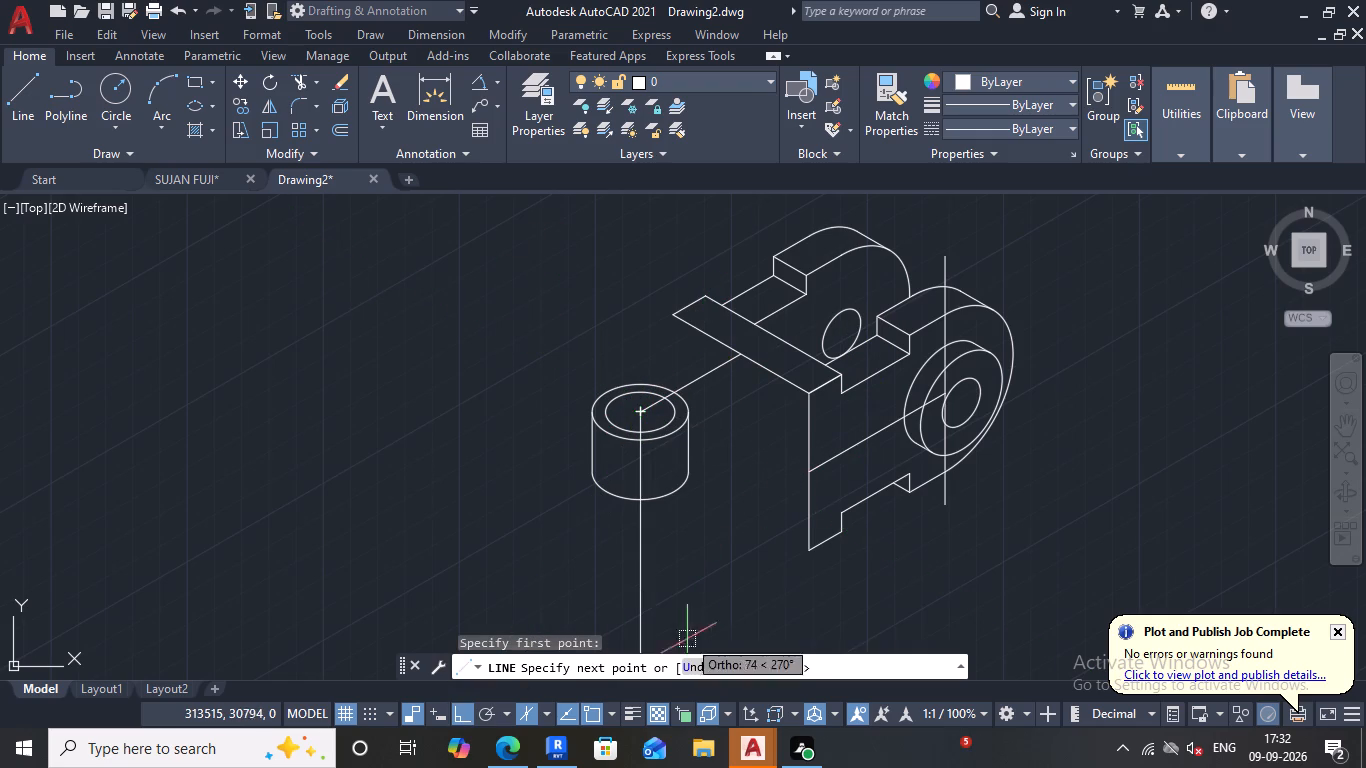
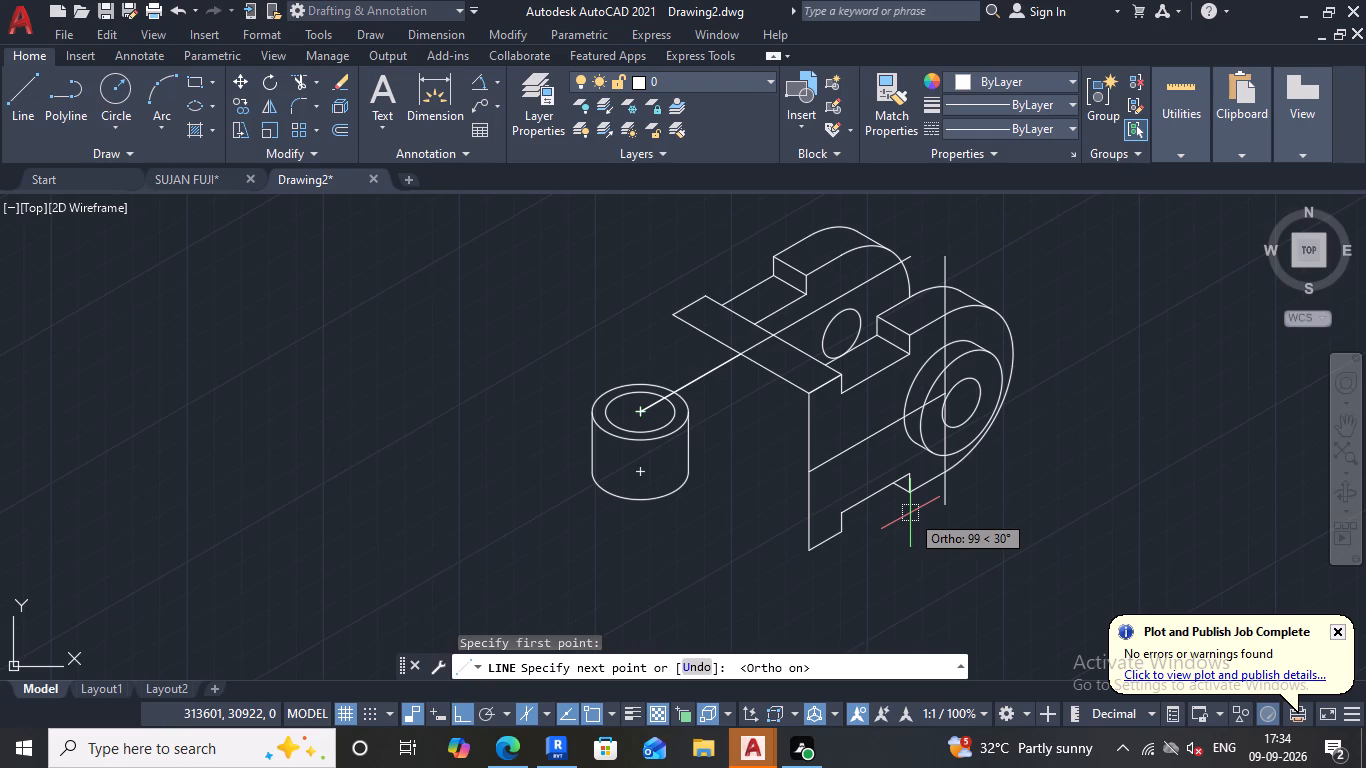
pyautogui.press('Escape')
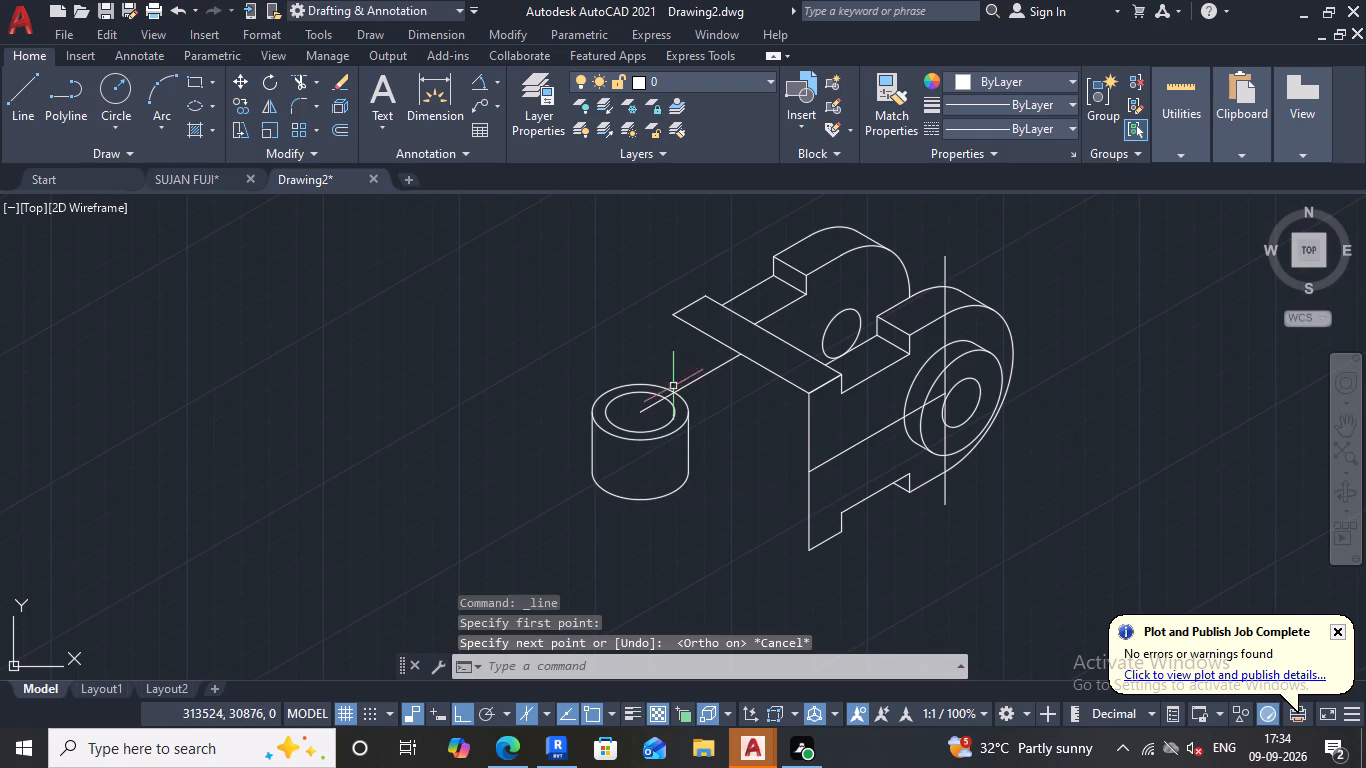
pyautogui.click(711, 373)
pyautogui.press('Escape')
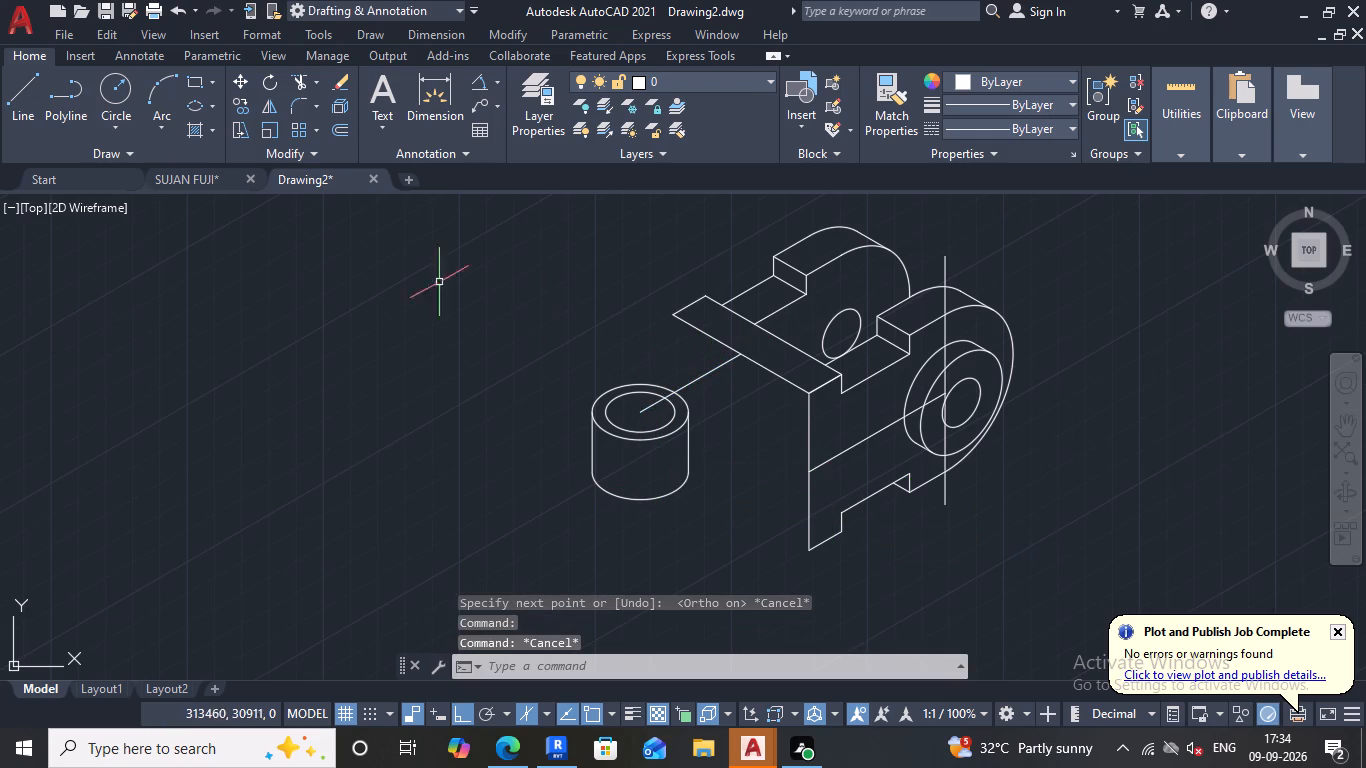
# Draw a 55.38 mm line from the midpoint of the strip's cylinder-side edge through the cylinder centre, continuing to the strip's near corner above the body.
pyautogui.click(28, 78)
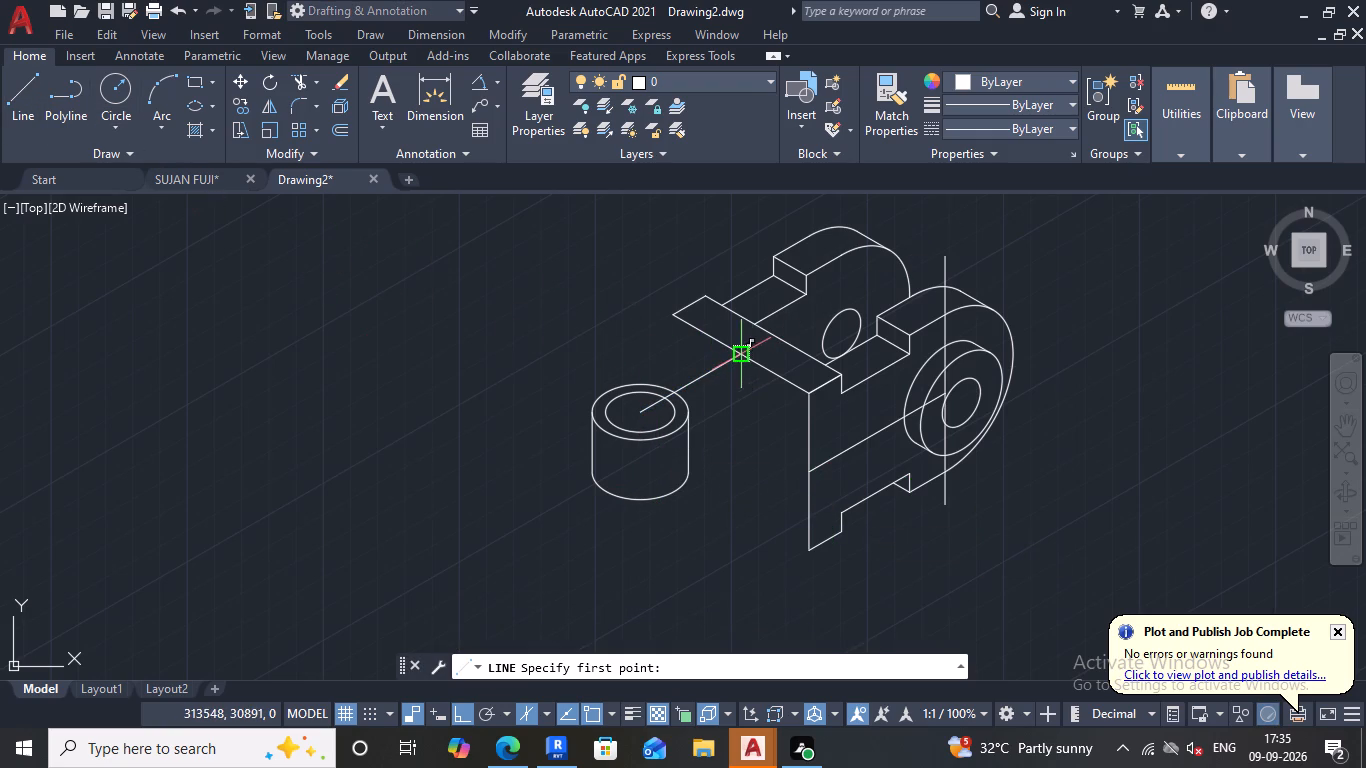
pyautogui.scroll(1, 741, 355)
pyautogui.click(738, 354)
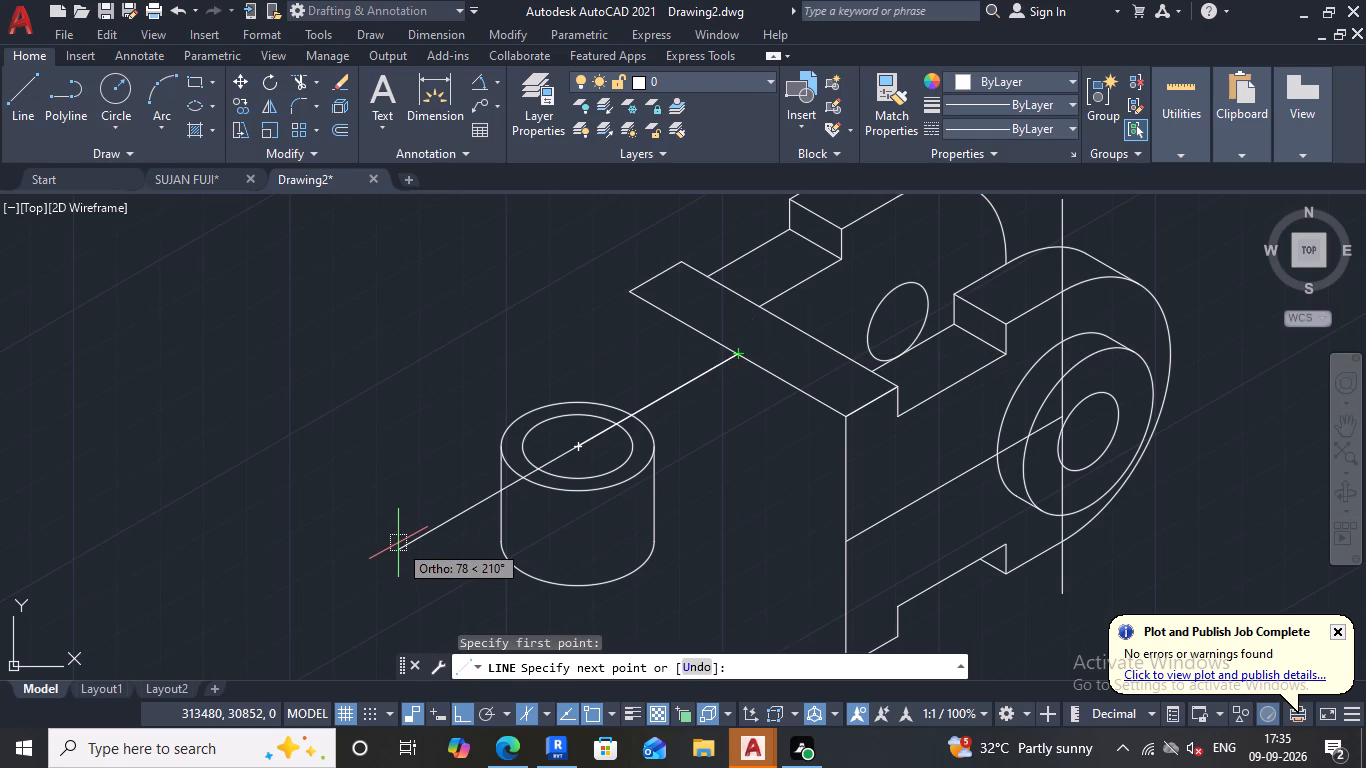
pyautogui.write('55.')
pyautogui.write('38')
pyautogui.press('Return')
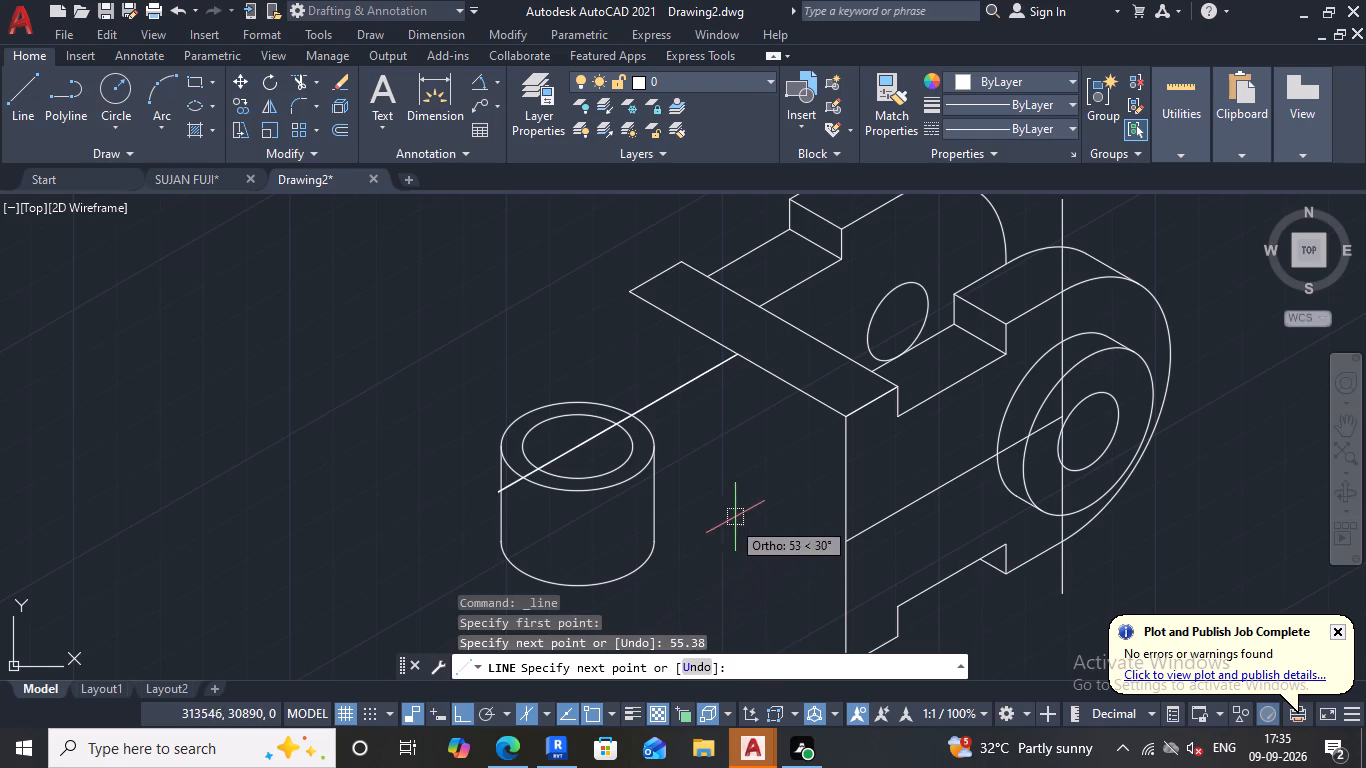
pyautogui.click(846, 422)
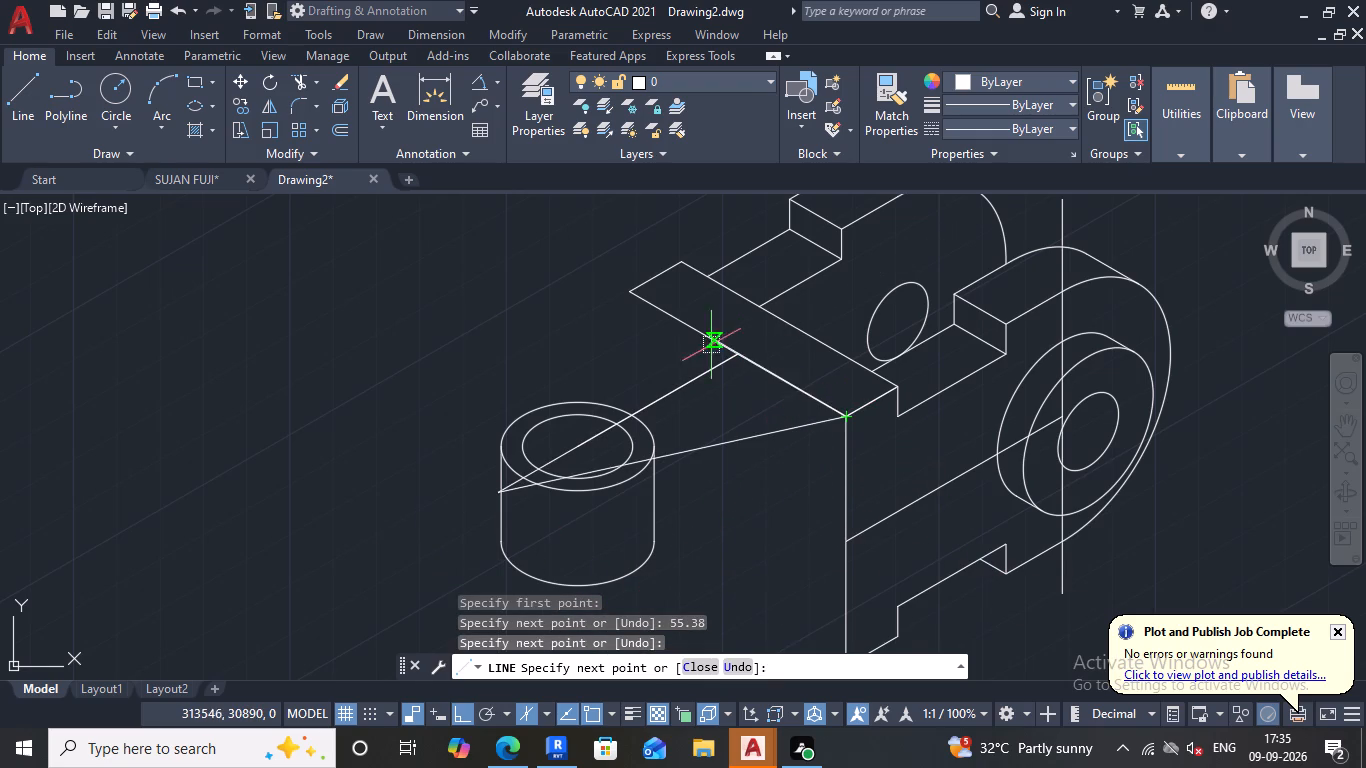
pyautogui.press('Escape')
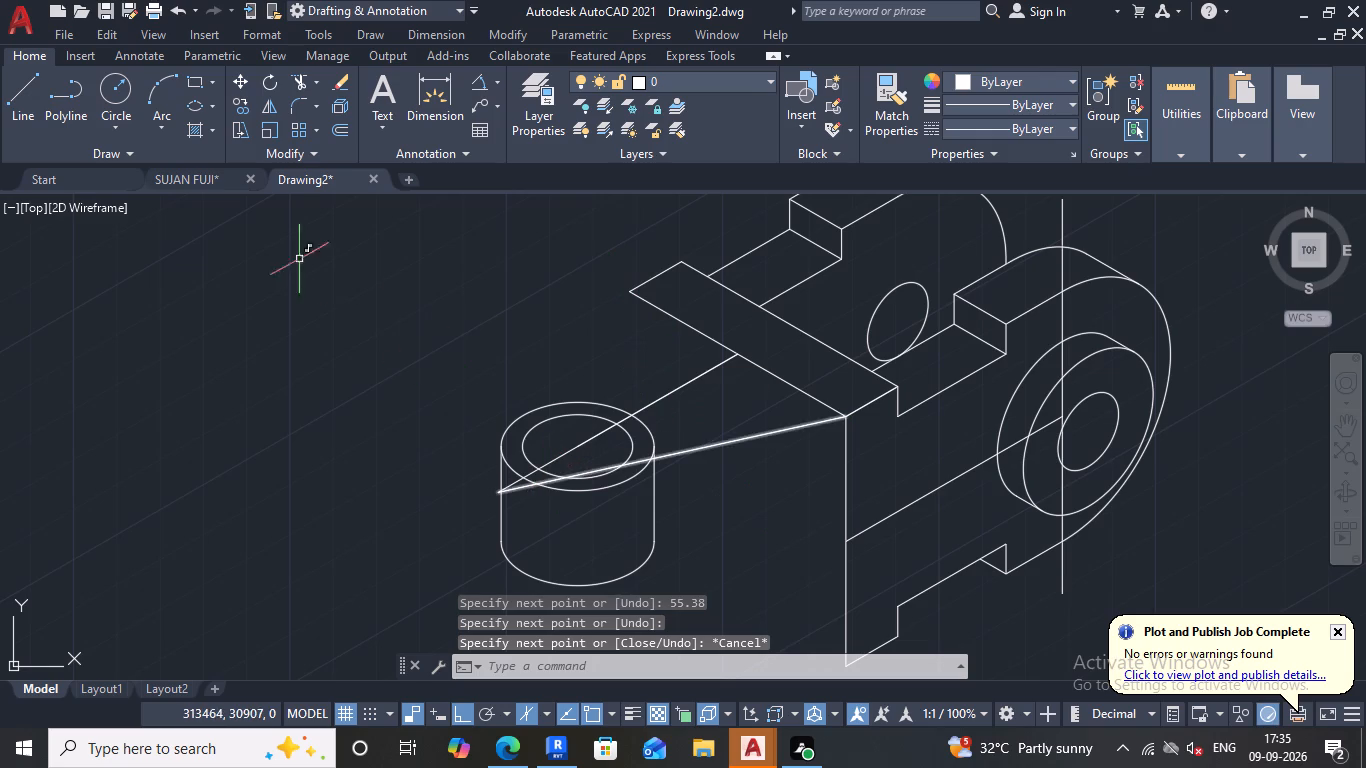
# Draw a line from the outer end of the 55.38 mm line to the strip's far corner on the same edge.
pyautogui.click(29, 102)
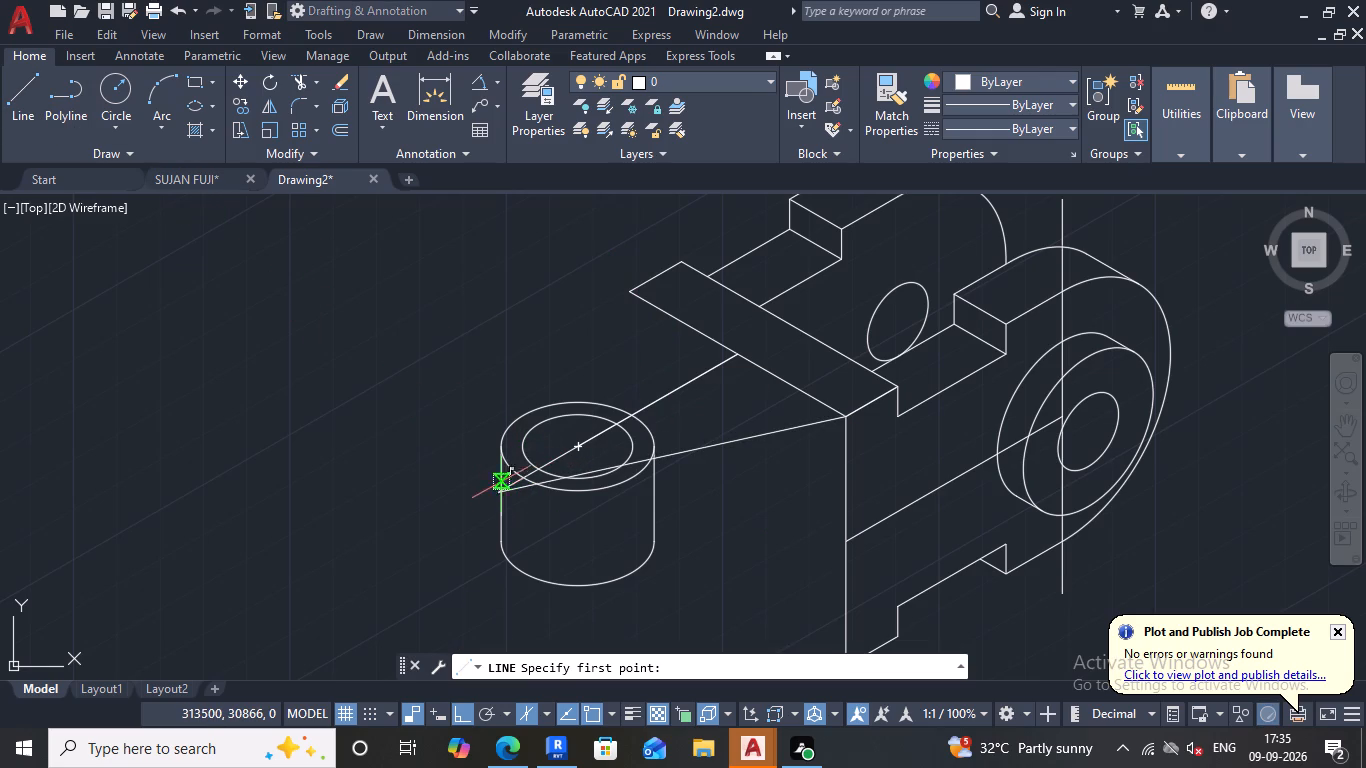
pyautogui.scroll(3, 507, 496)
pyautogui.scroll(-1, 507, 496)
pyautogui.scroll(1, 507, 496)
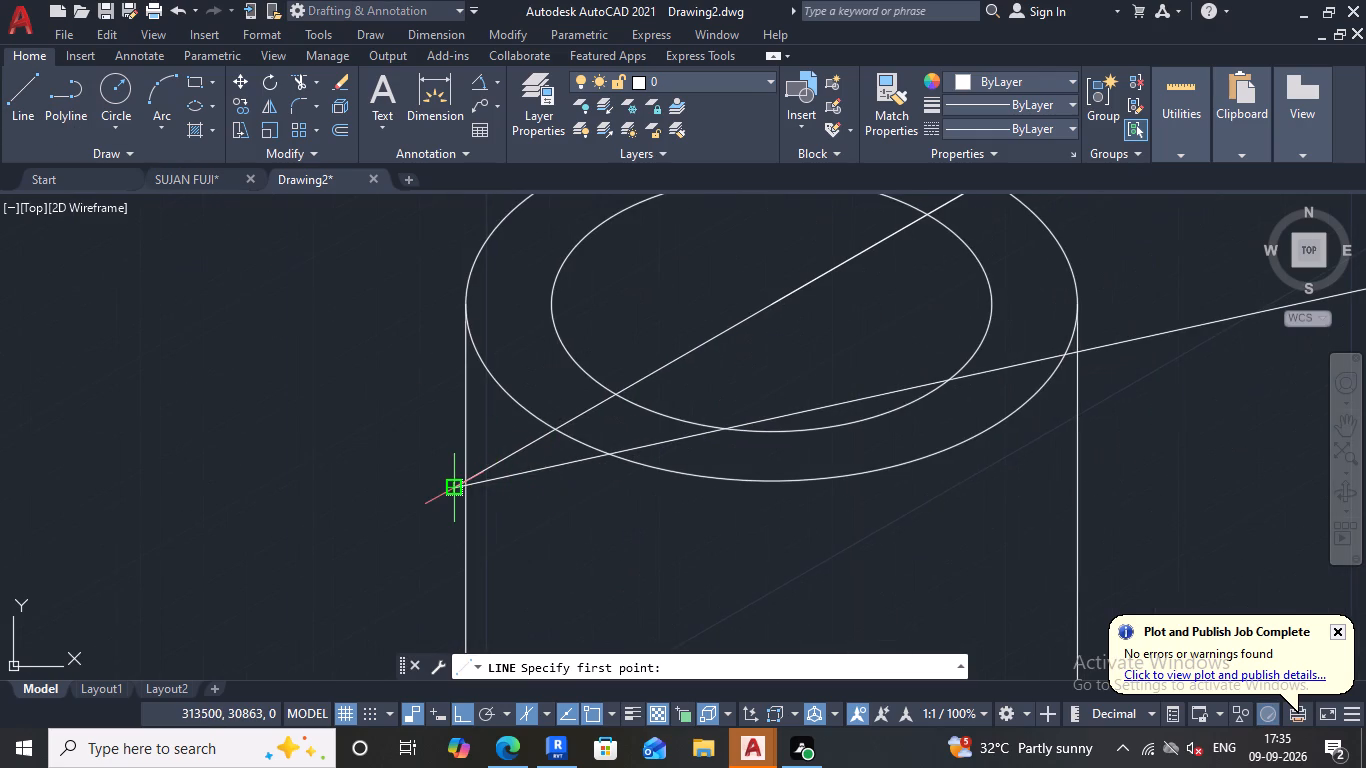
pyautogui.click(448, 489)
pyautogui.moveTo(532, 300); pyautogui.dragTo(442, 639, button='middle')
pyautogui.scroll(-3, 596, 376)
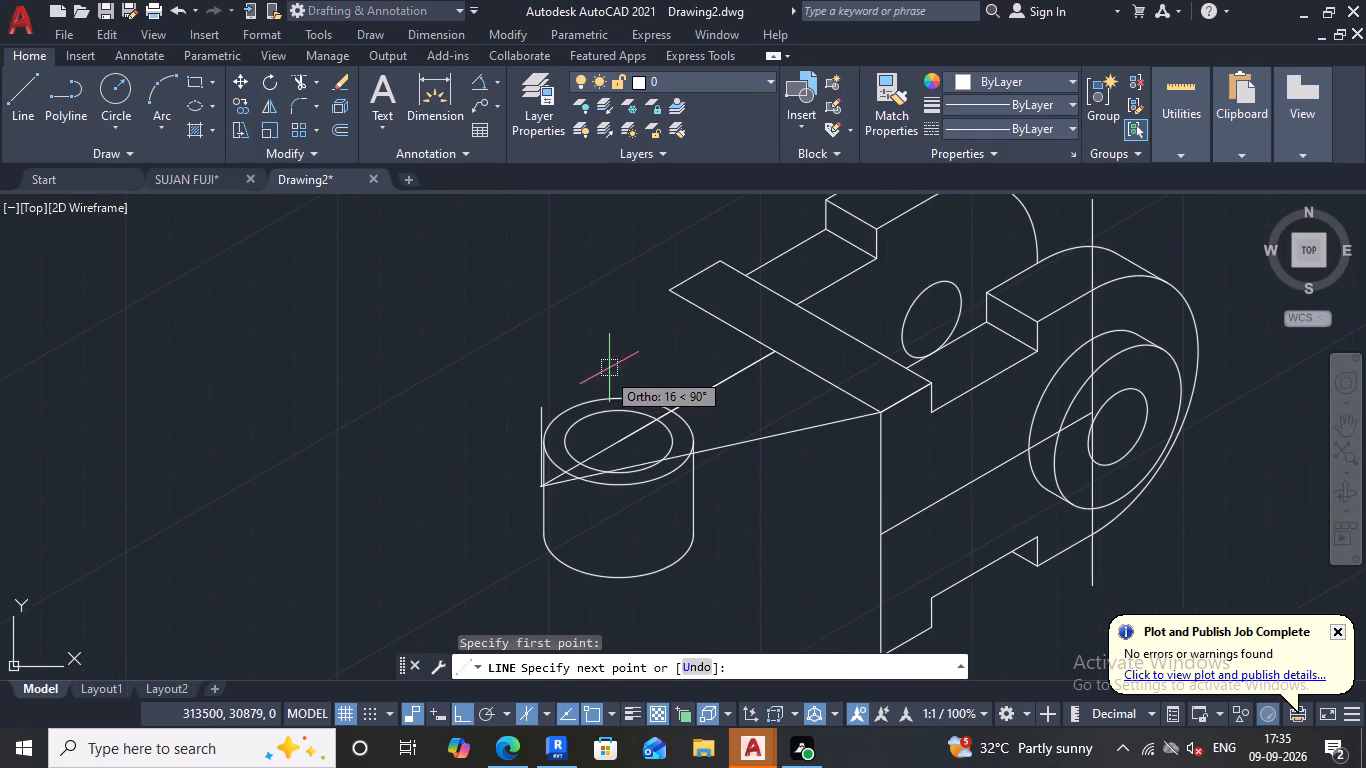
pyautogui.click(673, 294)
pyautogui.press('Escape')
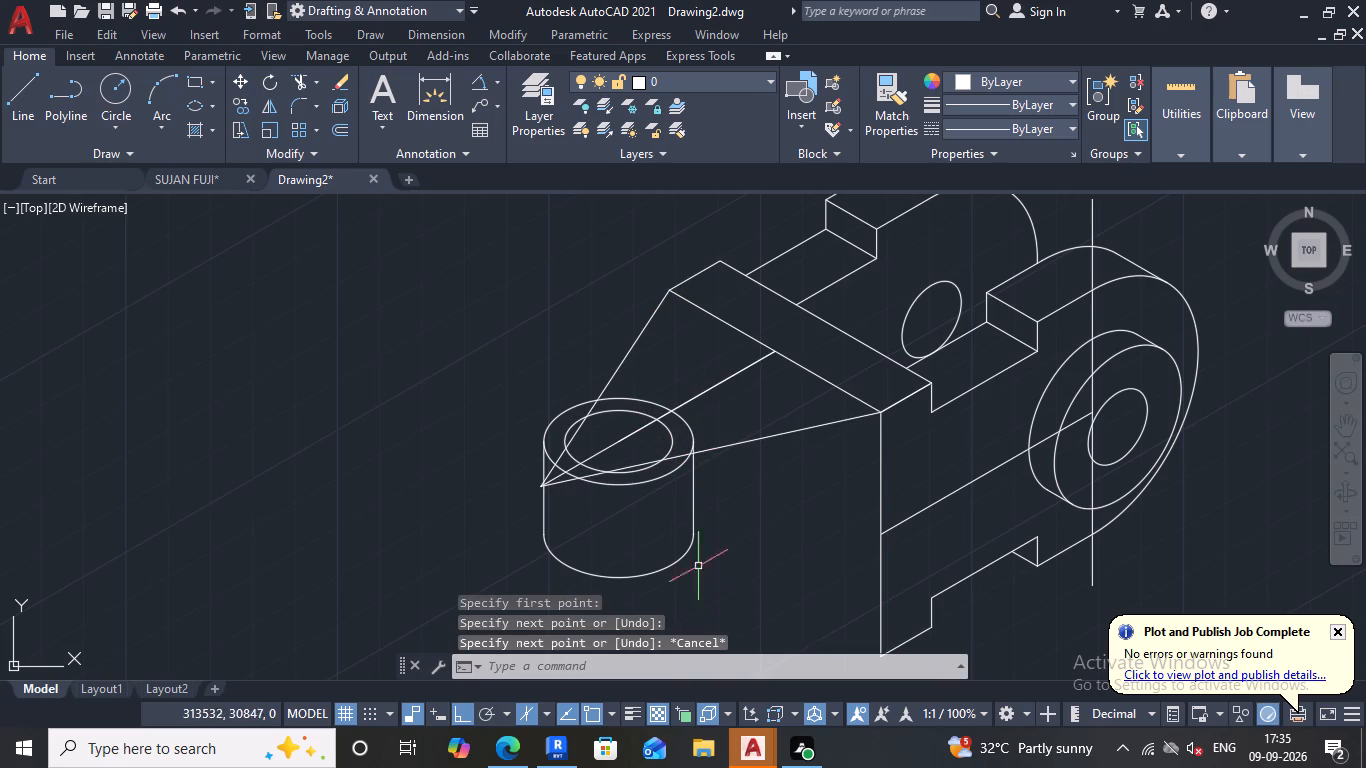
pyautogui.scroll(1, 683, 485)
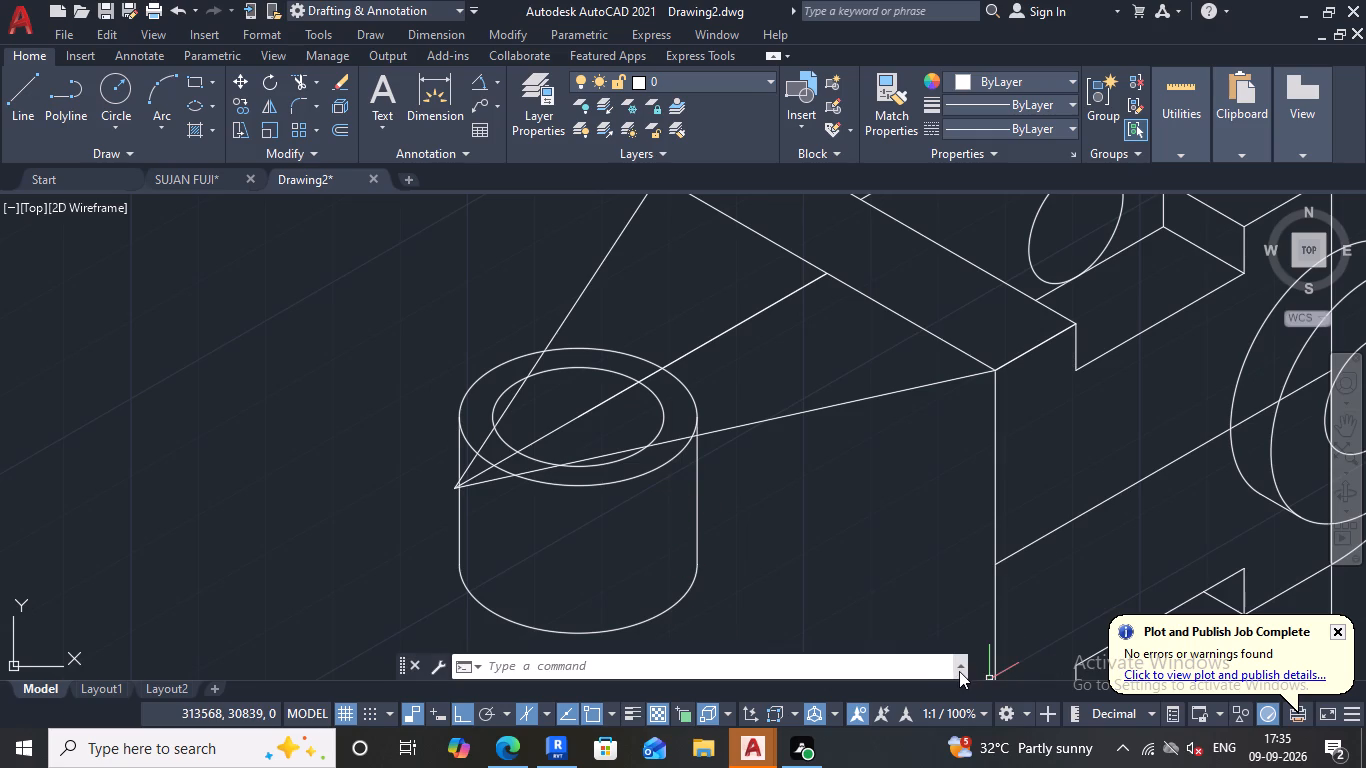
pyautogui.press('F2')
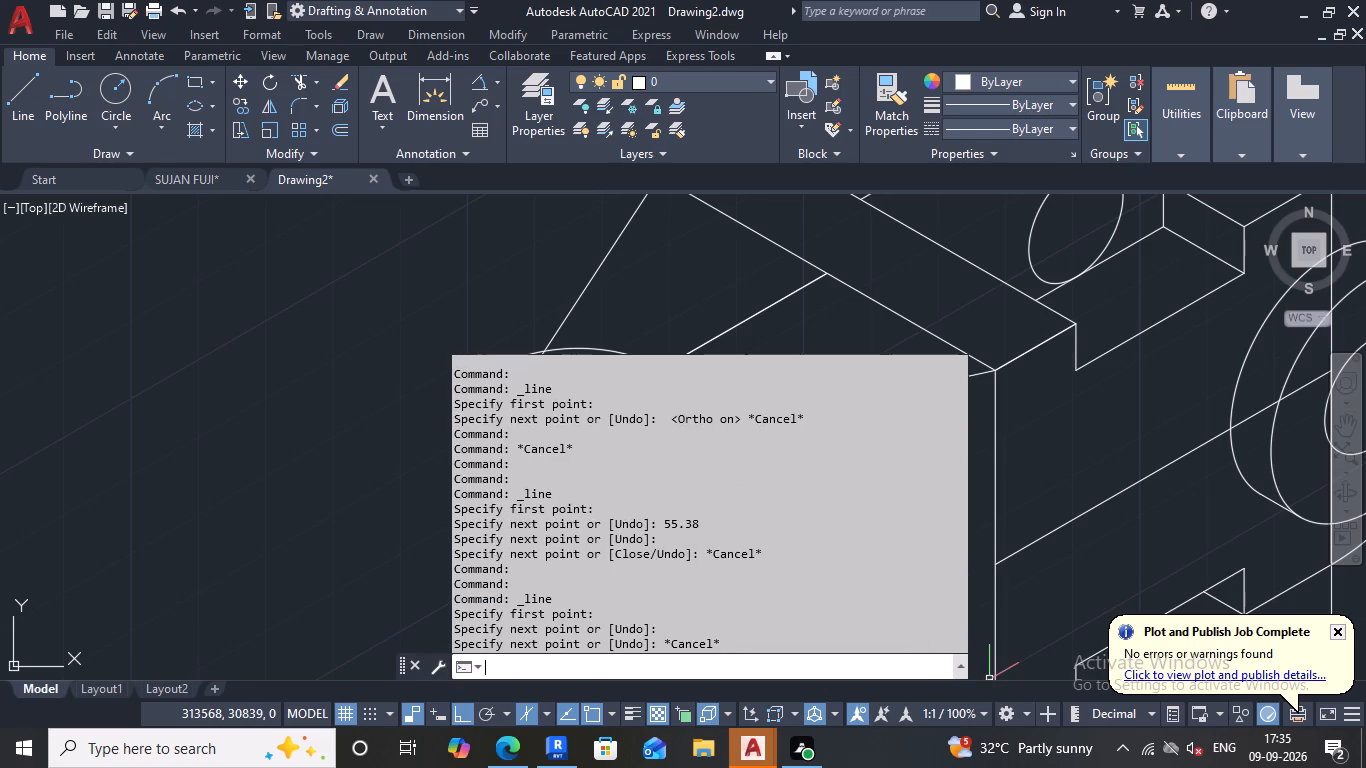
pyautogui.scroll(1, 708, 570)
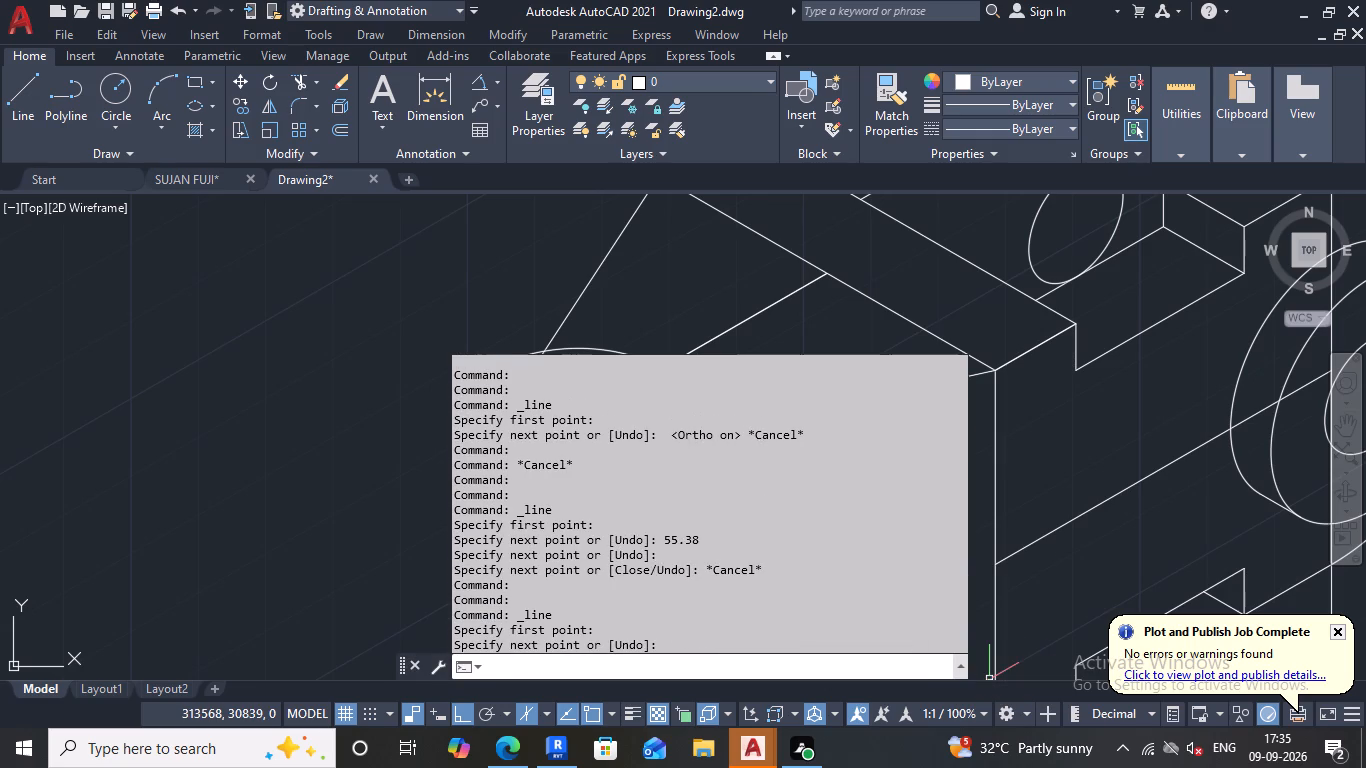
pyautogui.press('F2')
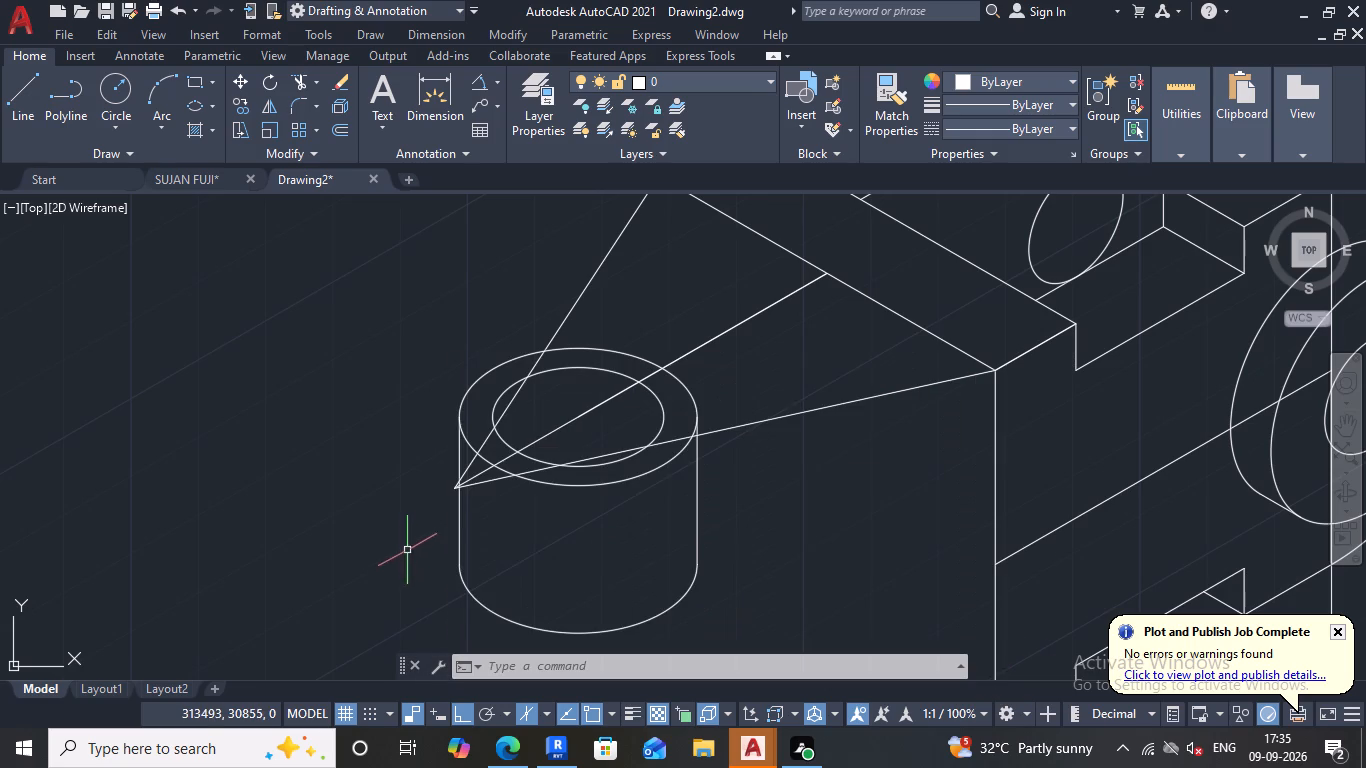
# Measure the angle between the two slanted lines meeting at the end of the 55.38 mm line.
pyautogui.scroll(-1, 527, 495)
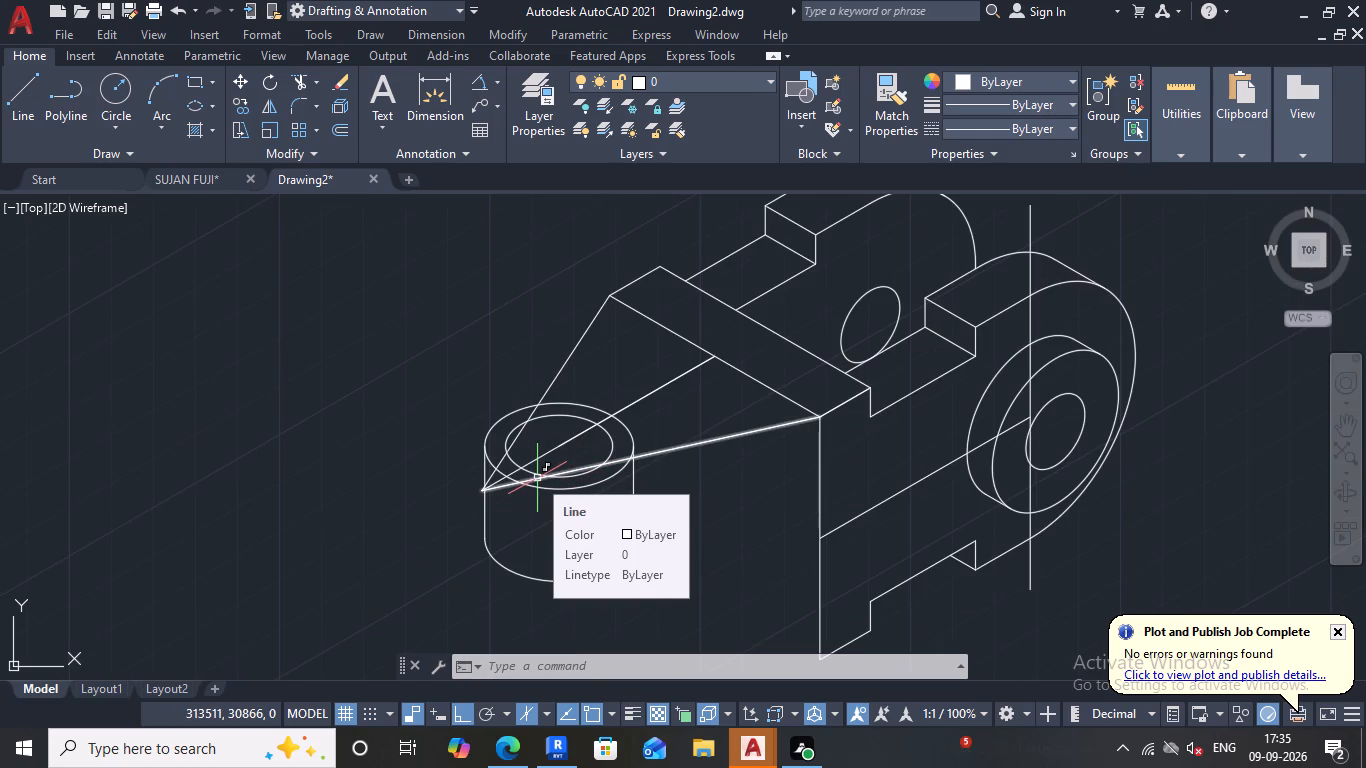
pyautogui.doubleClick(496, 84)
pyautogui.click(475, 73)
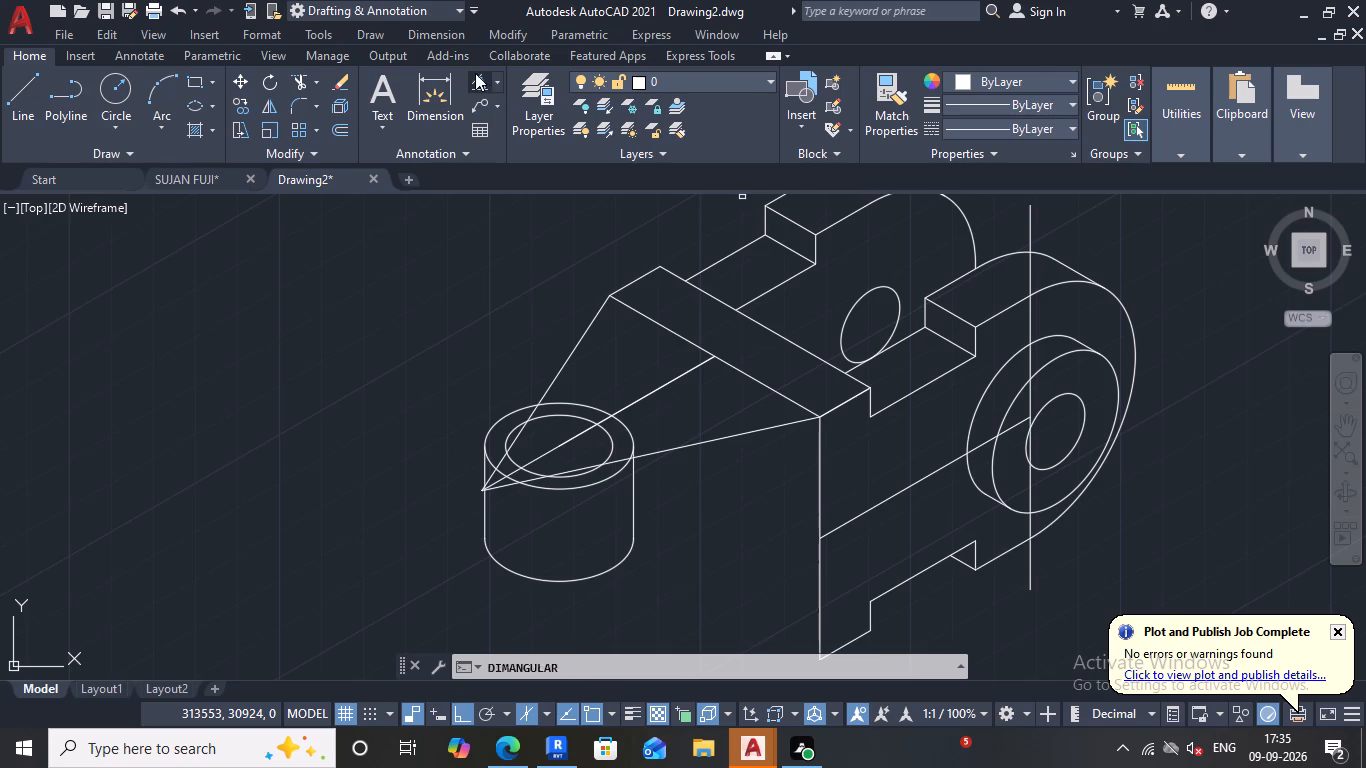
pyautogui.click(480, 83)
pyautogui.click(572, 347)
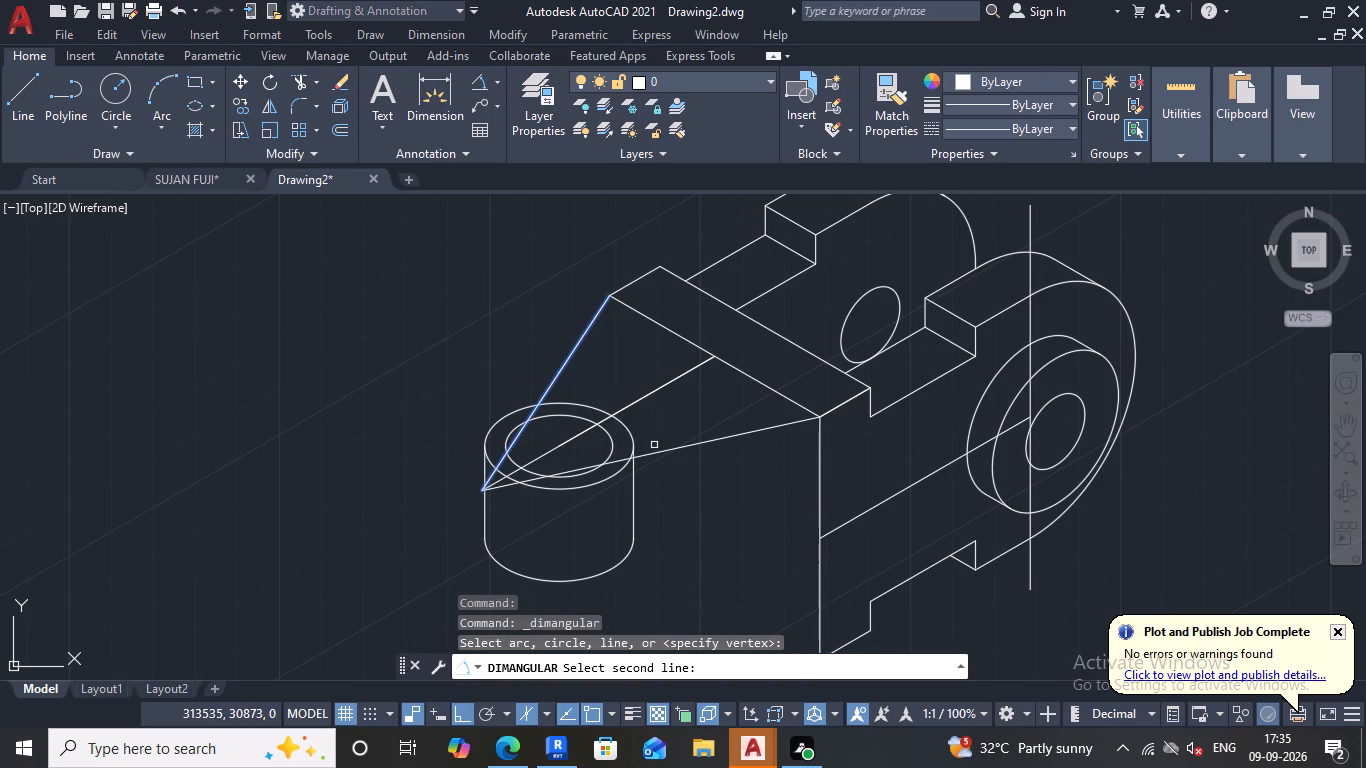
pyautogui.click(676, 449)
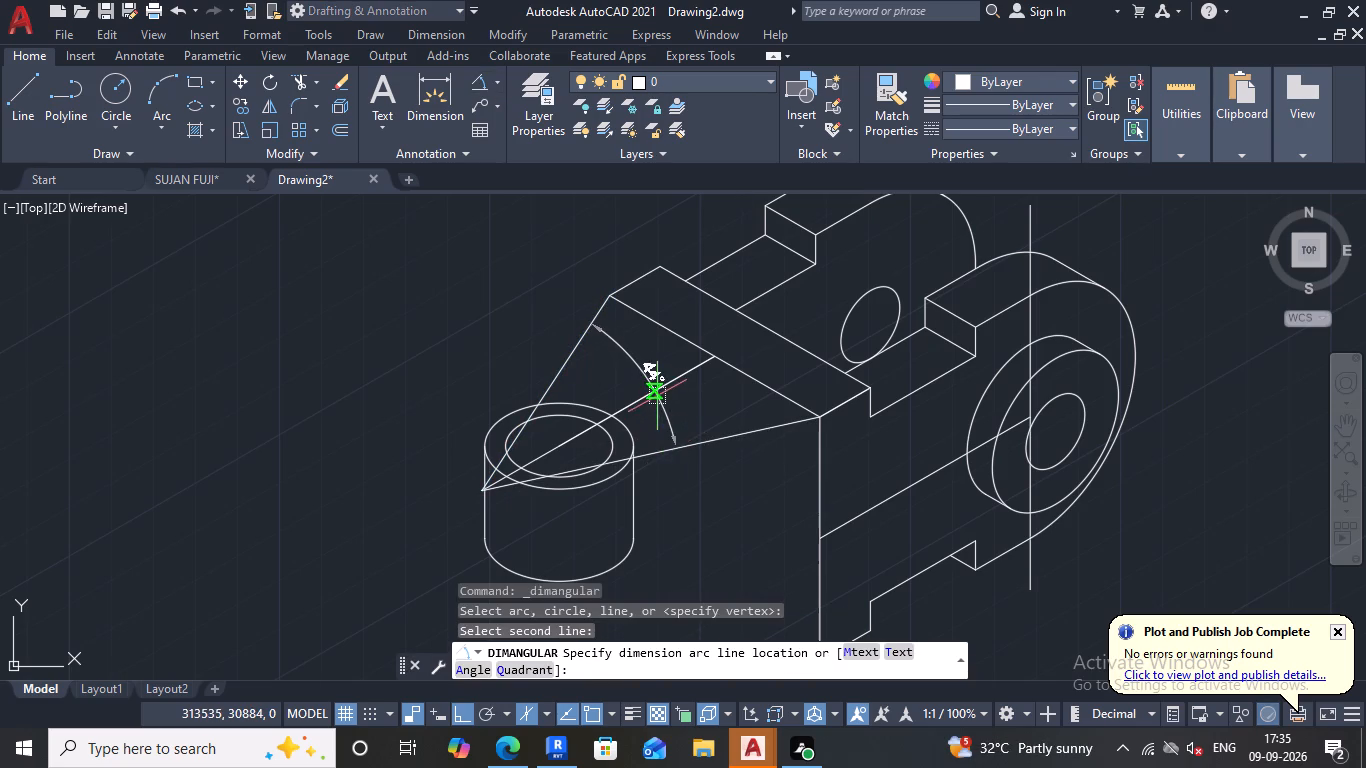
pyautogui.scroll(1, 656, 393)
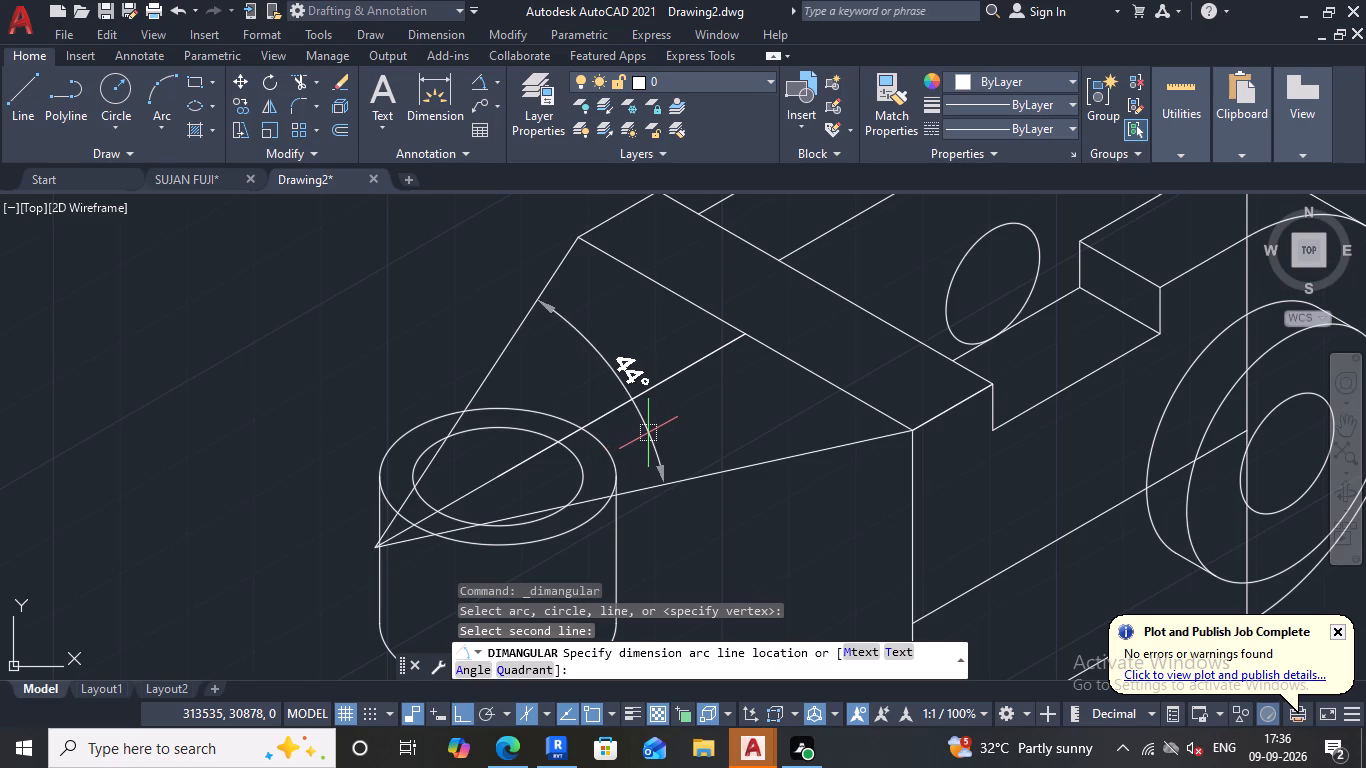
pyautogui.press('Escape')
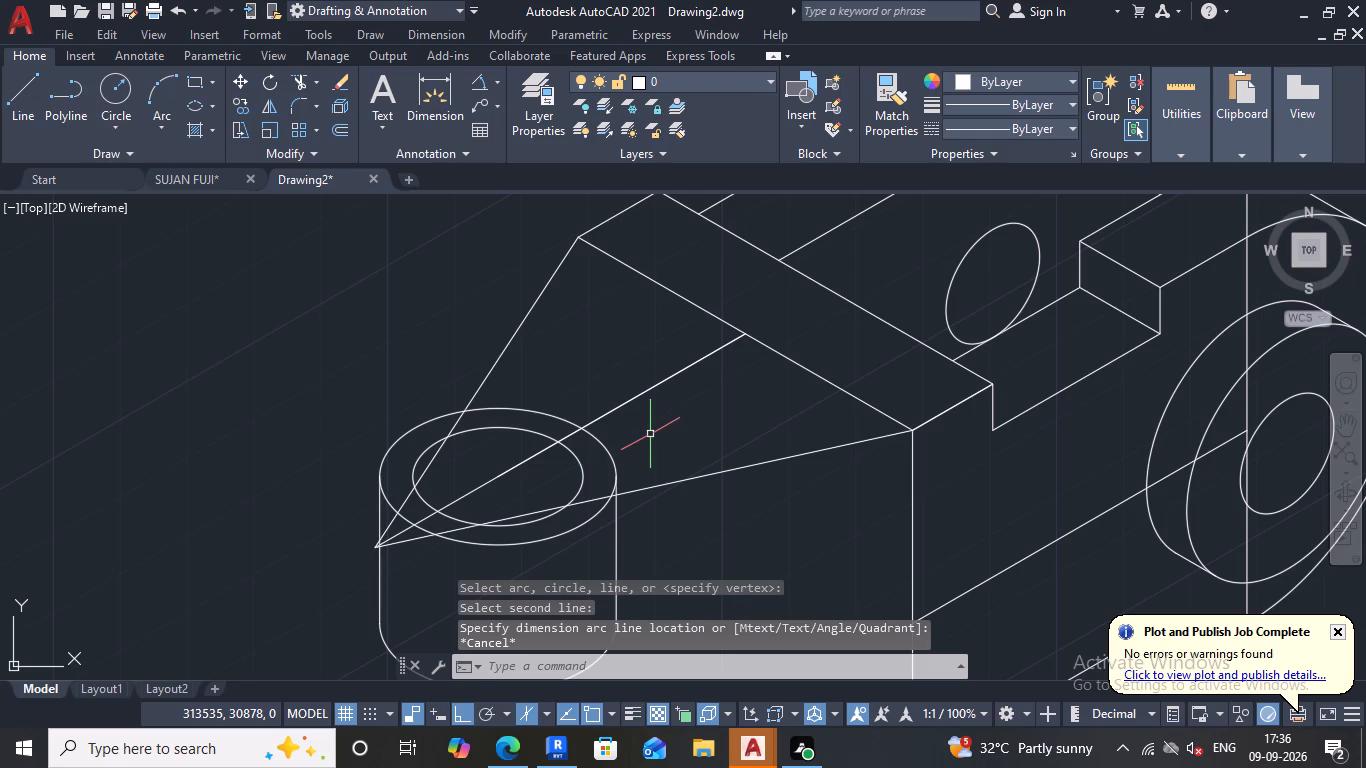
# Extend the centre axis with a 5 mm line outward from the apex and connect its end to the strip's far corner.
pyautogui.scroll(-1, 653, 427)
pyautogui.scroll(1, 653, 427)
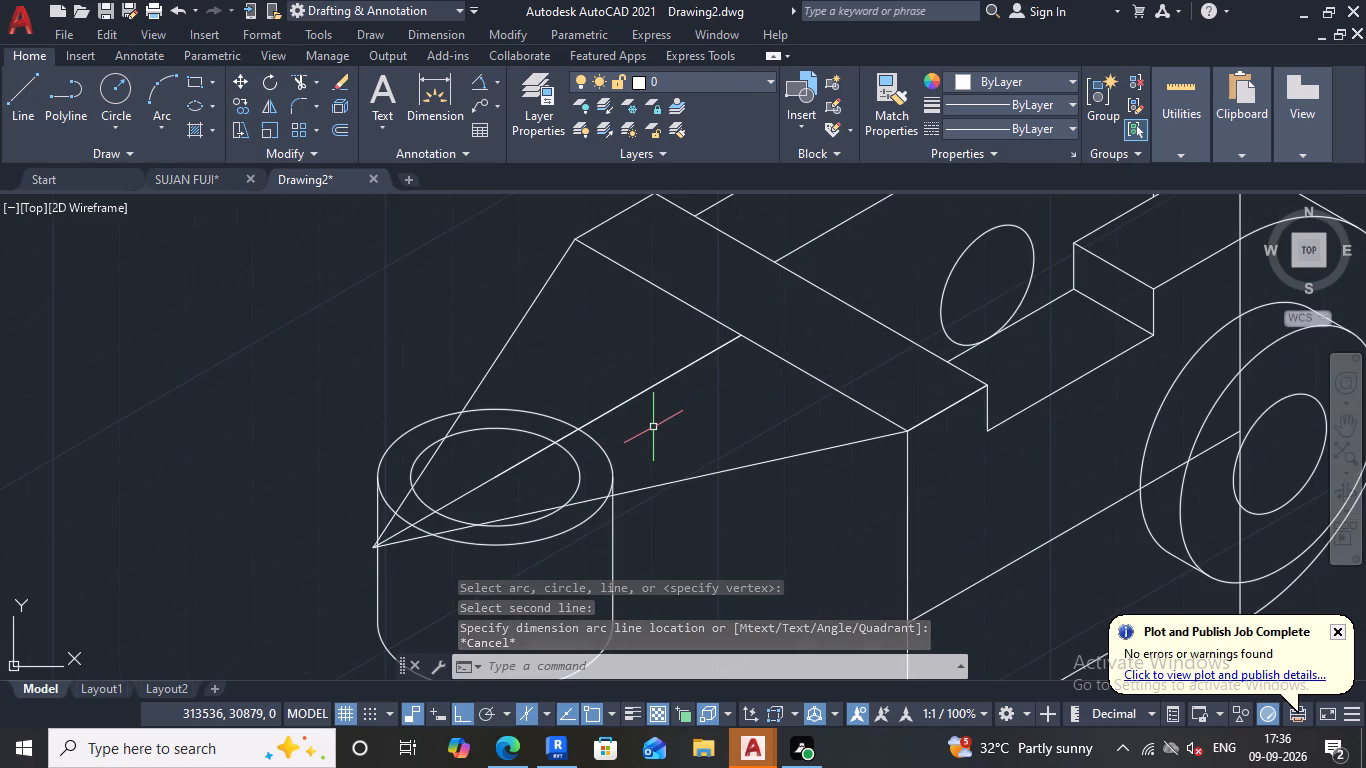
pyautogui.click(15, 88)
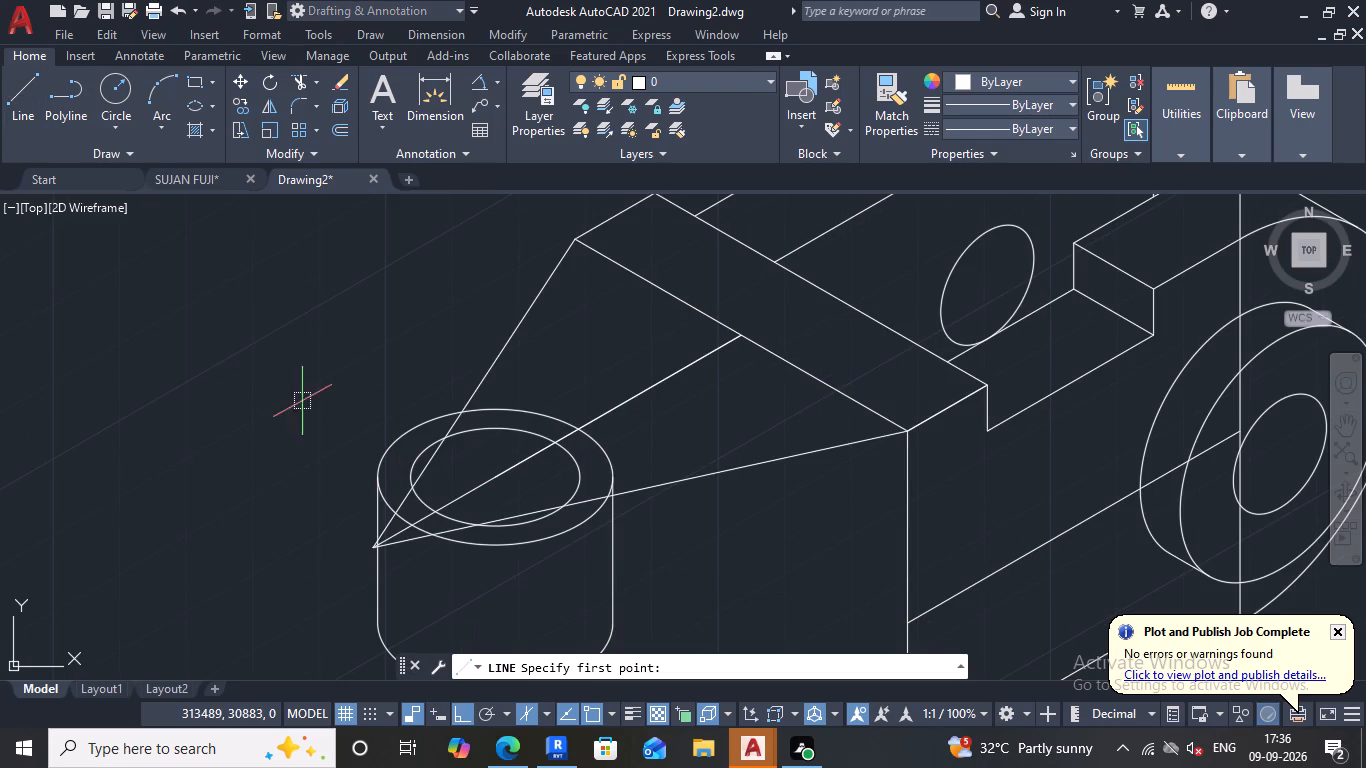
pyautogui.scroll(2, 404, 528)
pyautogui.click(312, 581)
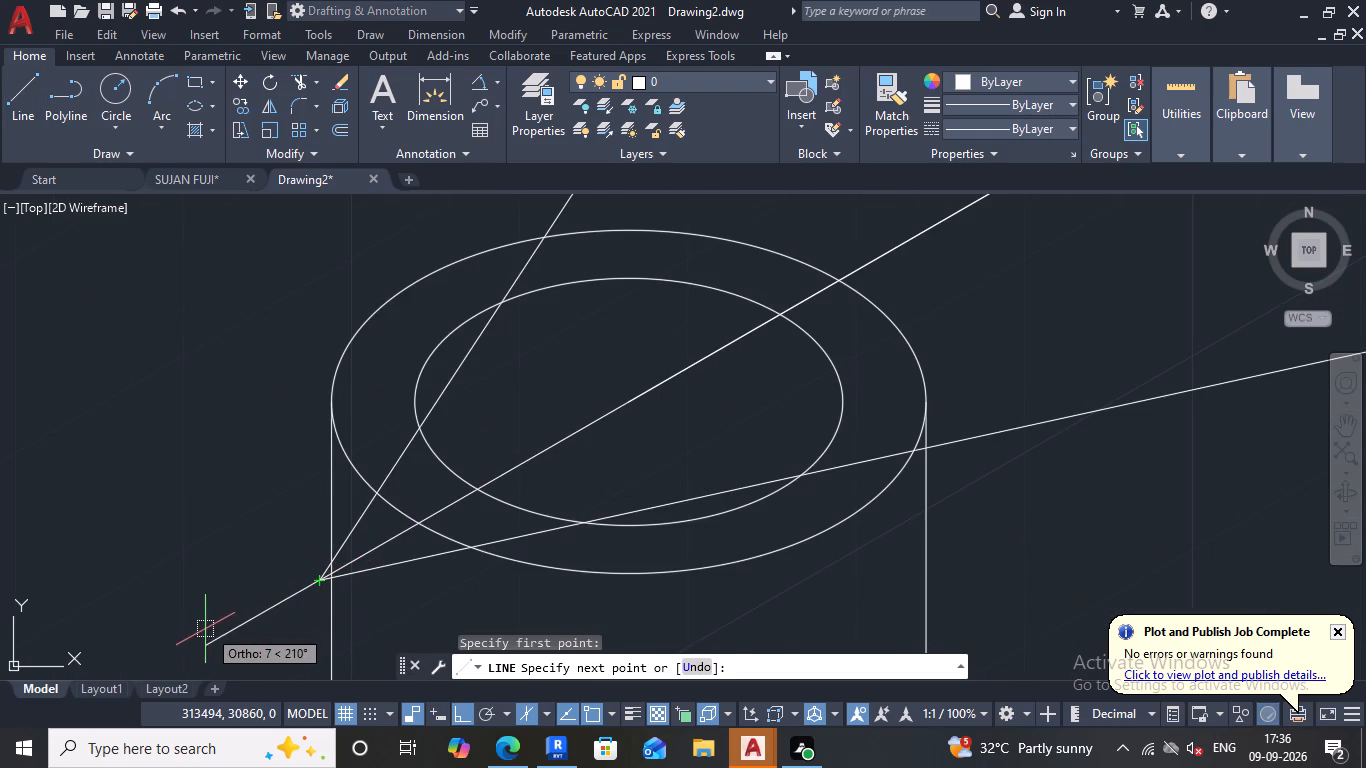
pyautogui.press('5')
pyautogui.press('Return')
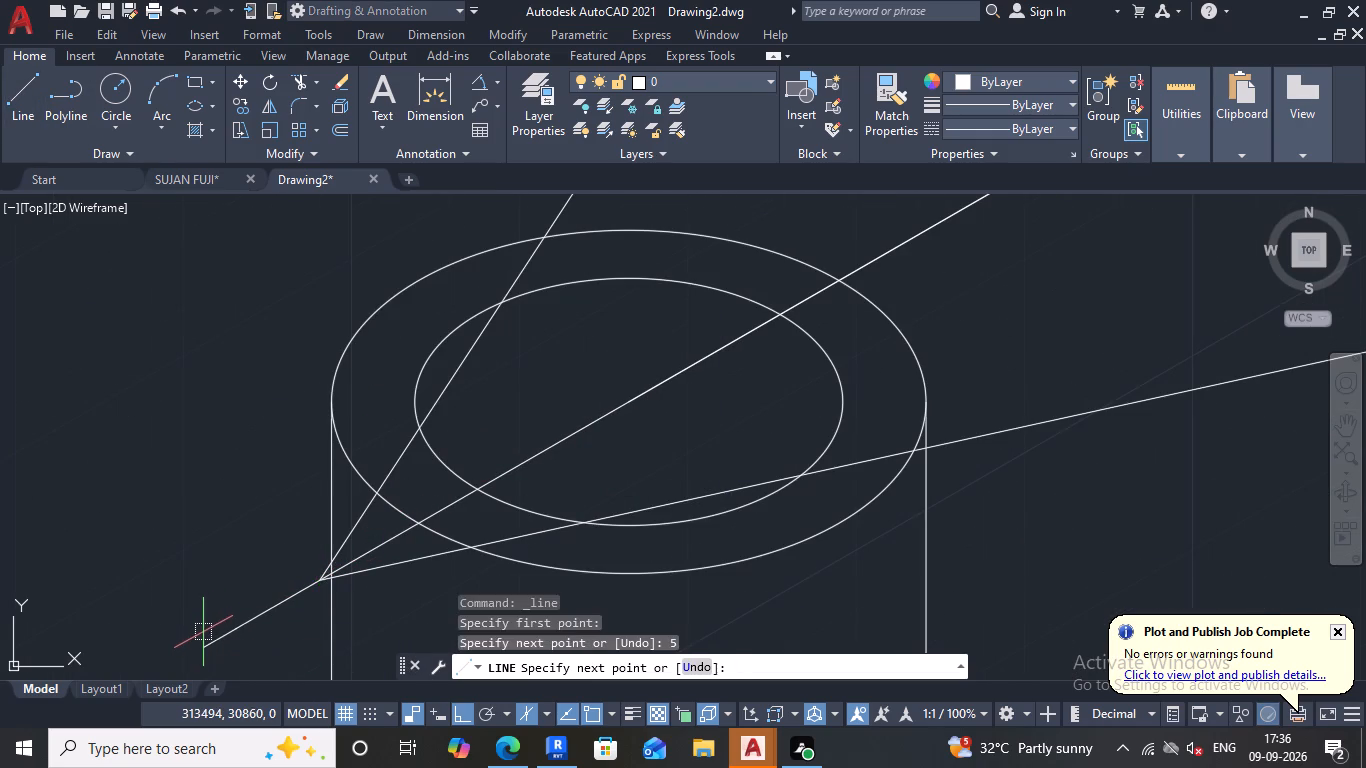
pyautogui.moveTo(340, 405); pyautogui.dragTo(150, 766, button='middle')
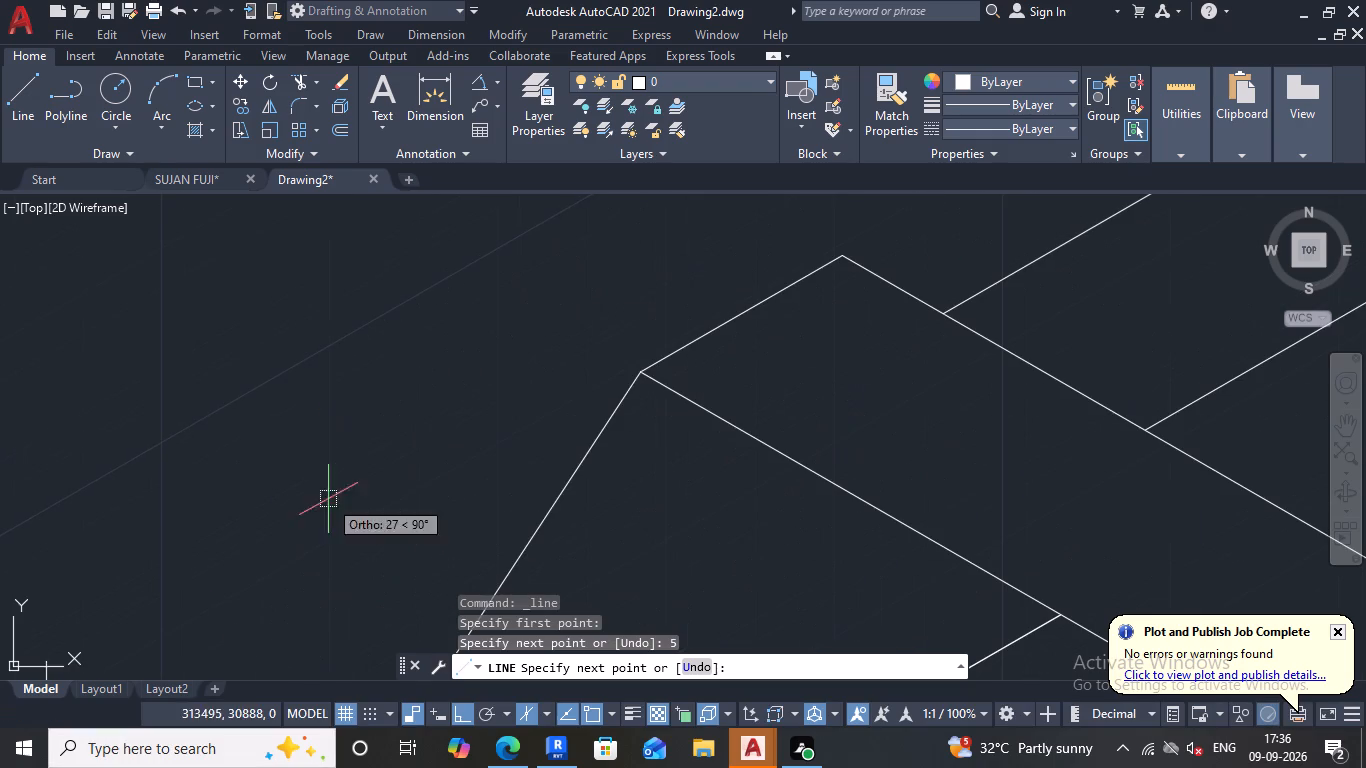
pyautogui.click(648, 364)
pyautogui.scroll(1, 642, 395)
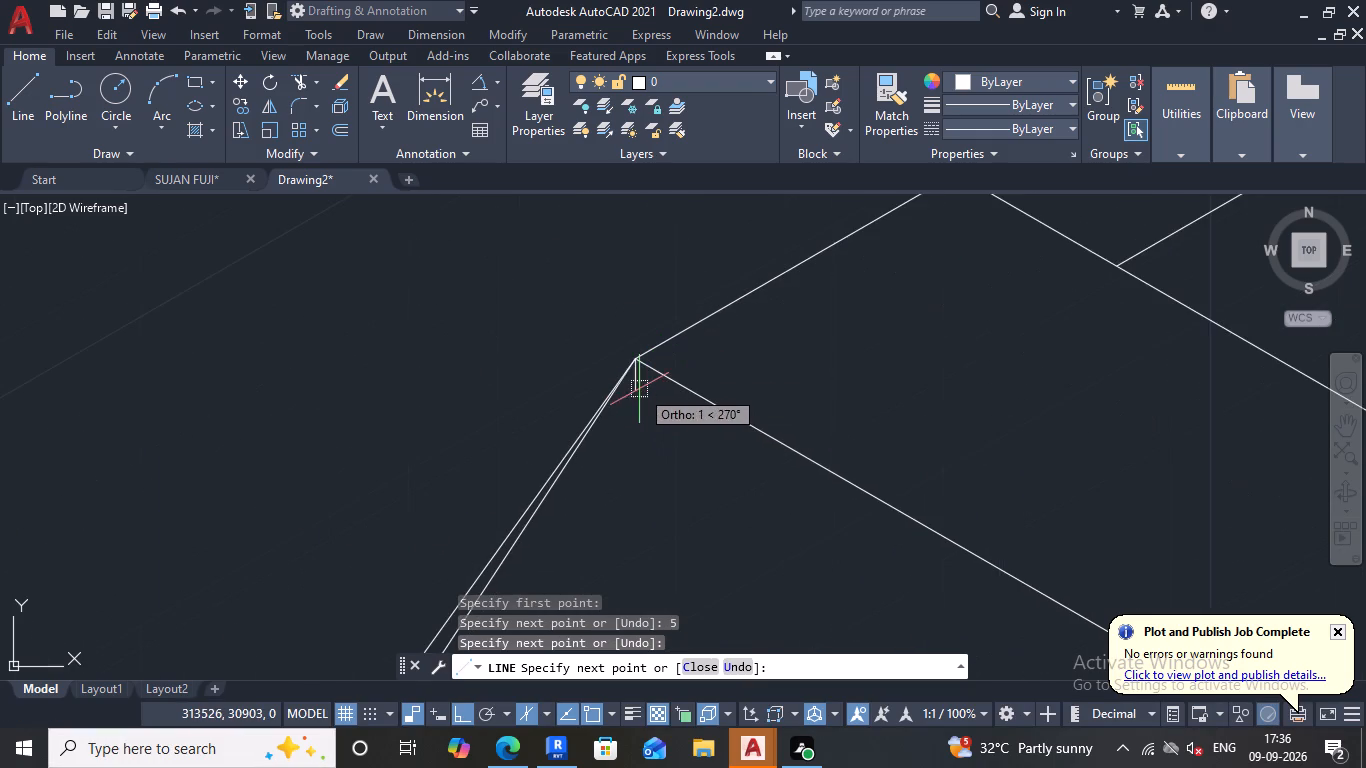
pyautogui.press('Escape')
# Draw a line from the outer end of the 5 mm extension to the strip's near corner above the body.
pyautogui.scroll(-4, 729, 354)
pyautogui.scroll(1, 611, 547)
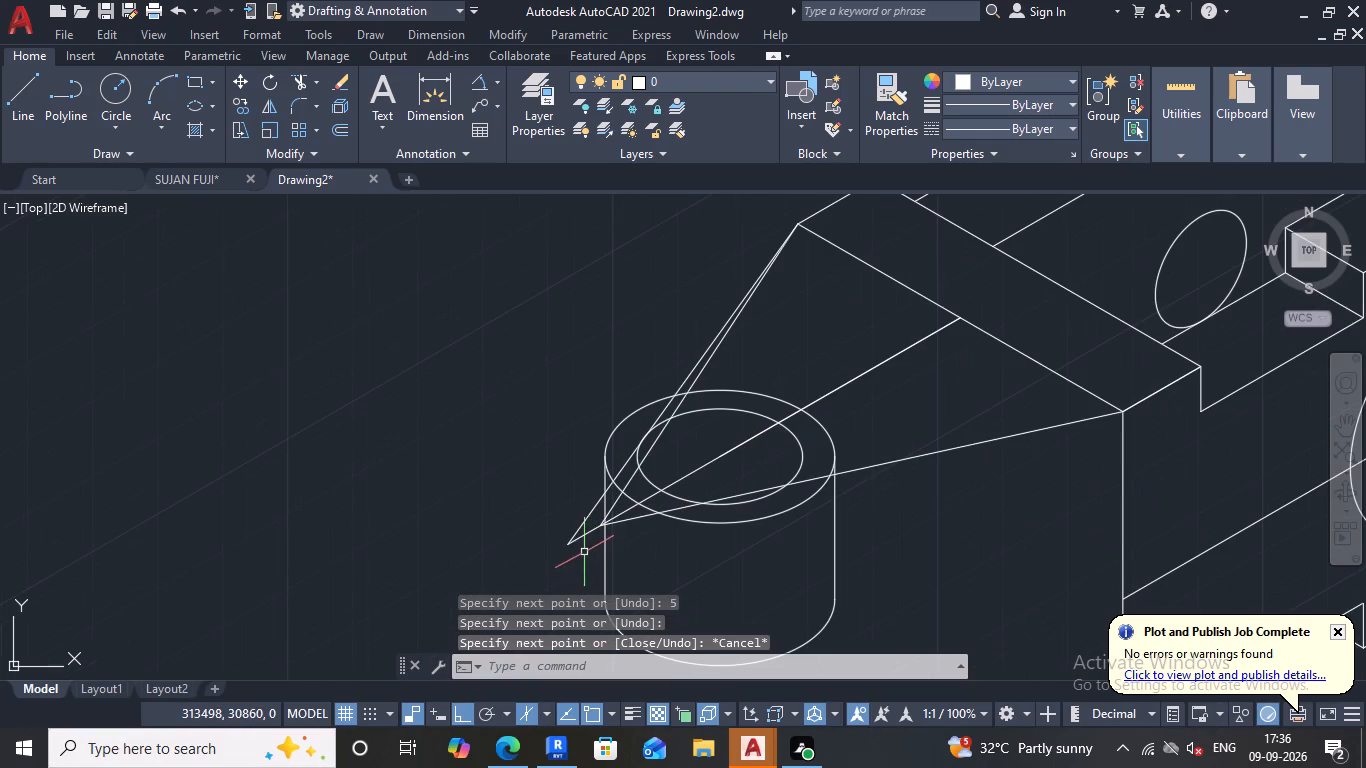
pyautogui.press('space')
pyautogui.click(574, 542)
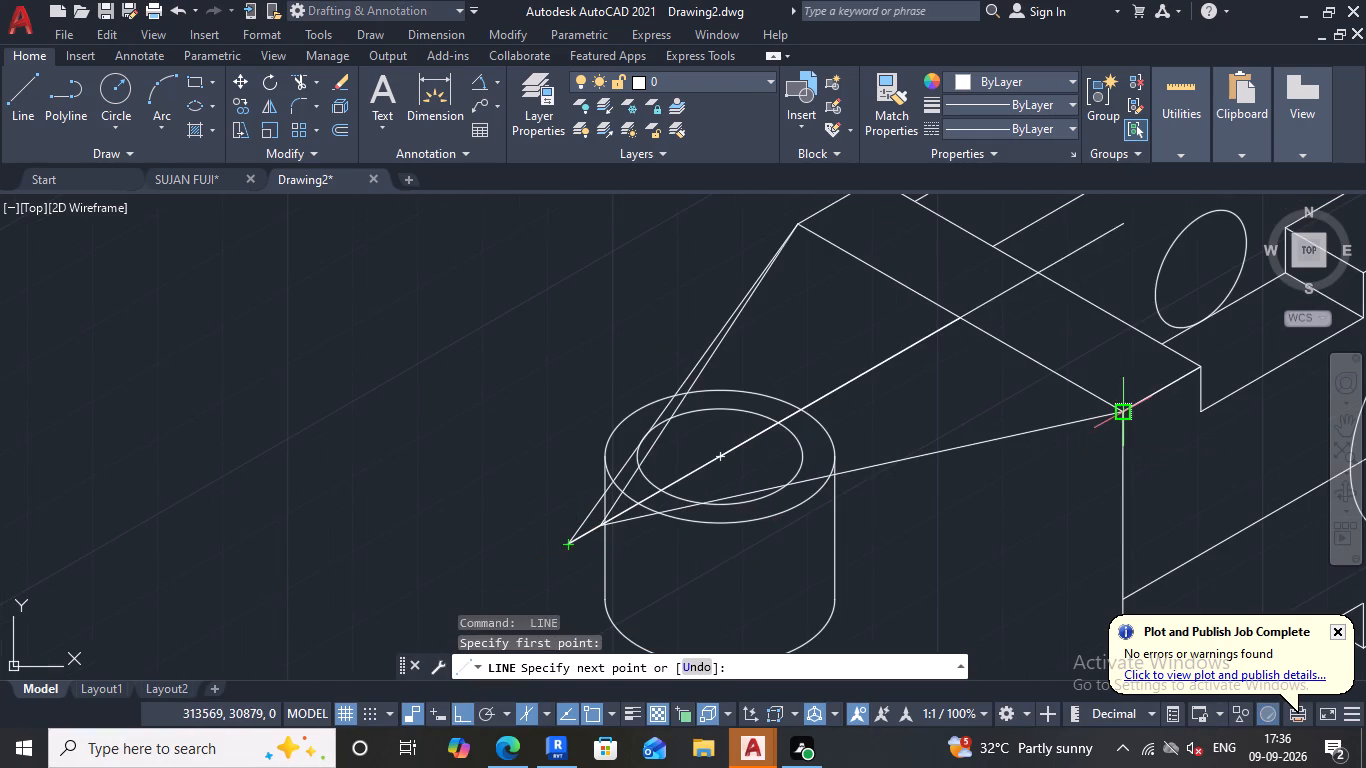
pyautogui.click(1120, 417)
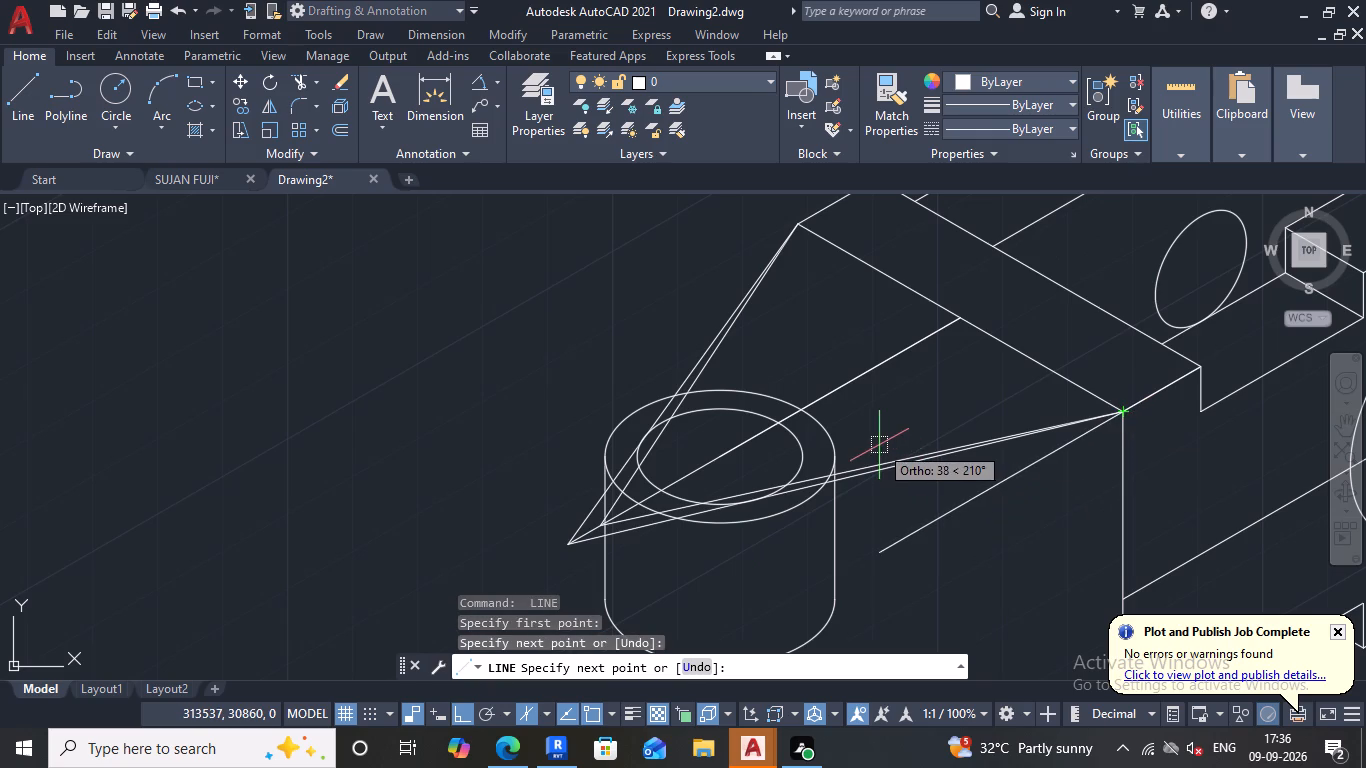
pyautogui.press('Escape')
# Measure the angle between the two outer slanted lines meeting at the end of the 5 mm axis extension.
pyautogui.click(479, 74)
pyautogui.scroll(2, 707, 404)
pyautogui.click(663, 339)
pyautogui.scroll(-4, 751, 339)
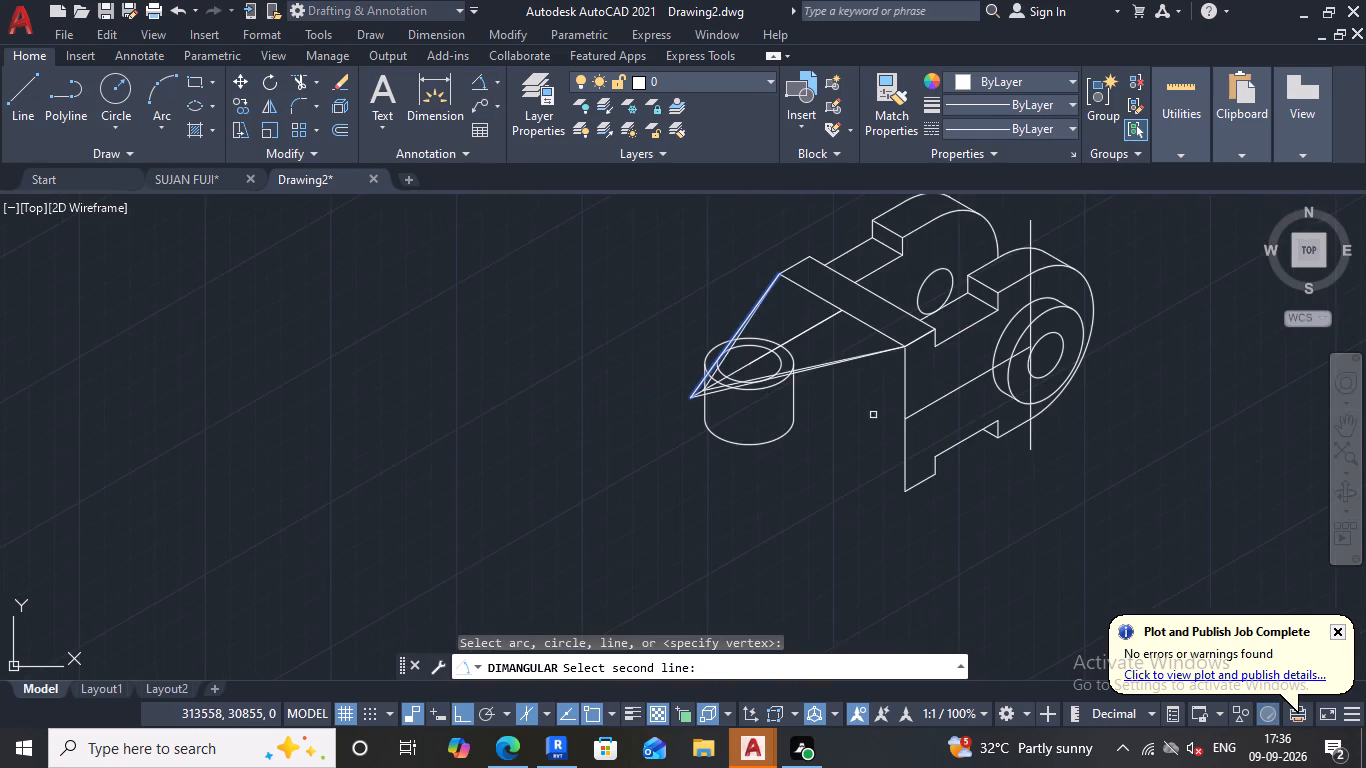
pyautogui.scroll(3, 805, 376)
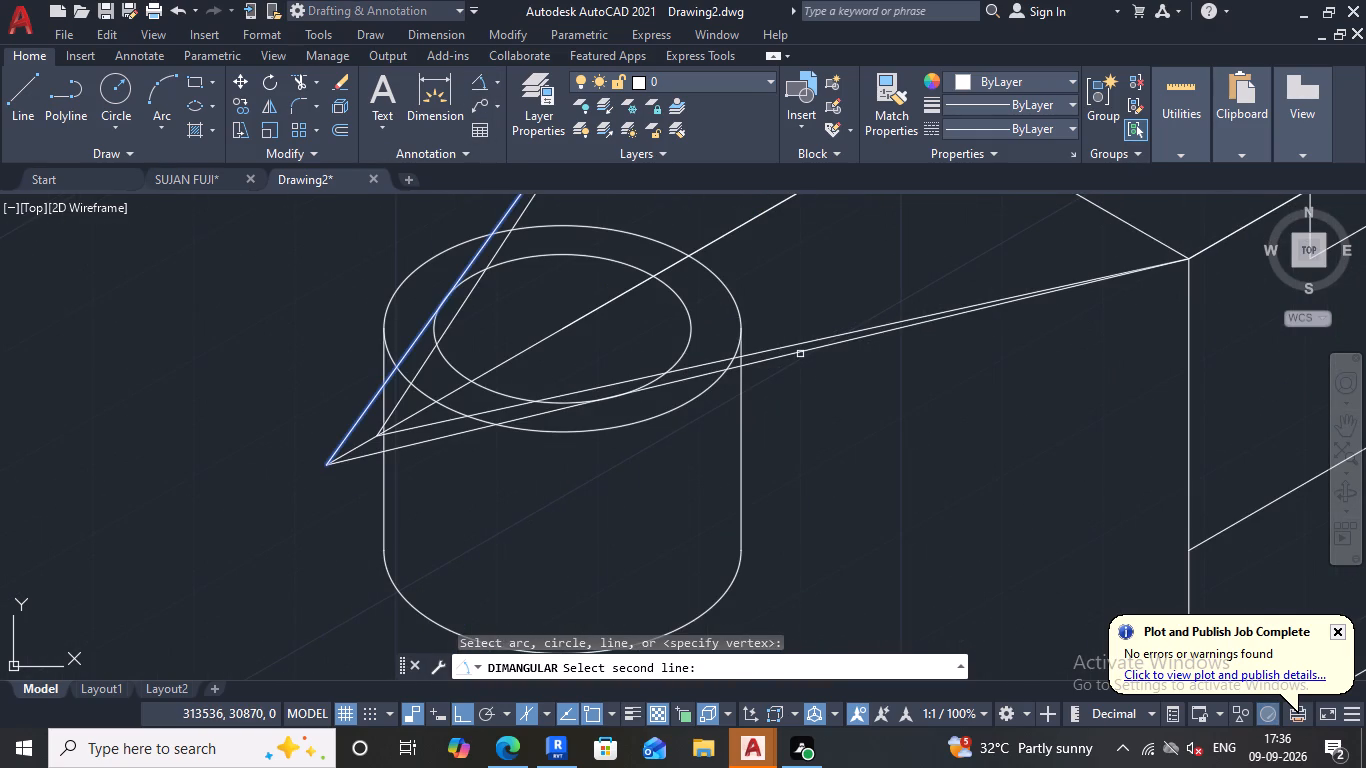
pyautogui.click(800, 353)
pyautogui.scroll(-2, 809, 297)
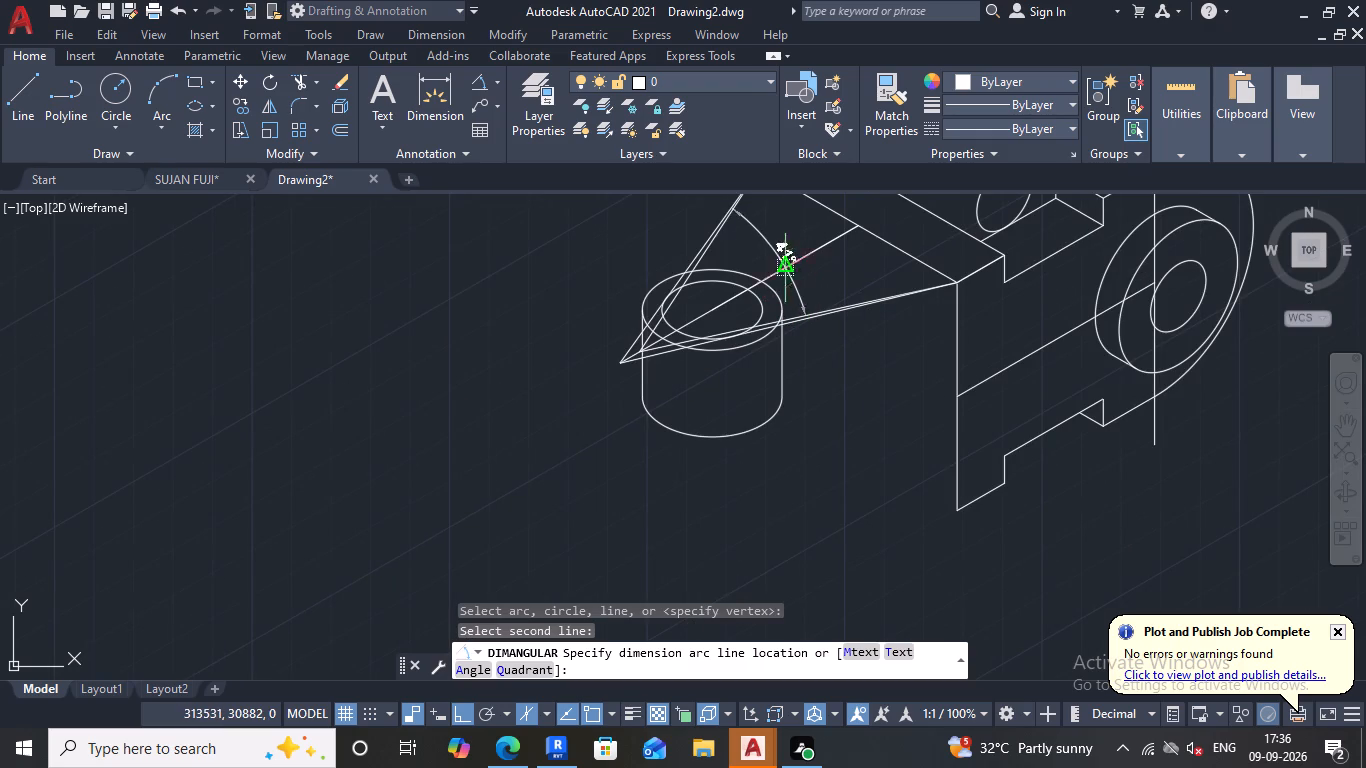
pyautogui.scroll(2, 774, 257)
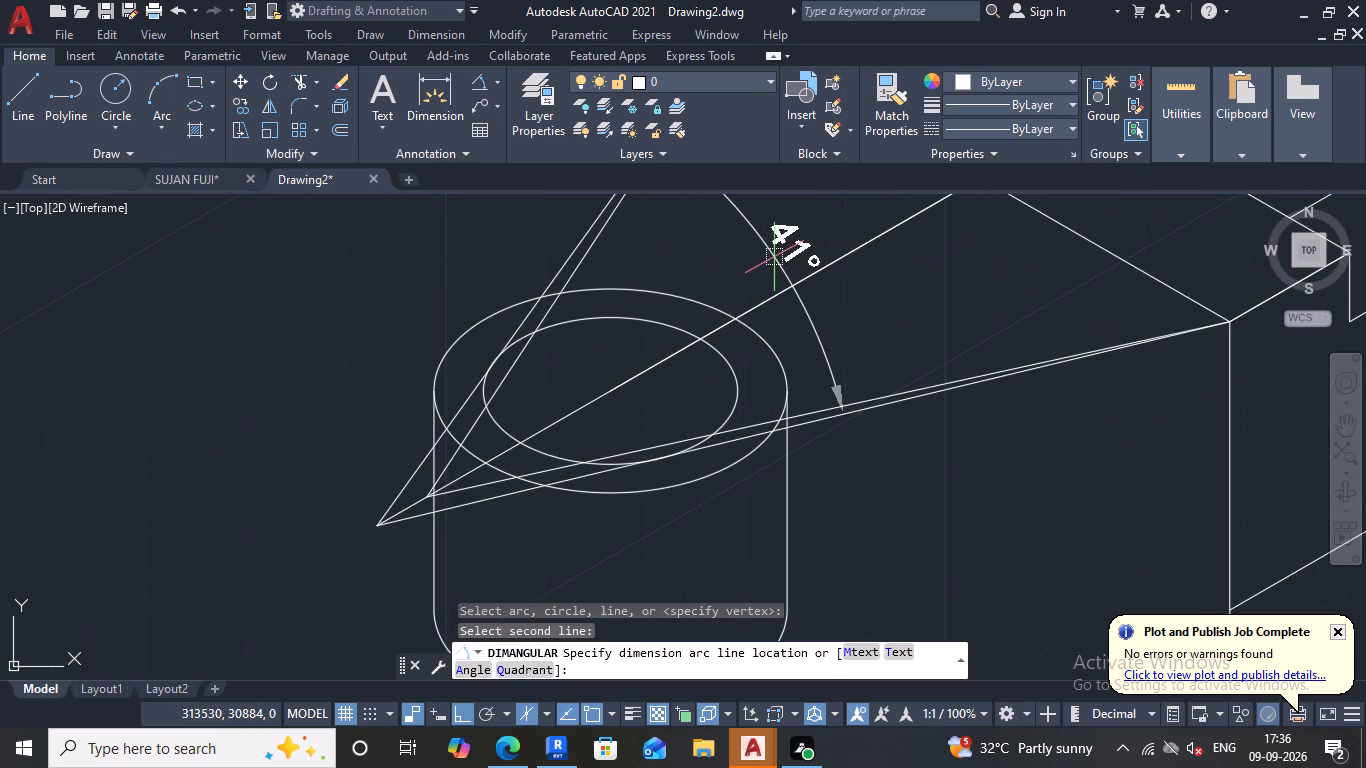
pyautogui.click(772, 268)
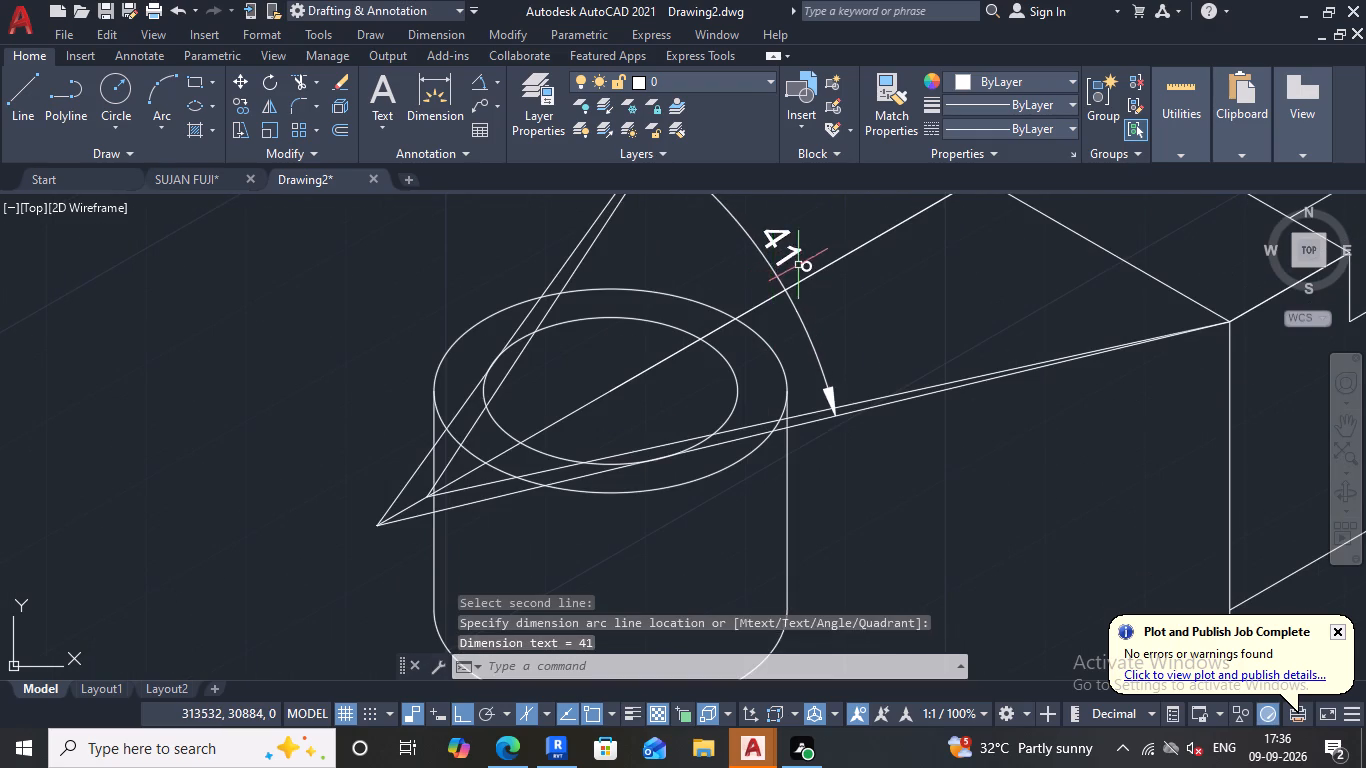
pyautogui.scroll(-2, 798, 265)
pyautogui.moveTo(821, 246); pyautogui.dragTo(830, 327, button='middle')
pyautogui.scroll(1, 816, 313)
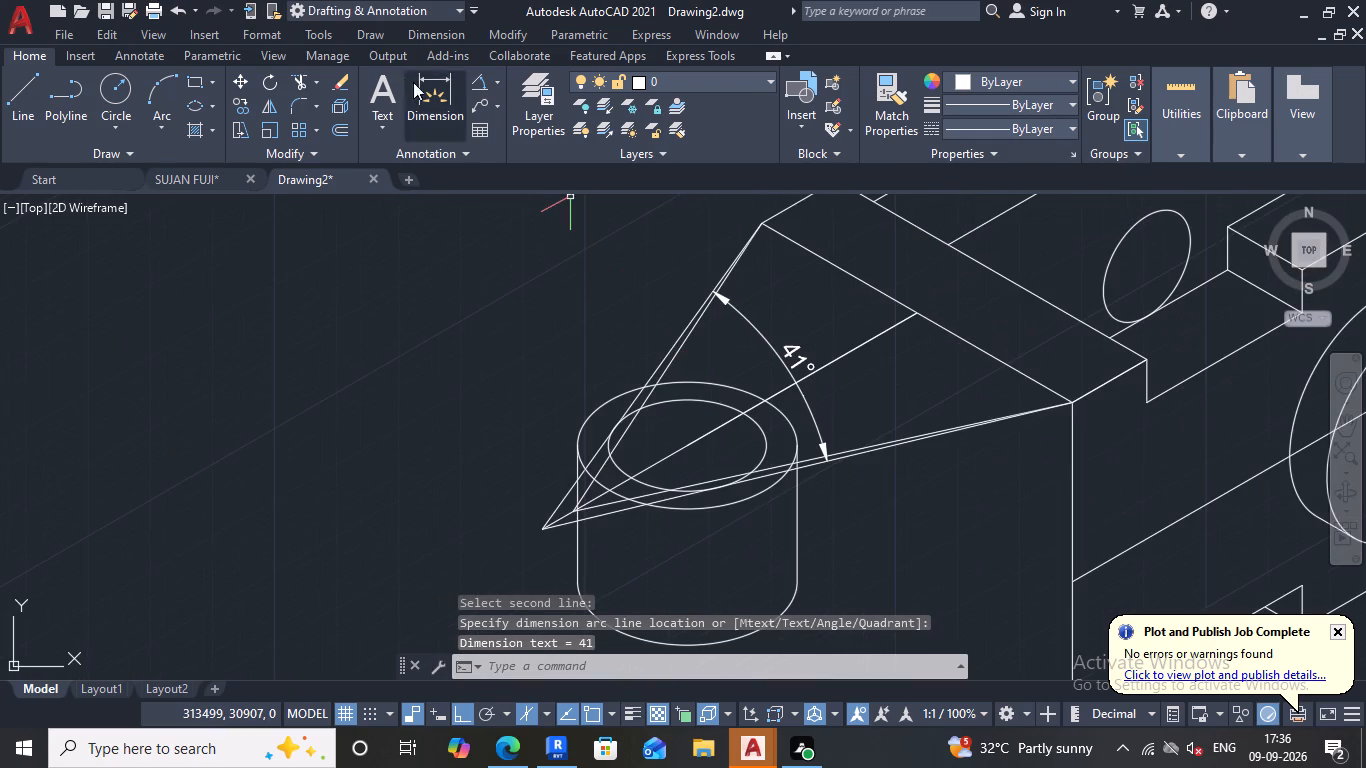
# Measure the angle between the two inner slanted lines that run from the original apex to the strip's corners.
pyautogui.click(477, 83)
pyautogui.scroll(3, 750, 349)
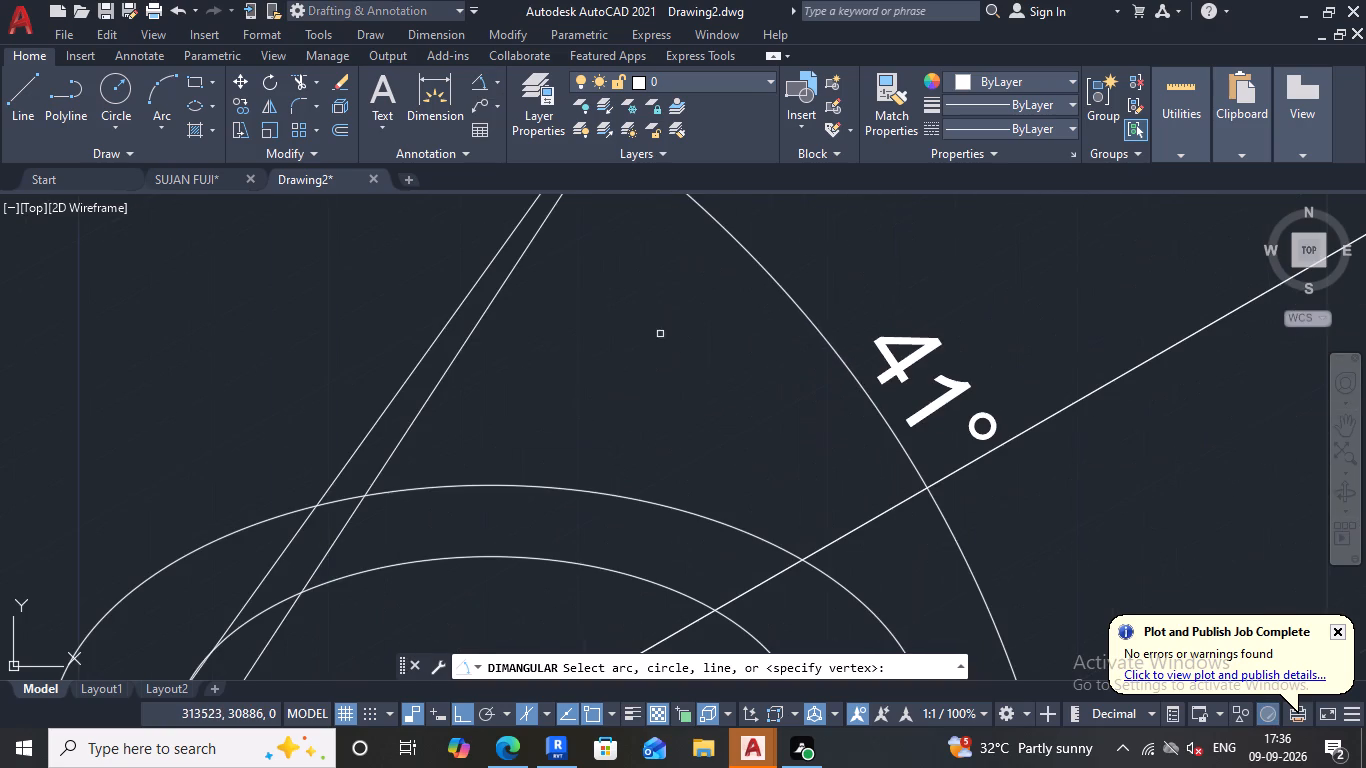
pyautogui.click(510, 274)
pyautogui.scroll(-5, 594, 280)
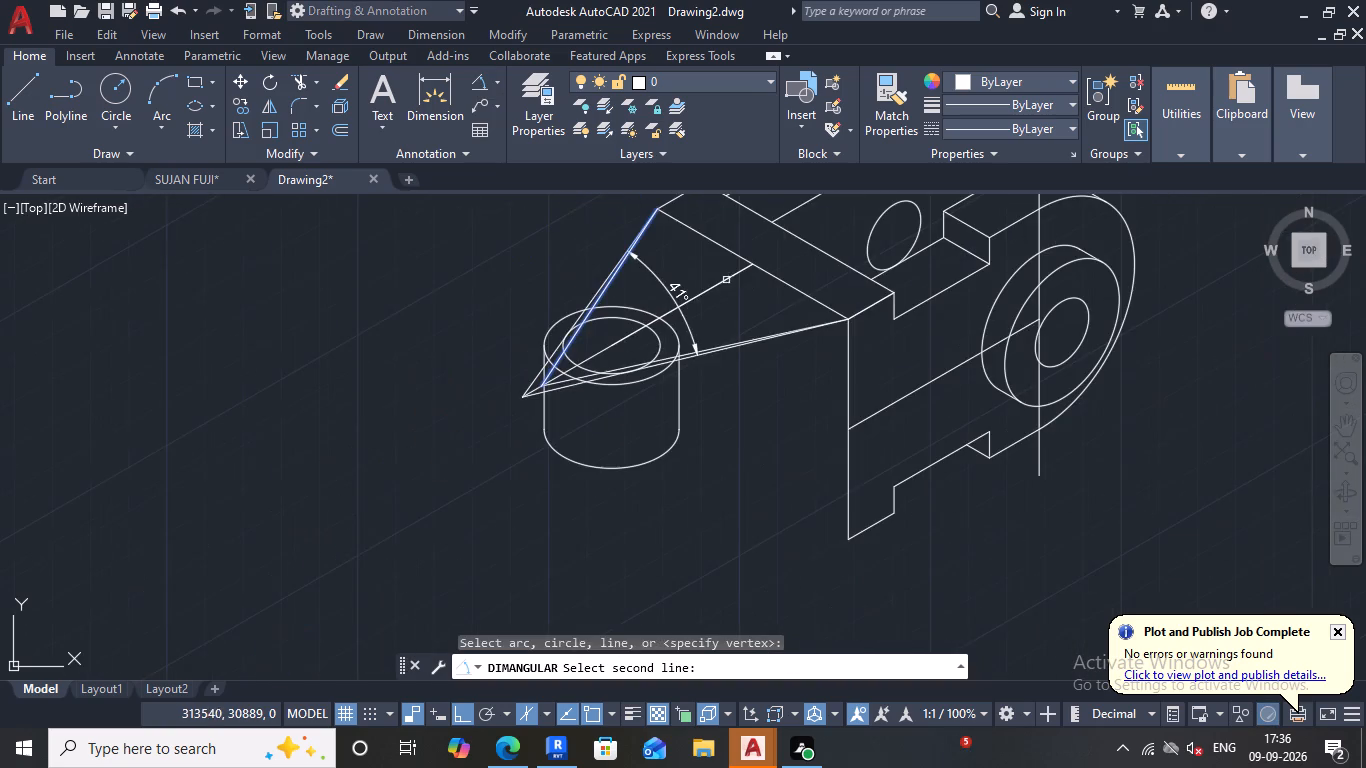
pyautogui.scroll(4, 678, 355)
pyautogui.click(685, 359)
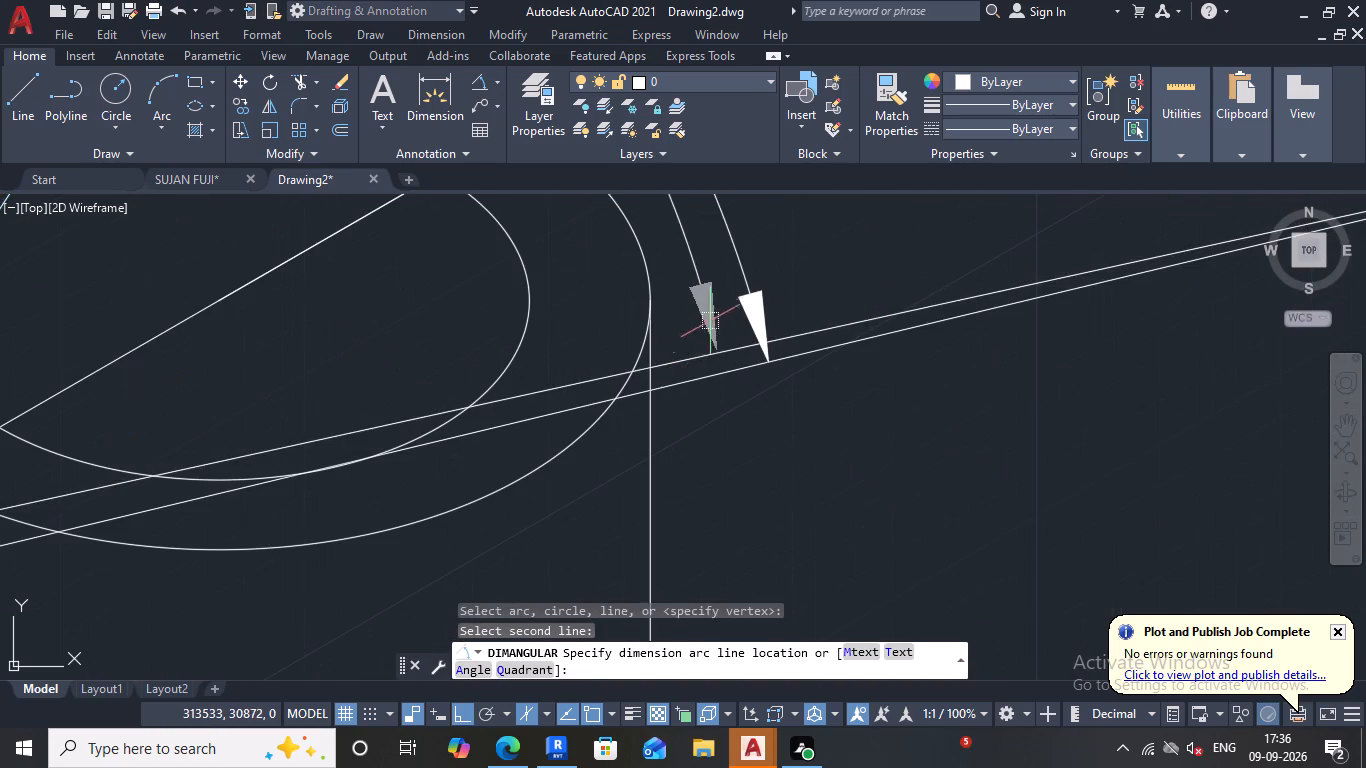
pyautogui.scroll(-3, 711, 310)
pyautogui.moveTo(748, 280); pyautogui.dragTo(736, 344, button='middle')
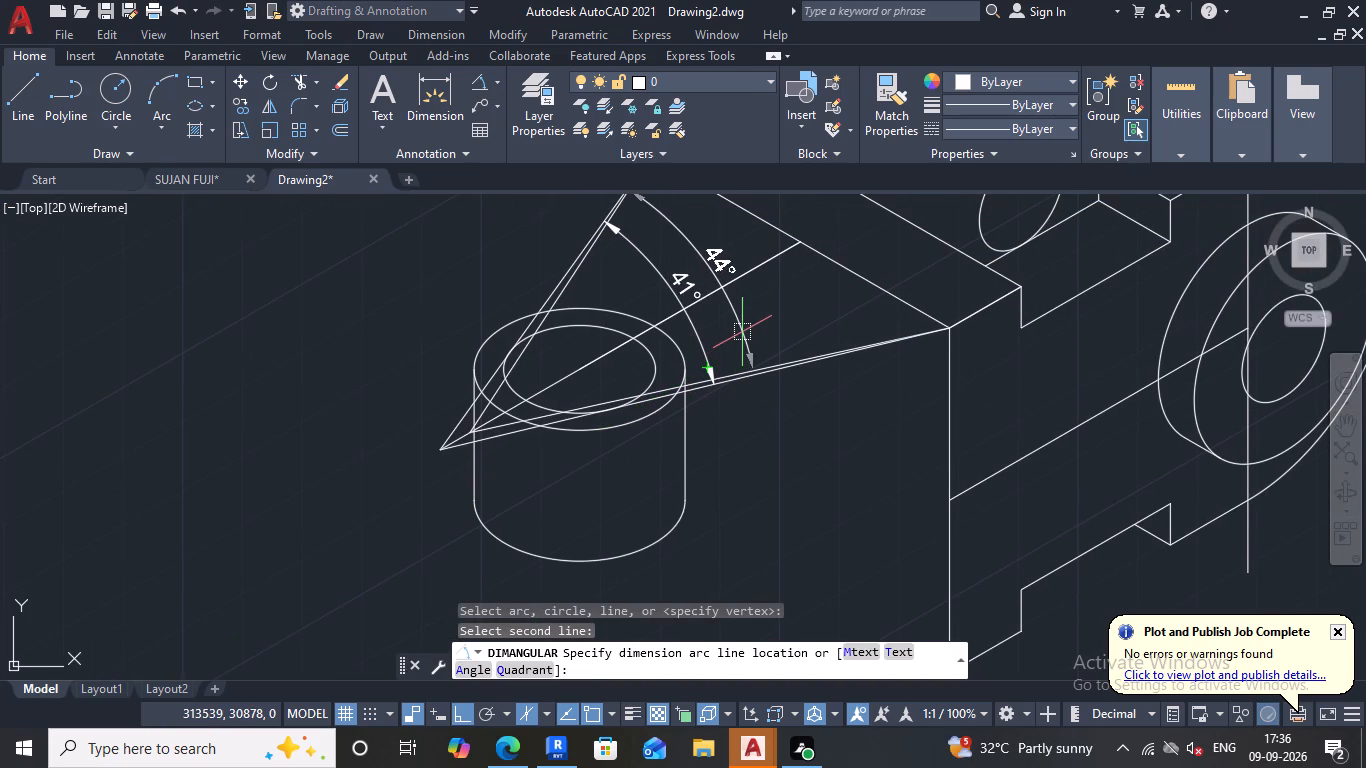
pyautogui.press('Escape')
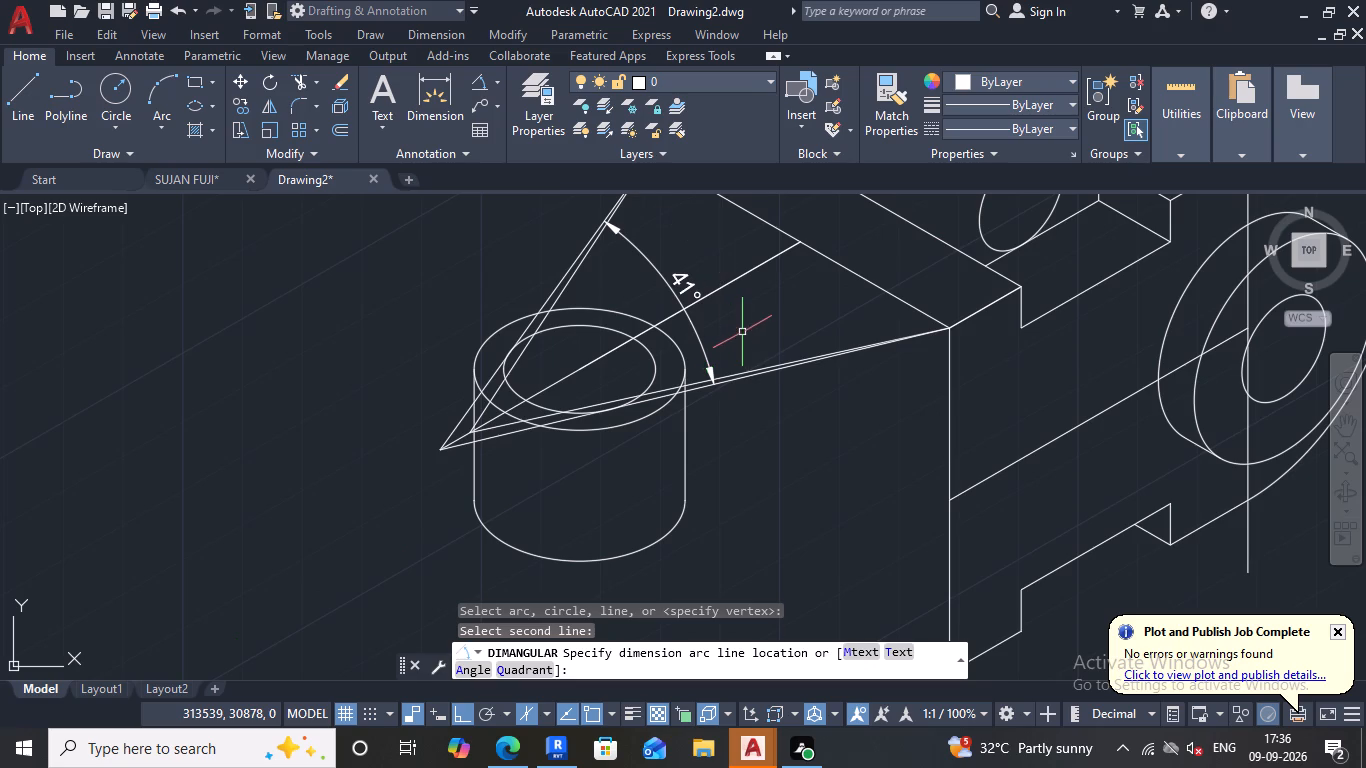
# Erase both pairs of slanted lines running to the strip's near and far corners, together with the angle dimension.
pyautogui.scroll(-1, 763, 352)
pyautogui.scroll(2, 749, 348)
pyautogui.moveTo(848, 431); pyautogui.dragTo(839, 419)
pyautogui.click(783, 364)
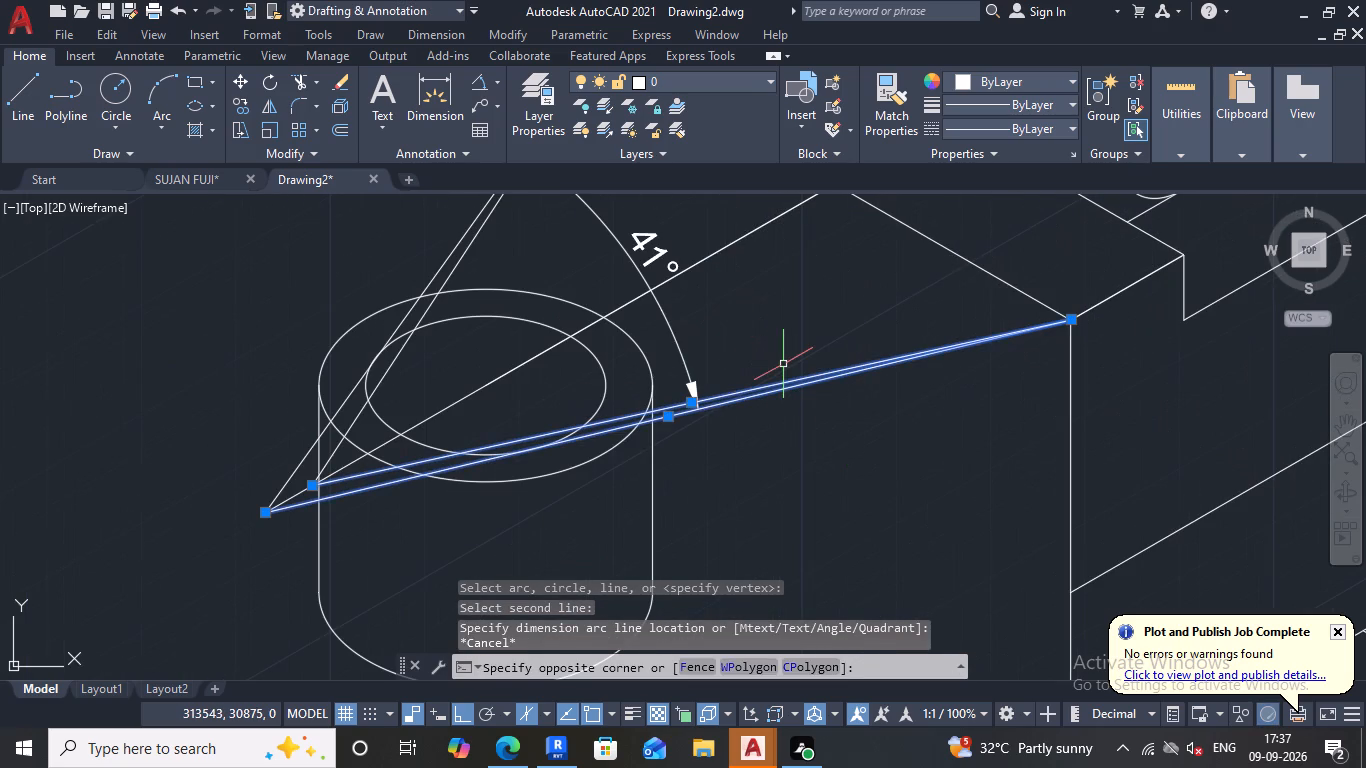
pyautogui.press('Delete')
pyautogui.scroll(-3, 786, 395)
pyautogui.scroll(3, 728, 360)
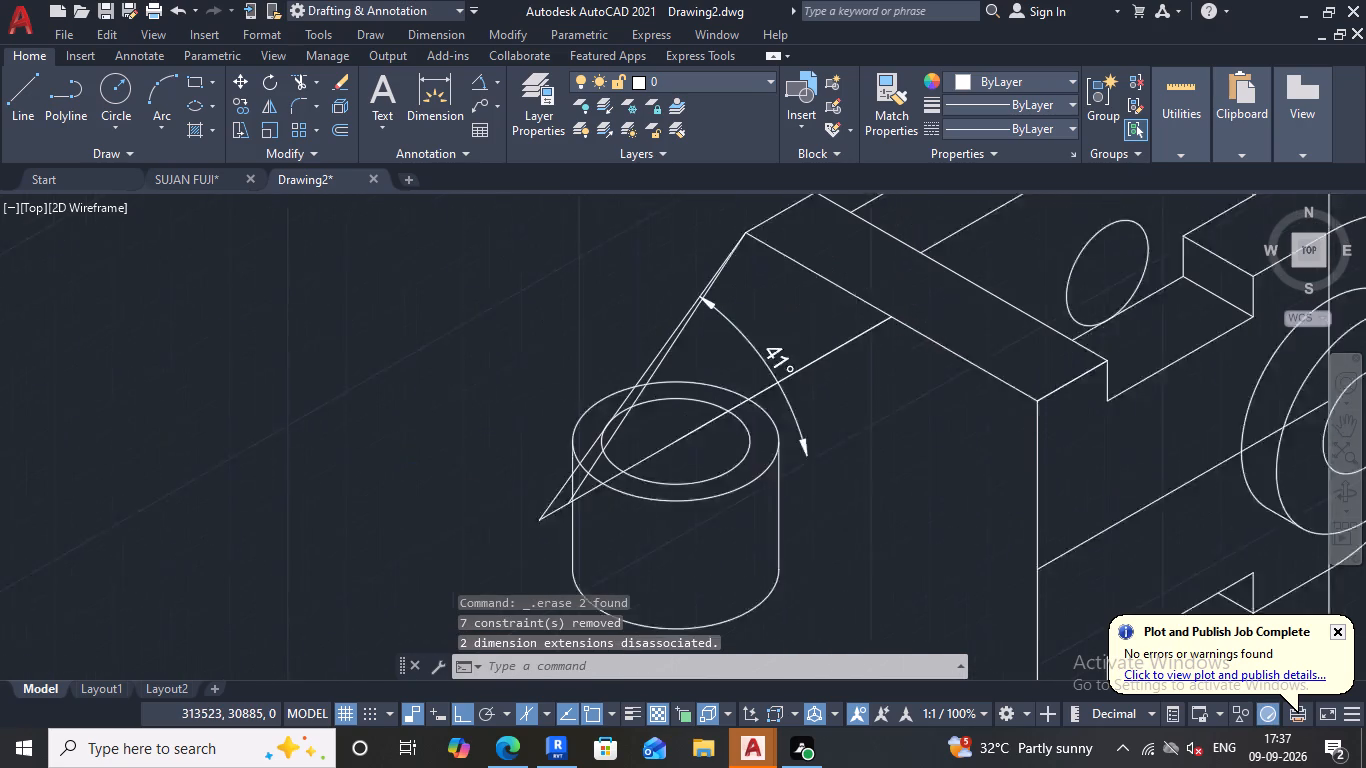
pyautogui.moveTo(719, 343); pyautogui.dragTo(714, 328)
pyautogui.click(634, 239)
pyautogui.press('Delete')
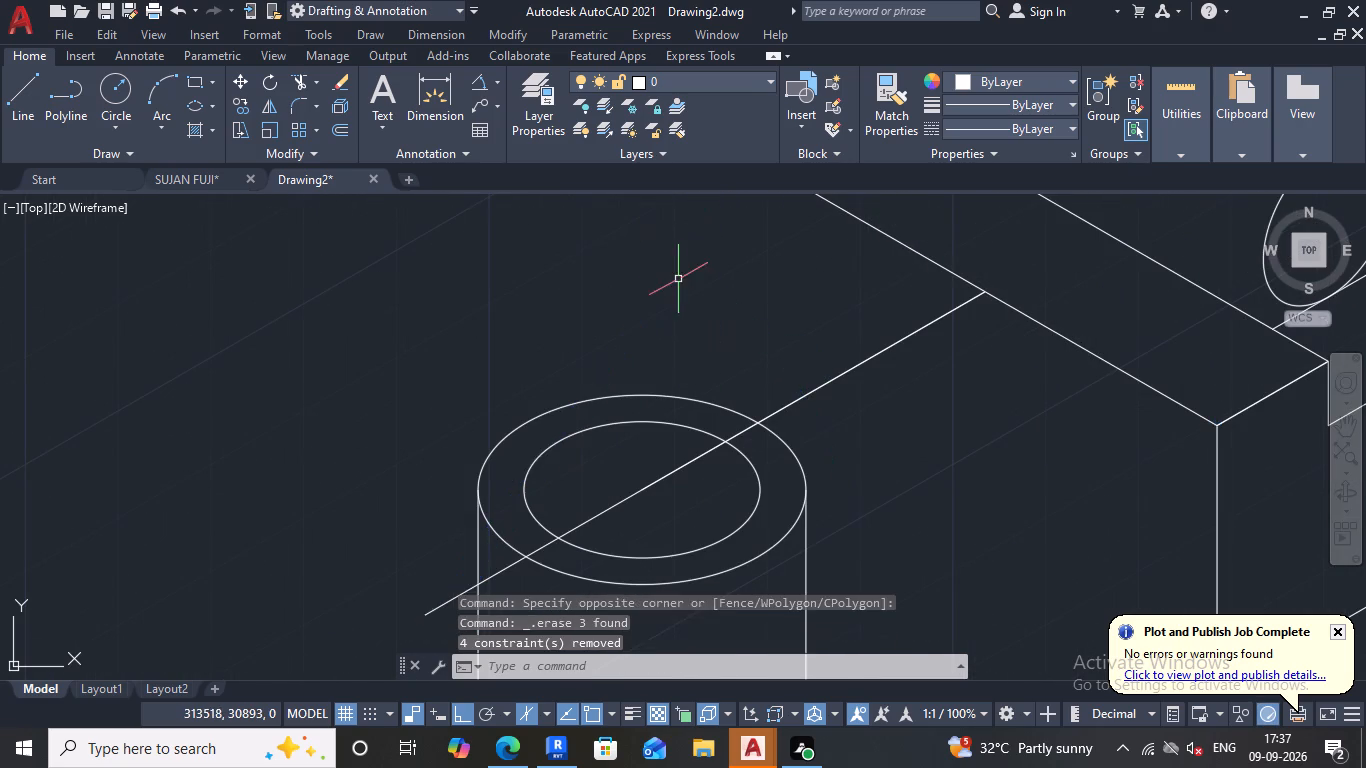
# Draw an isometric 330° line about 24 mm long from the left quadrant of the cylinder's outer top ellipse, past its front edge.
pyautogui.scroll(-2, 681, 280)
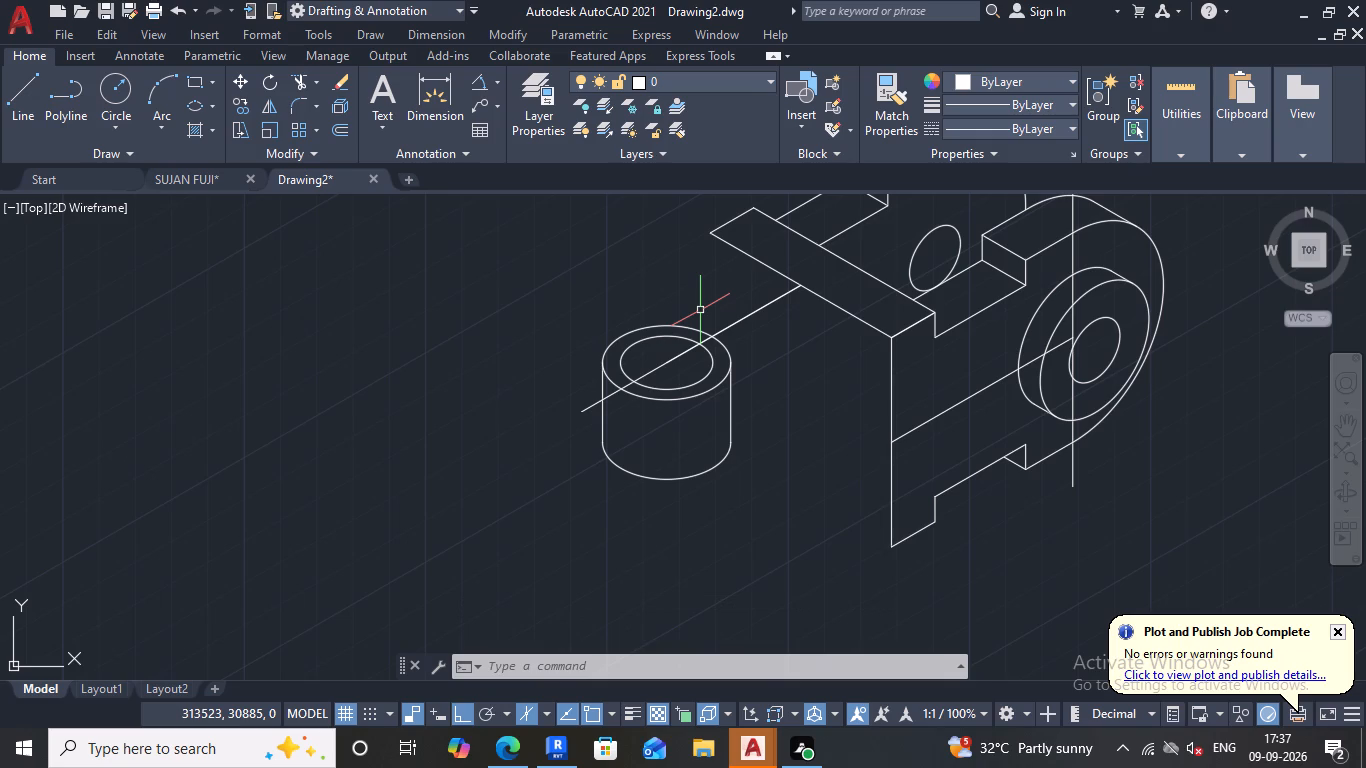
pyautogui.scroll(-1, 705, 311)
pyautogui.scroll(2, 706, 312)
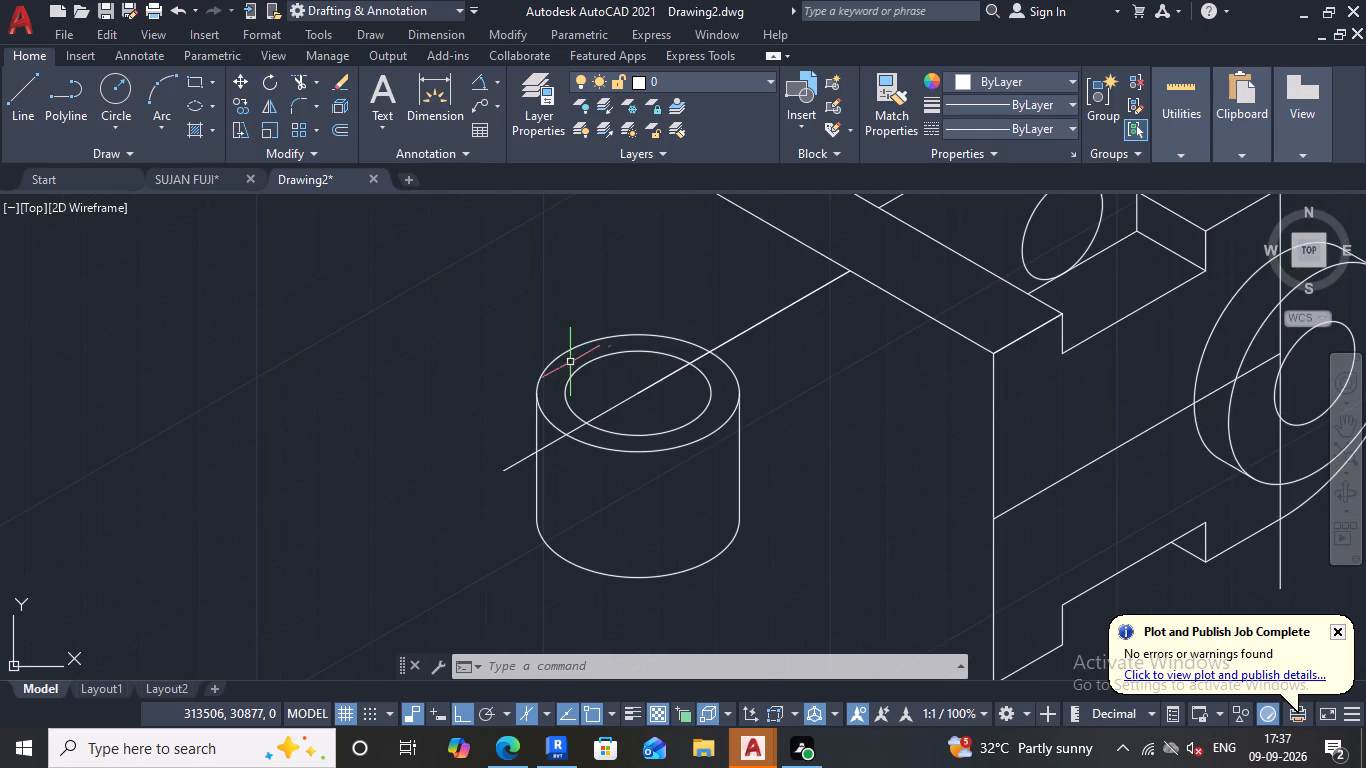
pyautogui.click(30, 103)
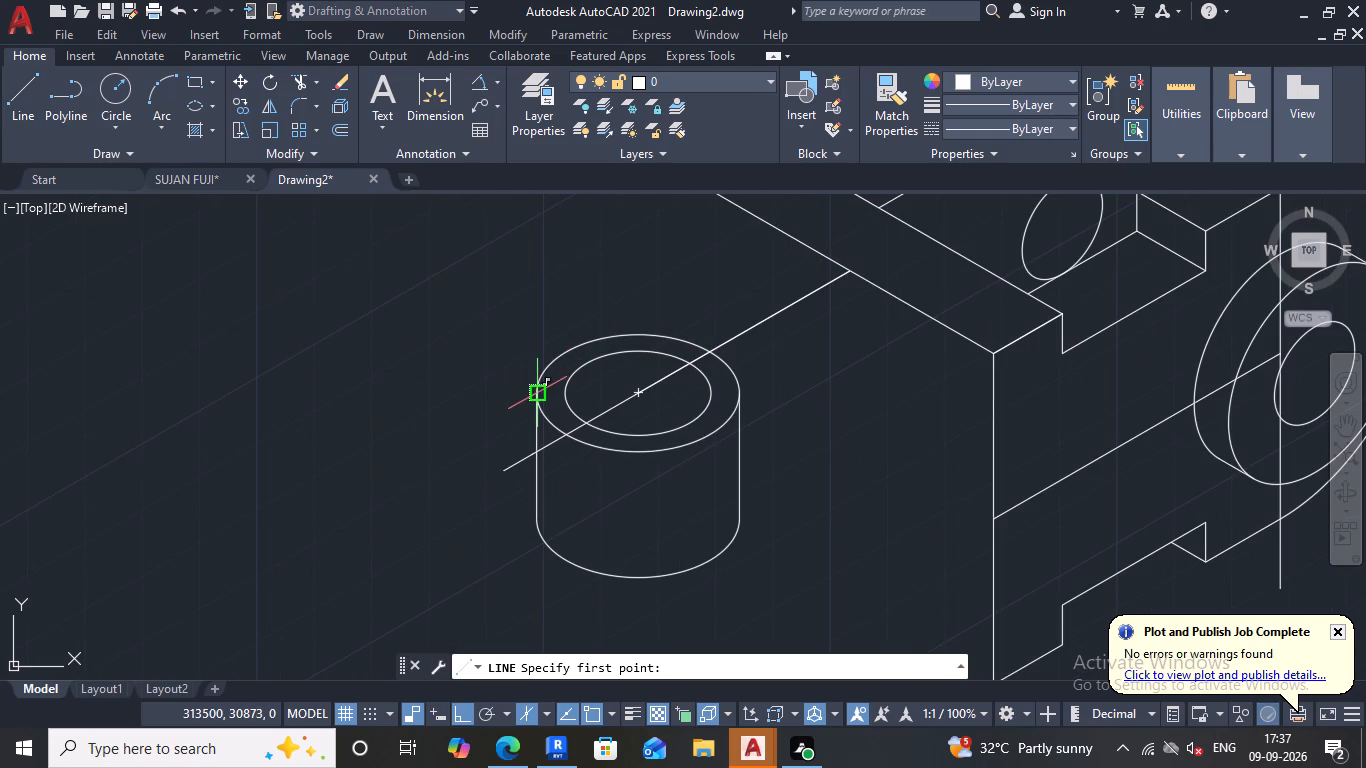
pyautogui.click(538, 391)
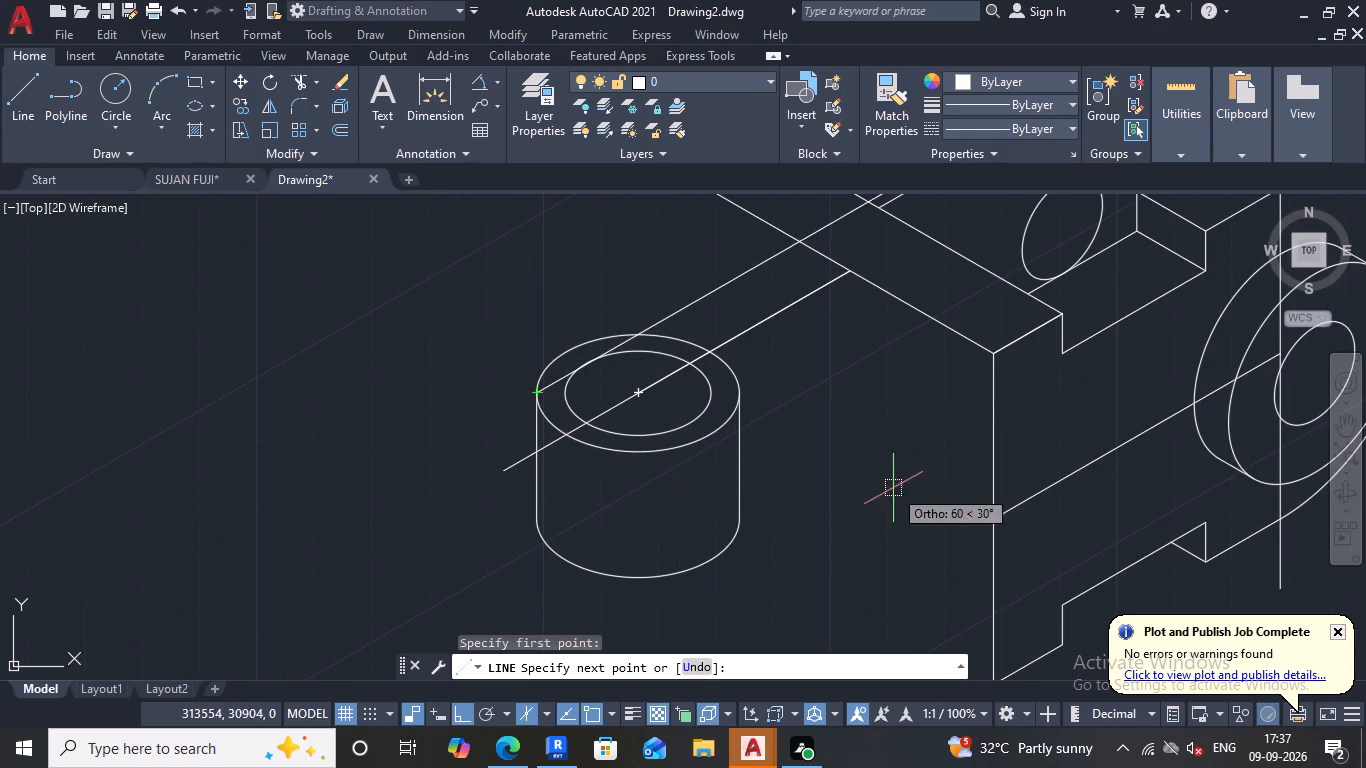
pyautogui.press('F5')
pyautogui.scroll(2, 671, 467)
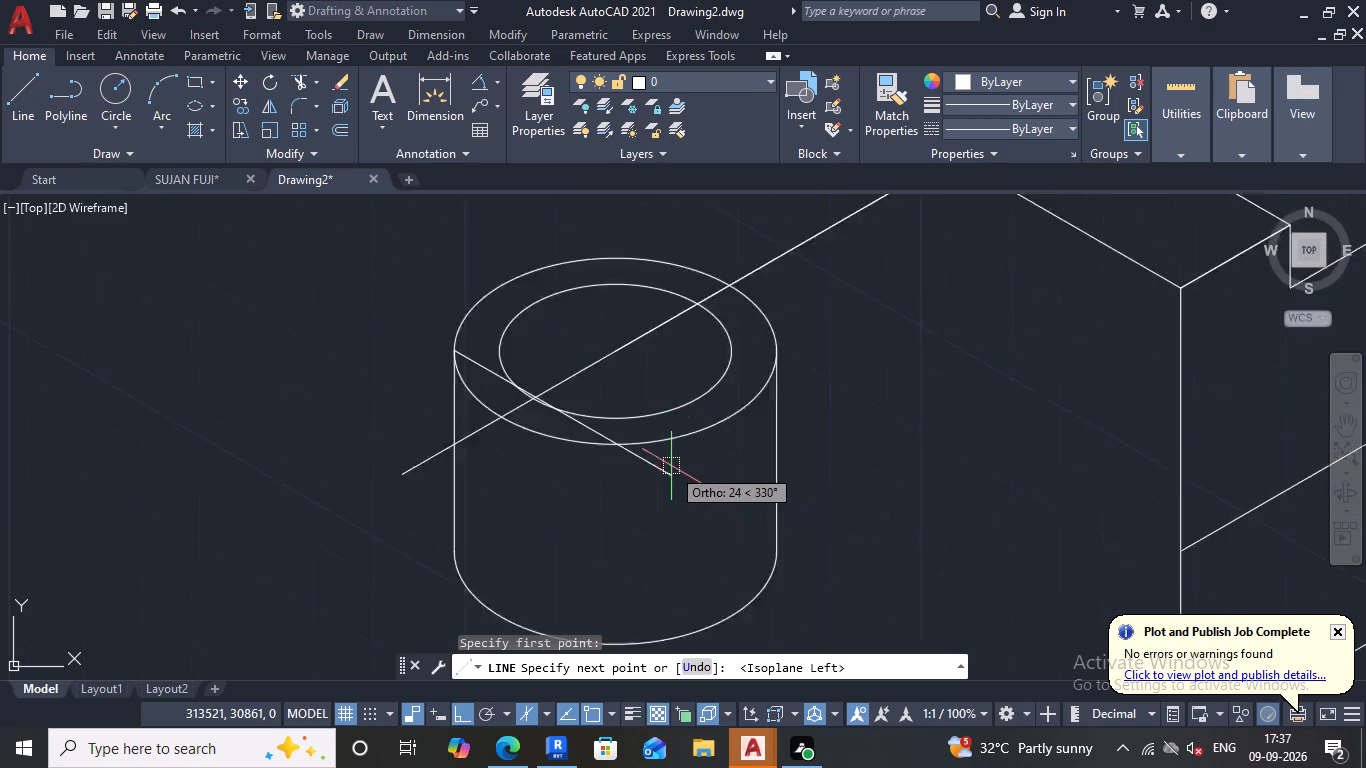
pyautogui.scroll(1, 671, 466)
pyautogui.click(658, 462)
pyautogui.press('Escape')
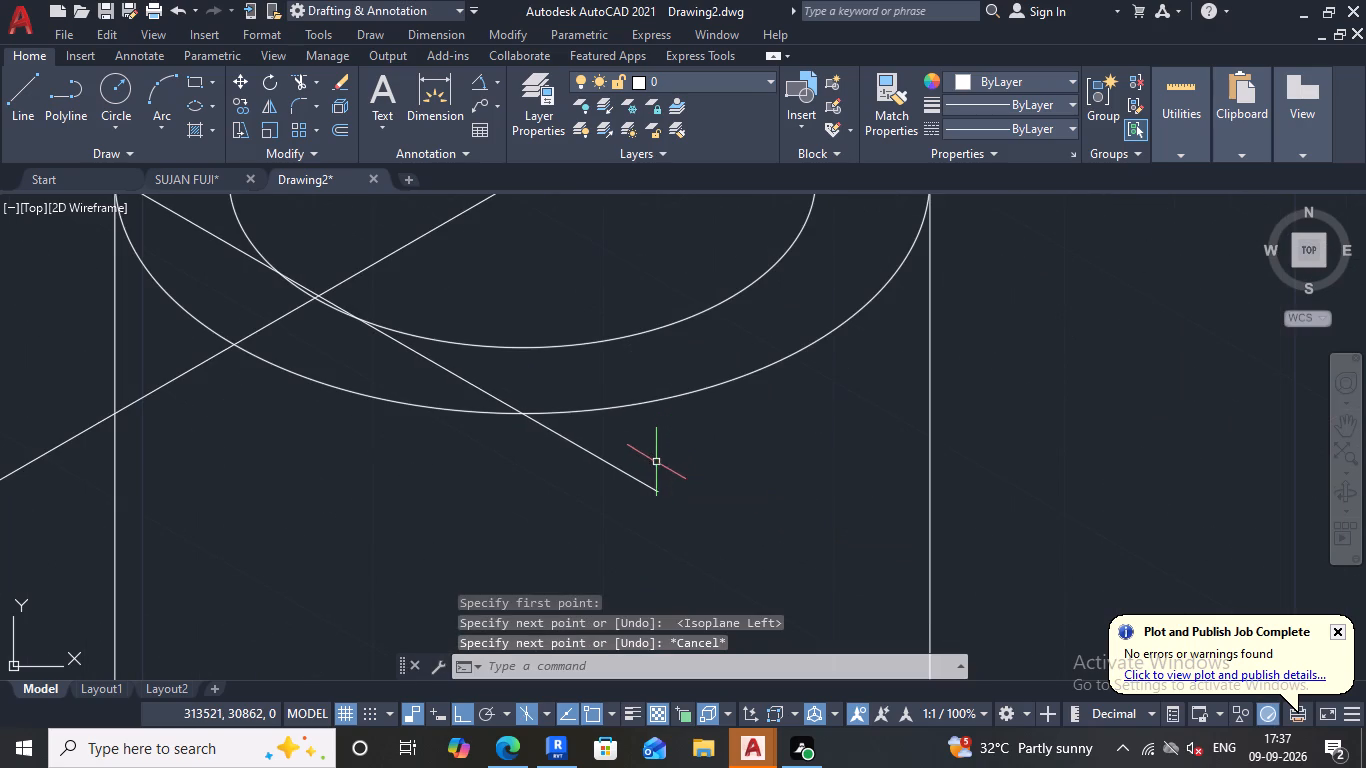
# Draw a line from where the 330° line crosses the front of the outer top ellipse to the strip's near corner.
pyautogui.moveTo(565, 374); pyautogui.dragTo(571, 386, button='middle')
pyautogui.scroll(-4, 571, 386)
pyautogui.click(30, 100)
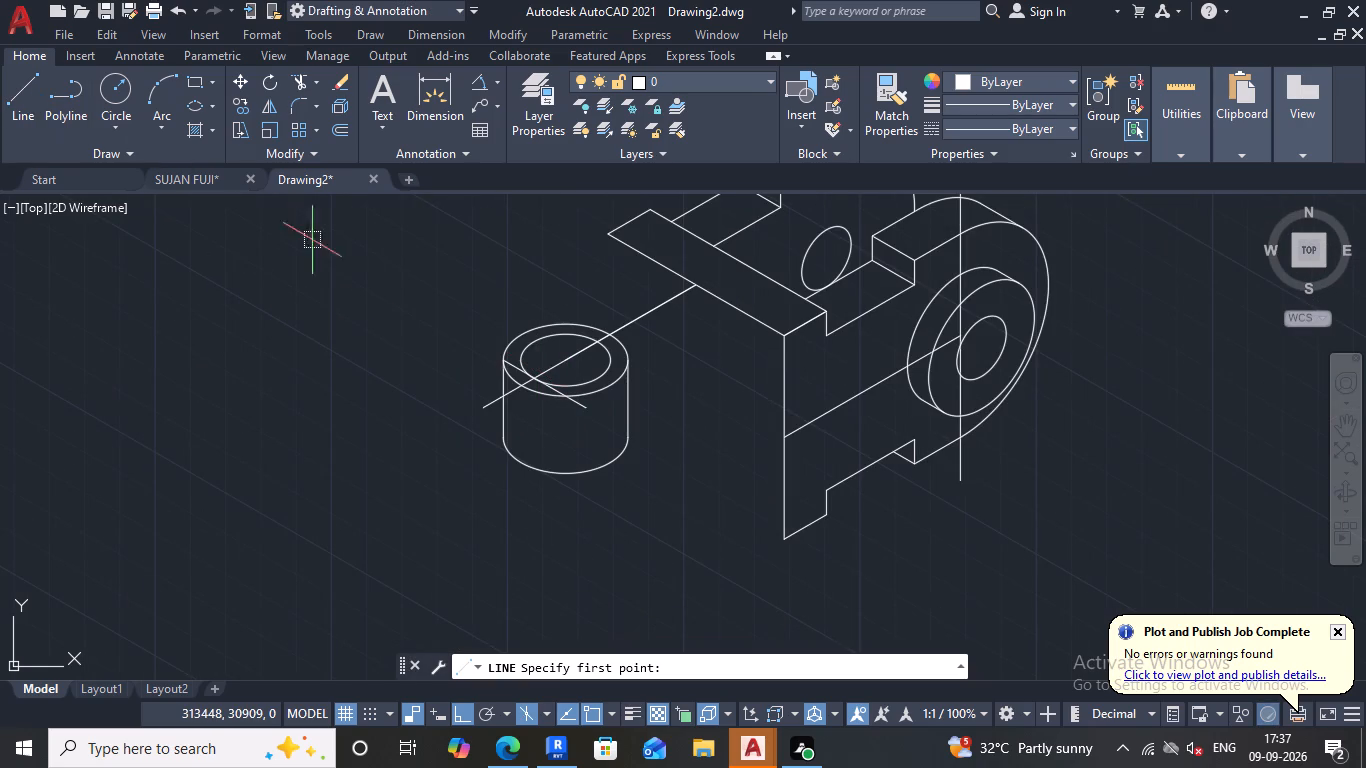
pyautogui.scroll(3, 580, 406)
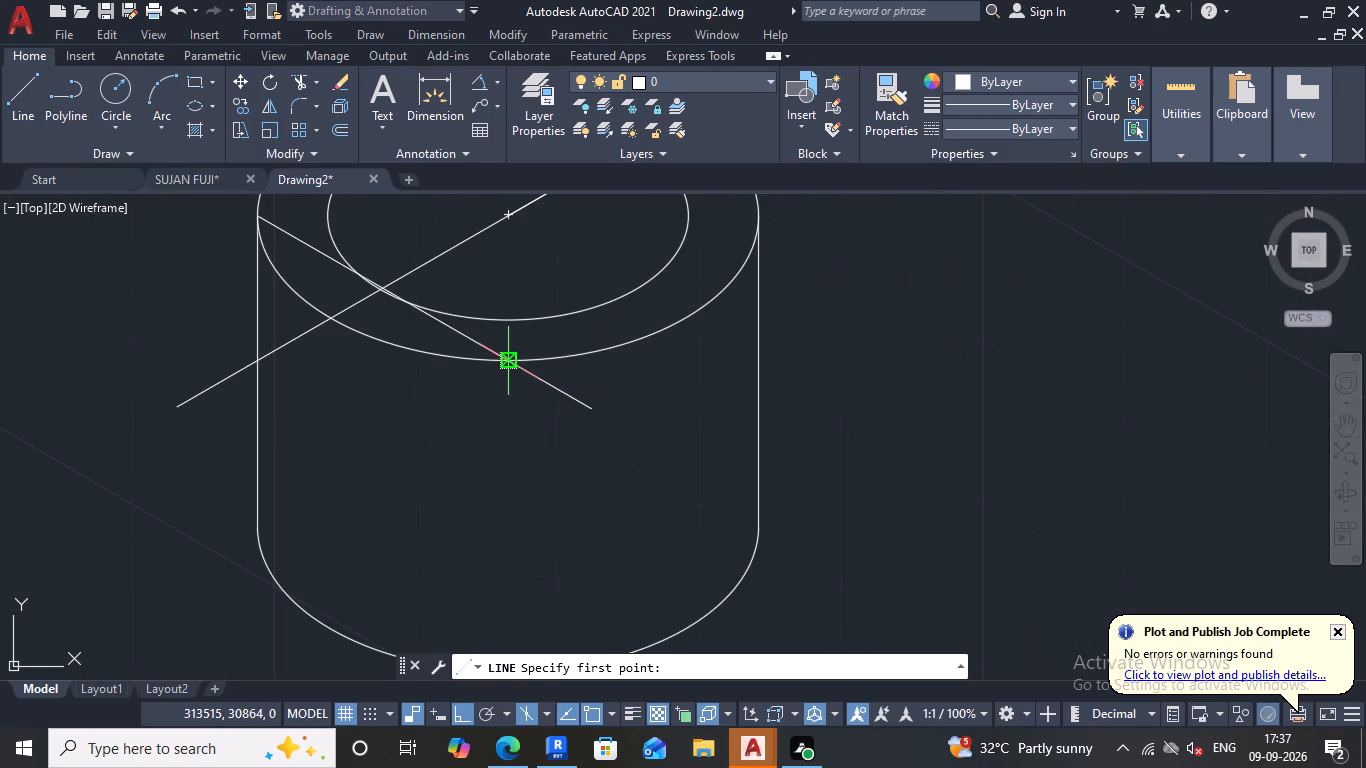
pyautogui.click(509, 364)
pyautogui.moveTo(873, 292); pyautogui.dragTo(653, 447, button='middle')
pyautogui.scroll(-3, 653, 447)
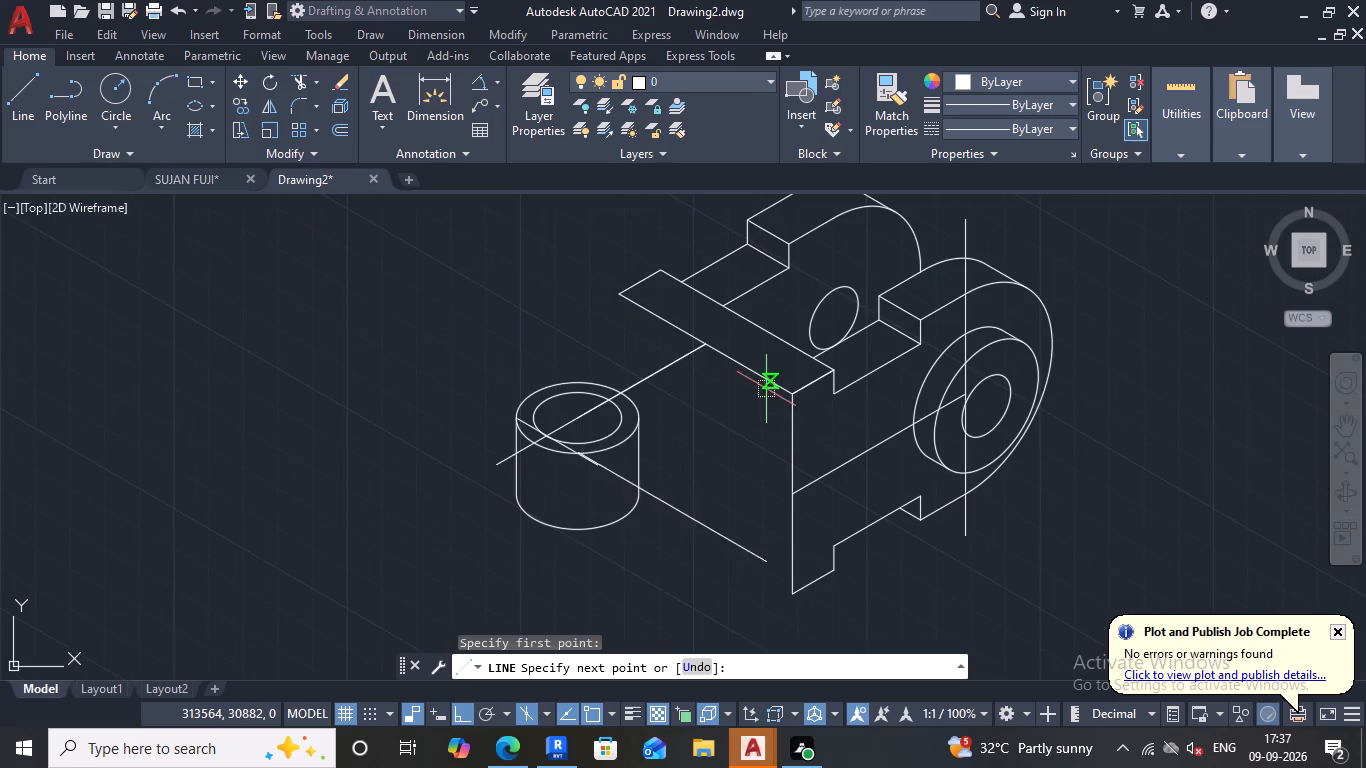
pyautogui.click(785, 399)
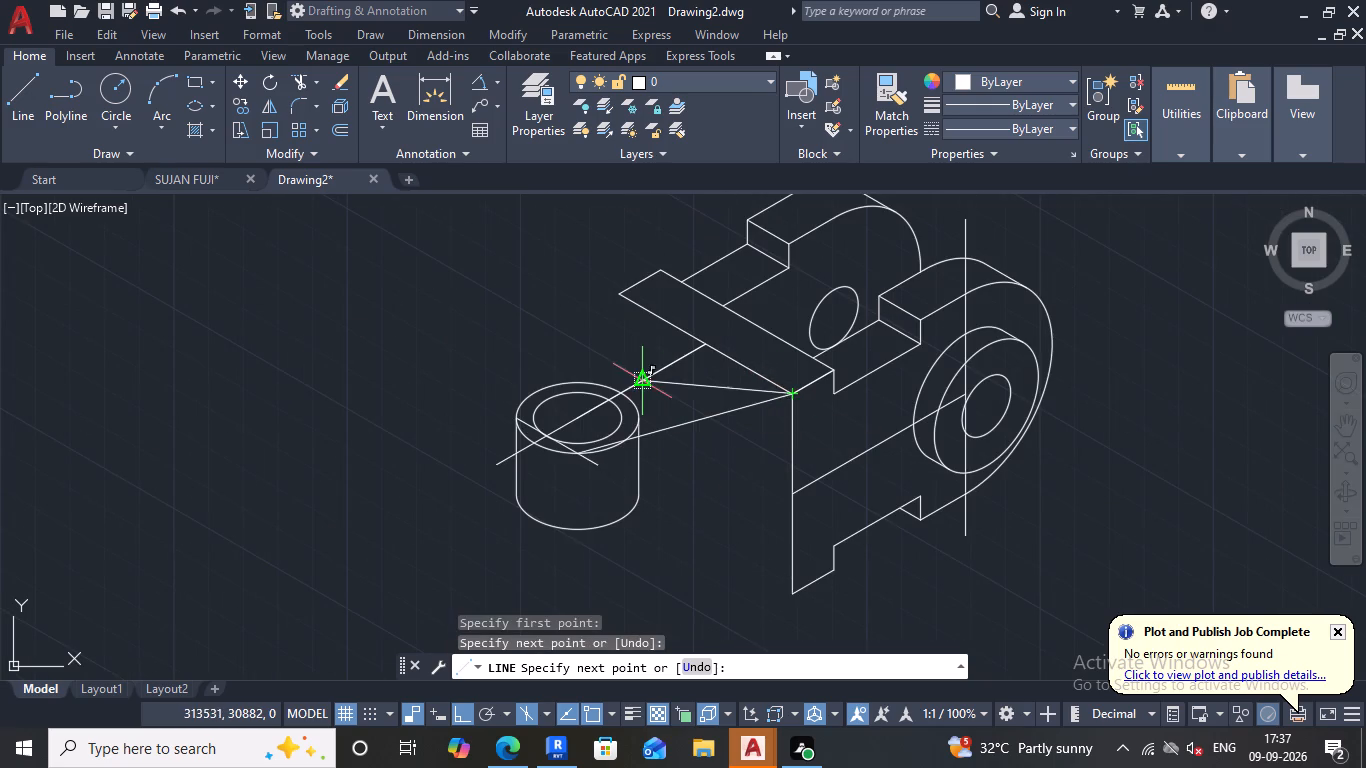
pyautogui.press('Escape')
# Draw a line from the left quadrant of the cylinder's outer top ellipse to the strip's far corner.
pyautogui.scroll(2, 554, 416)
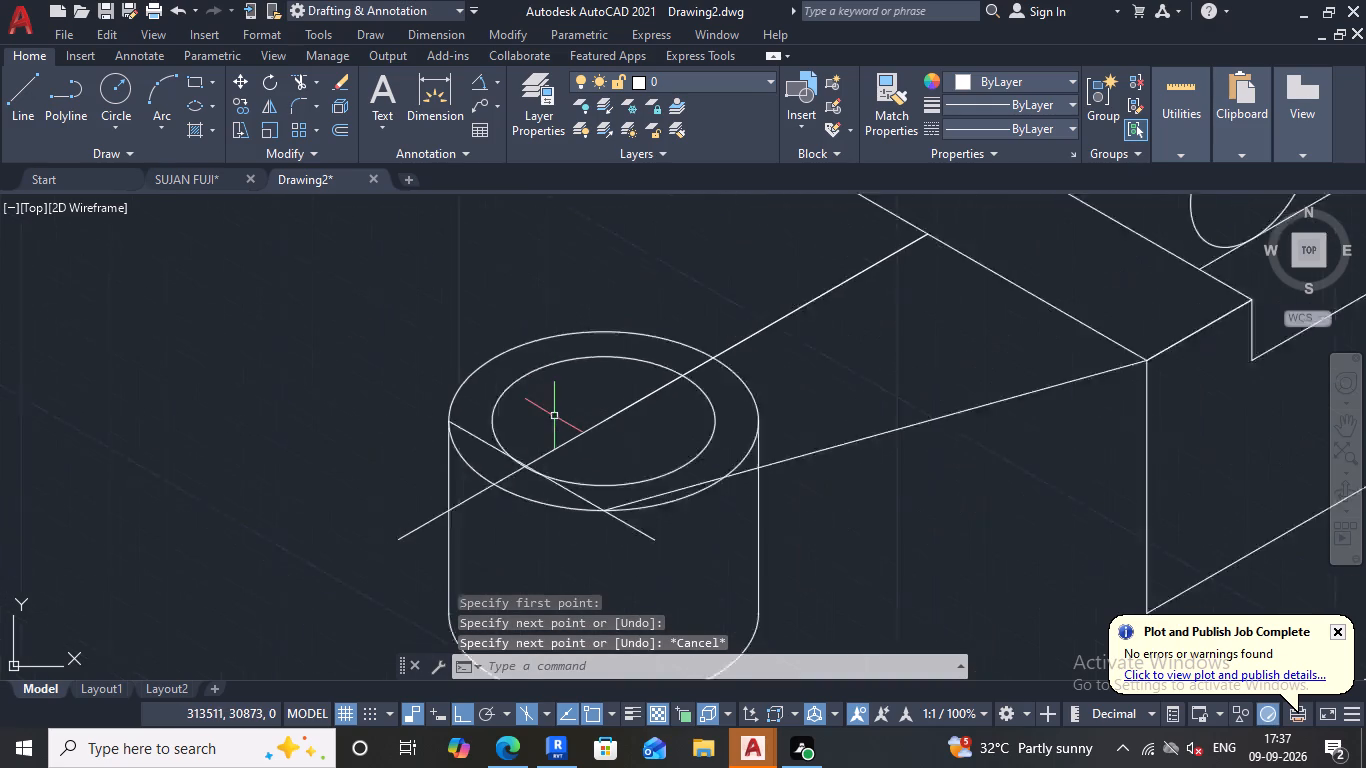
pyautogui.scroll(1, 554, 416)
pyautogui.scroll(-1, 632, 419)
pyautogui.scroll(1, 659, 485)
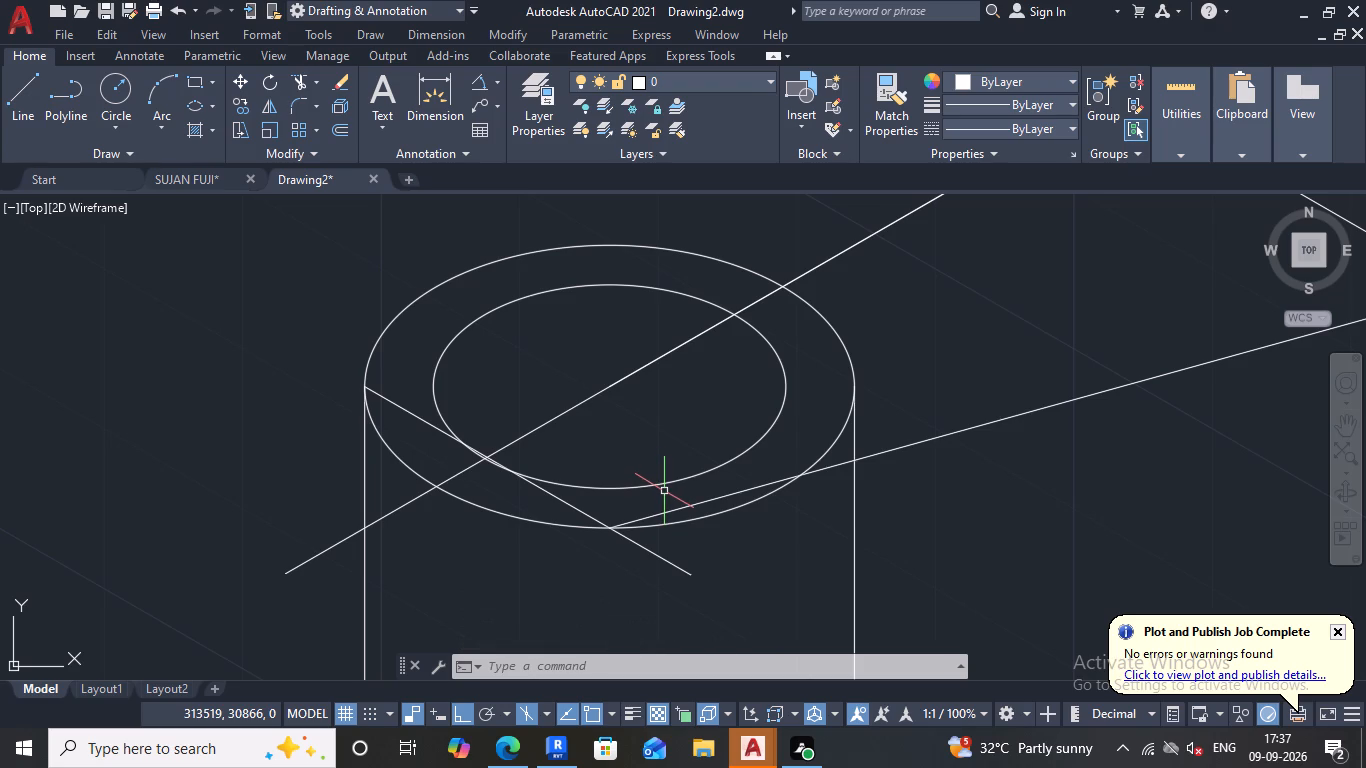
pyautogui.scroll(-3, 672, 489)
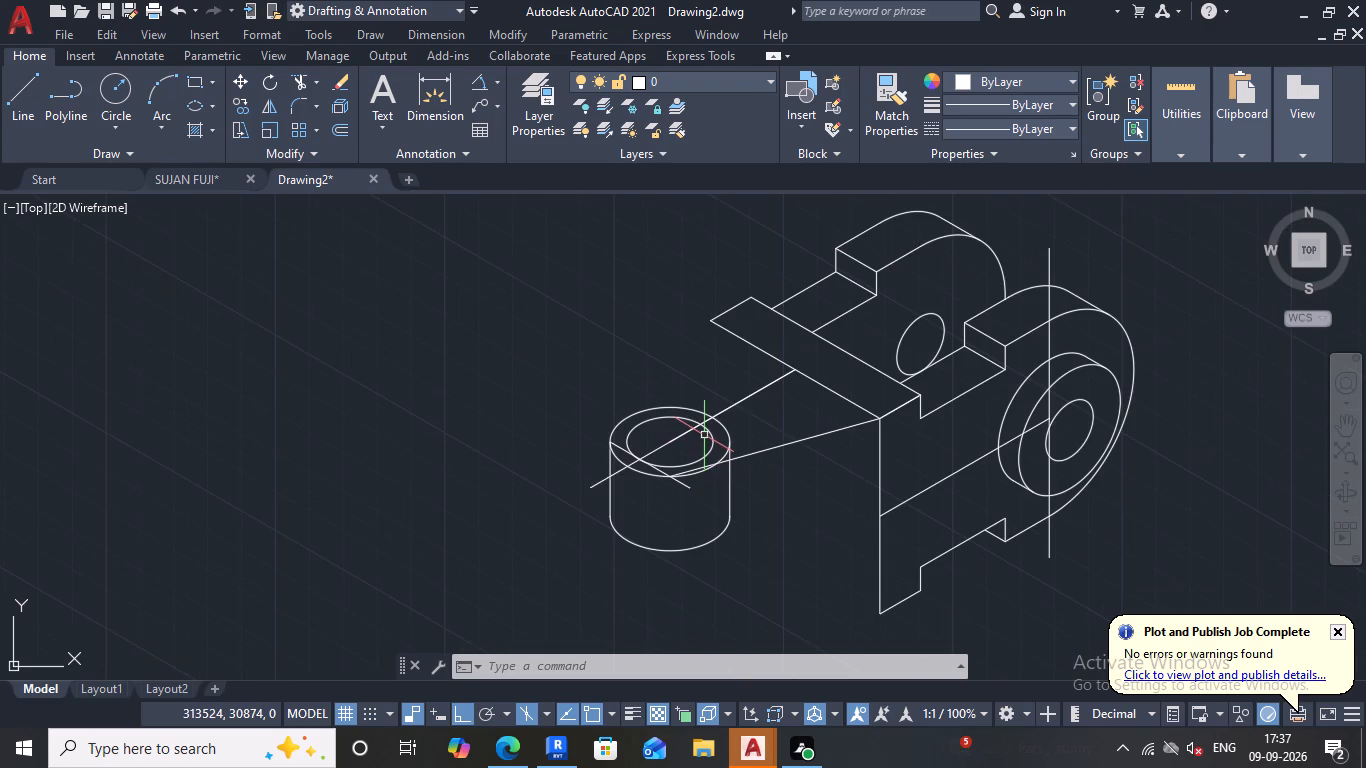
pyautogui.scroll(1, 704, 436)
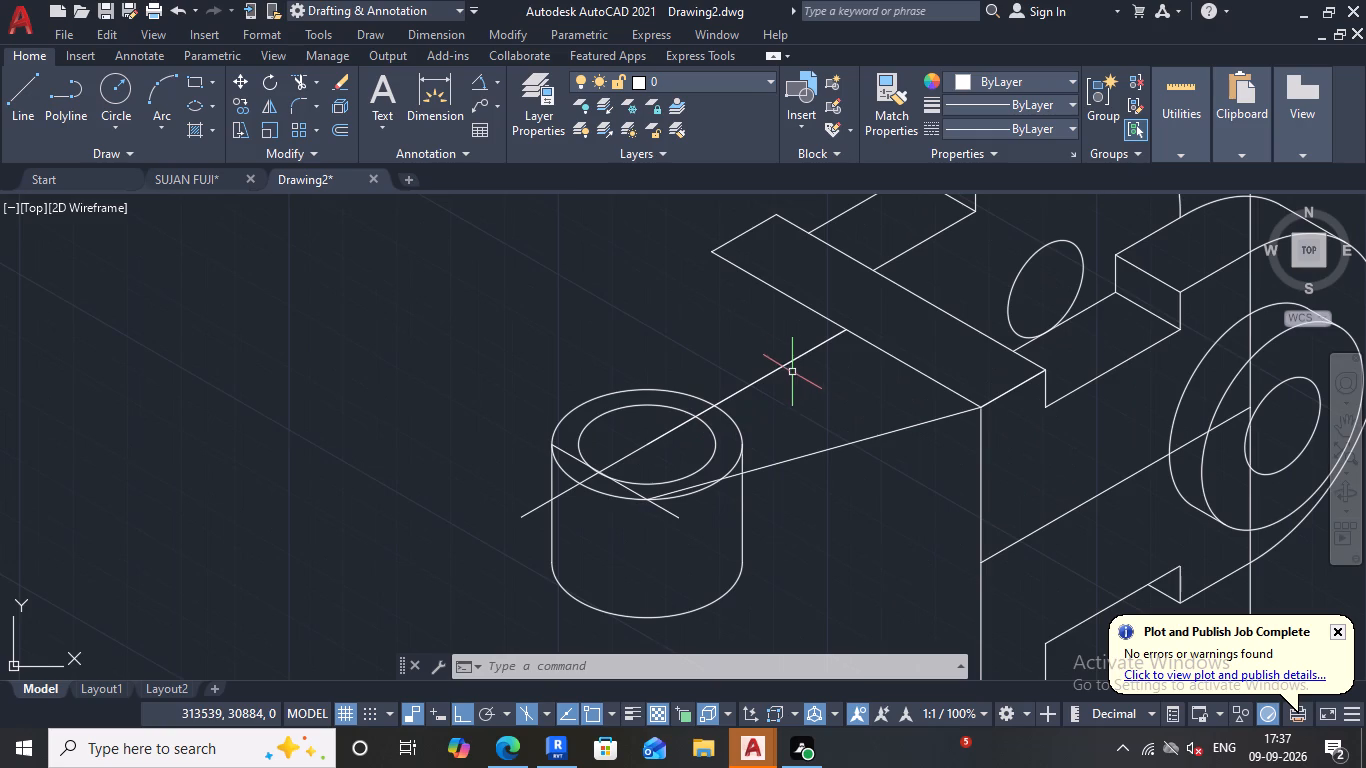
pyautogui.click(28, 102)
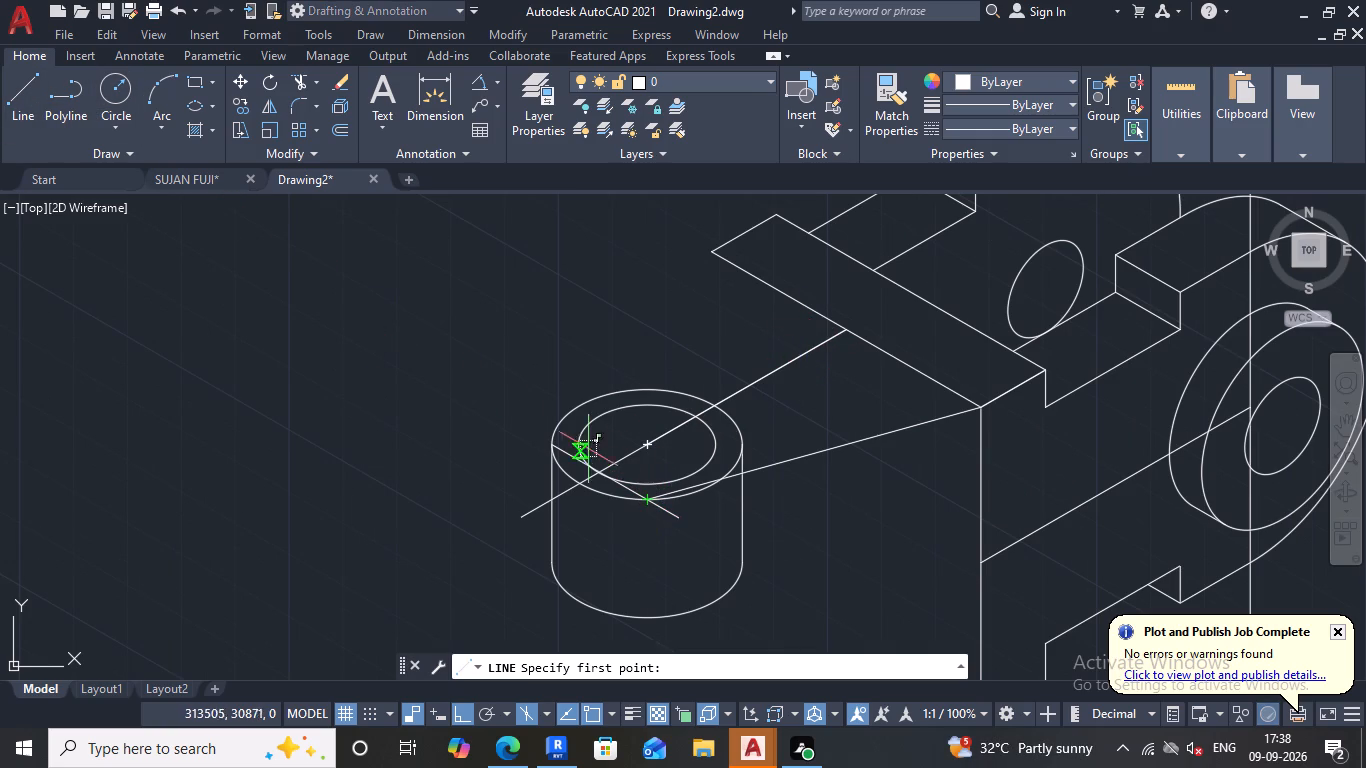
pyautogui.click(555, 444)
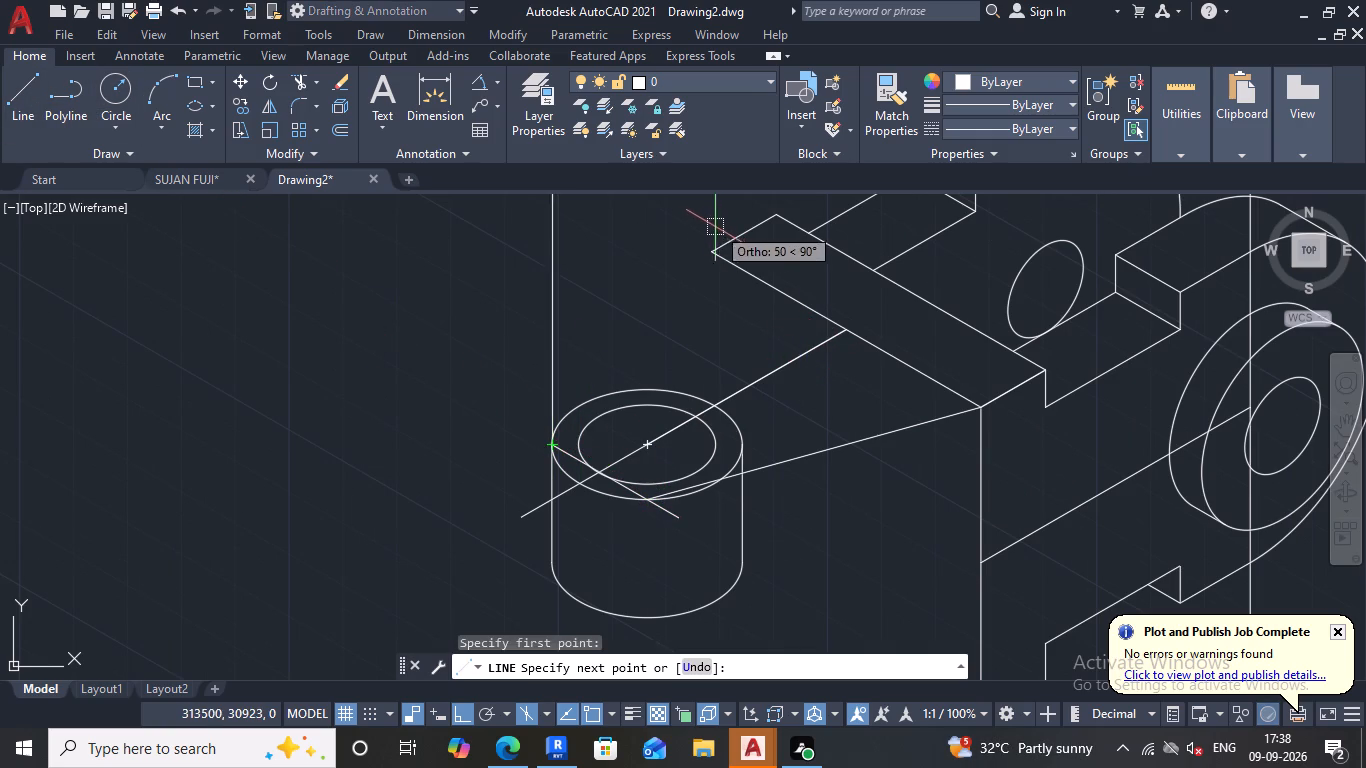
pyautogui.click(708, 250)
pyautogui.scroll(3, 571, 369)
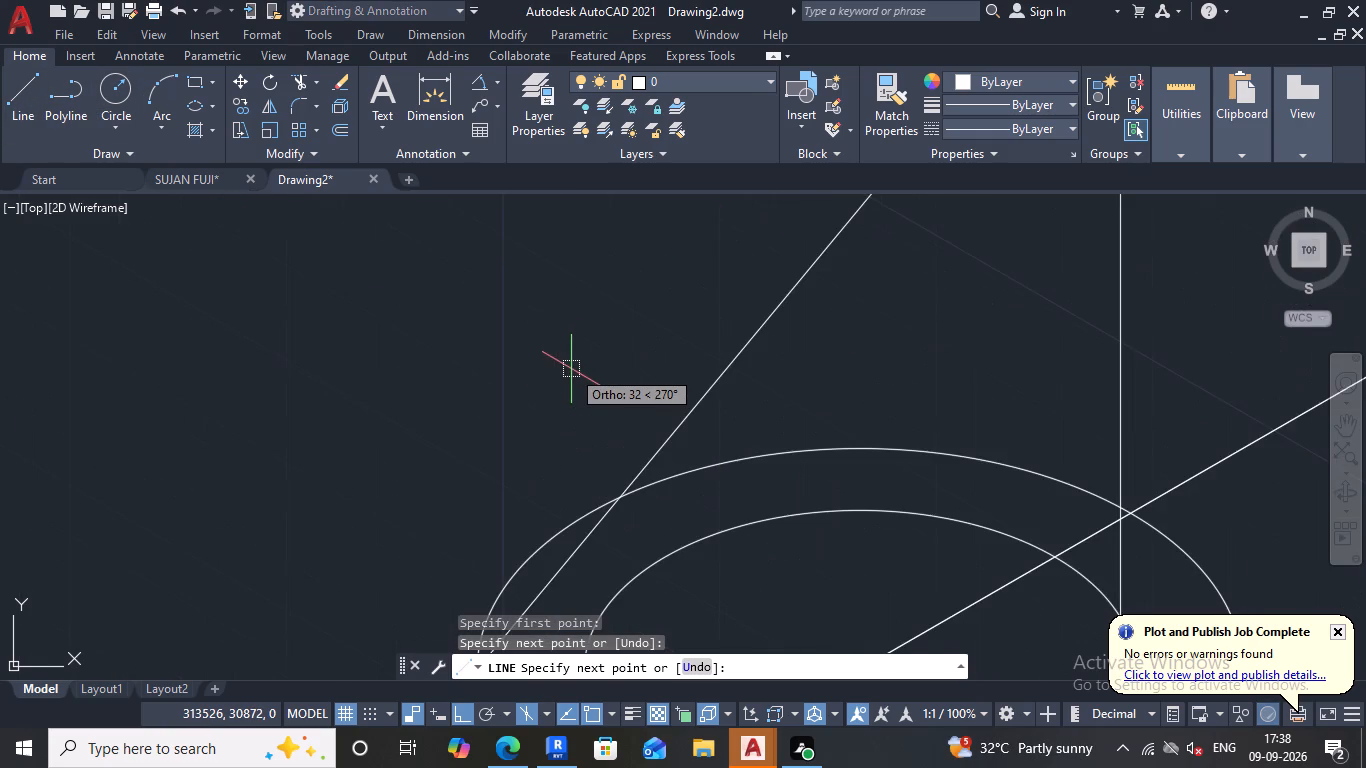
pyautogui.scroll(-3, 572, 363)
pyautogui.scroll(2, 577, 385)
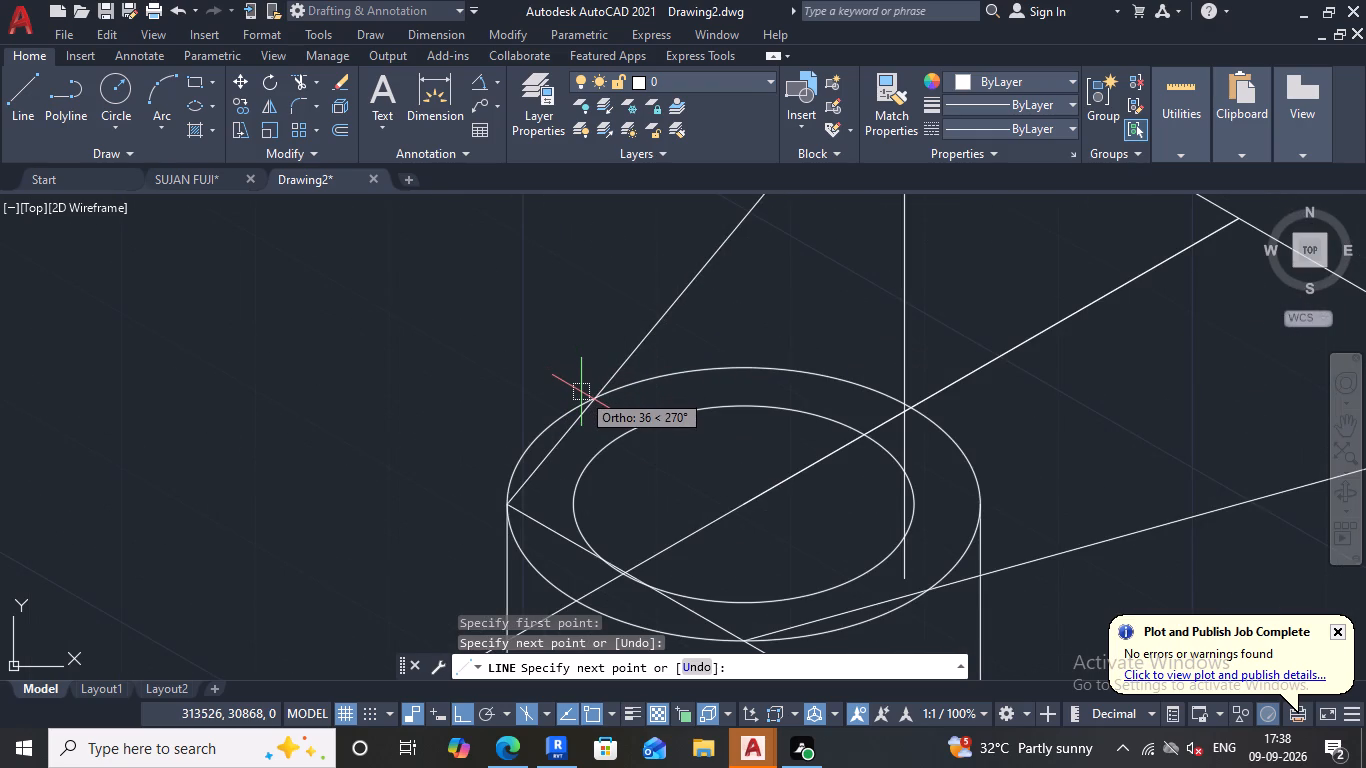
pyautogui.press('Escape')
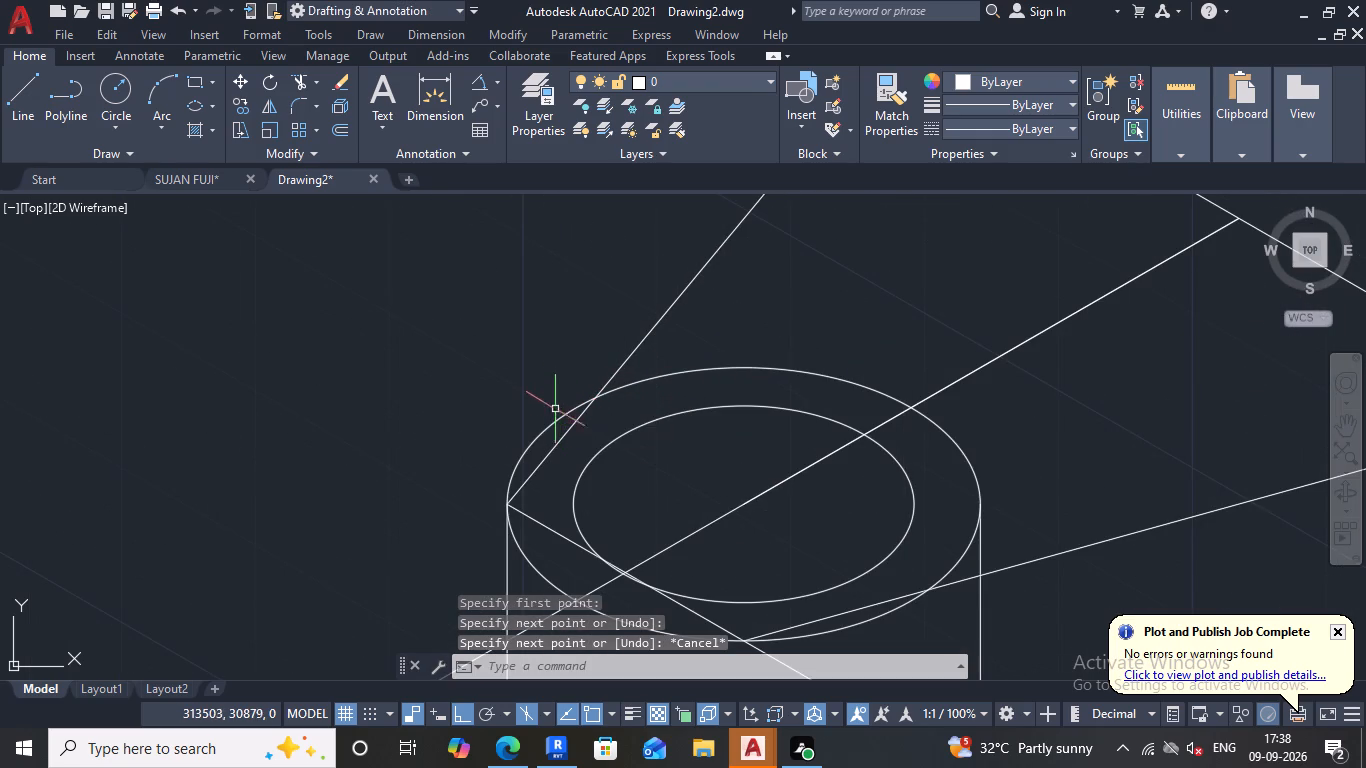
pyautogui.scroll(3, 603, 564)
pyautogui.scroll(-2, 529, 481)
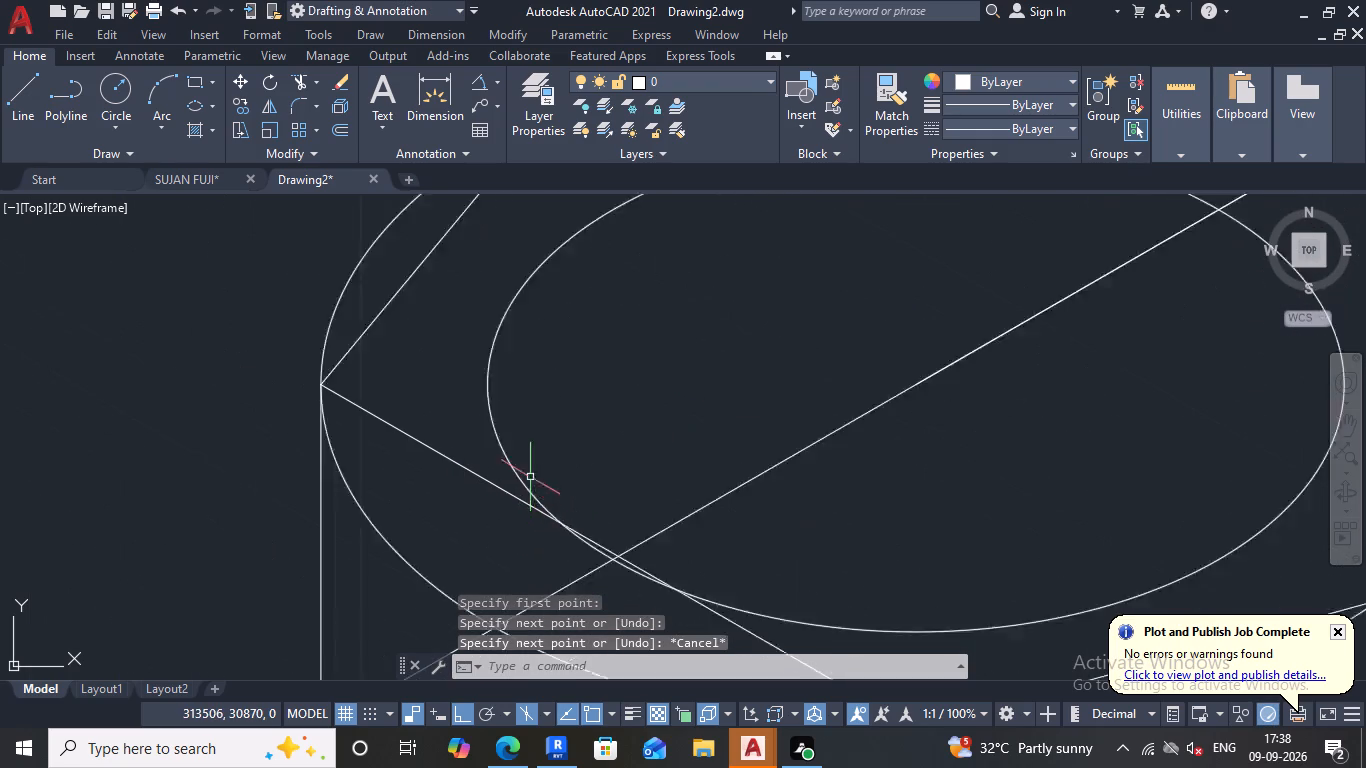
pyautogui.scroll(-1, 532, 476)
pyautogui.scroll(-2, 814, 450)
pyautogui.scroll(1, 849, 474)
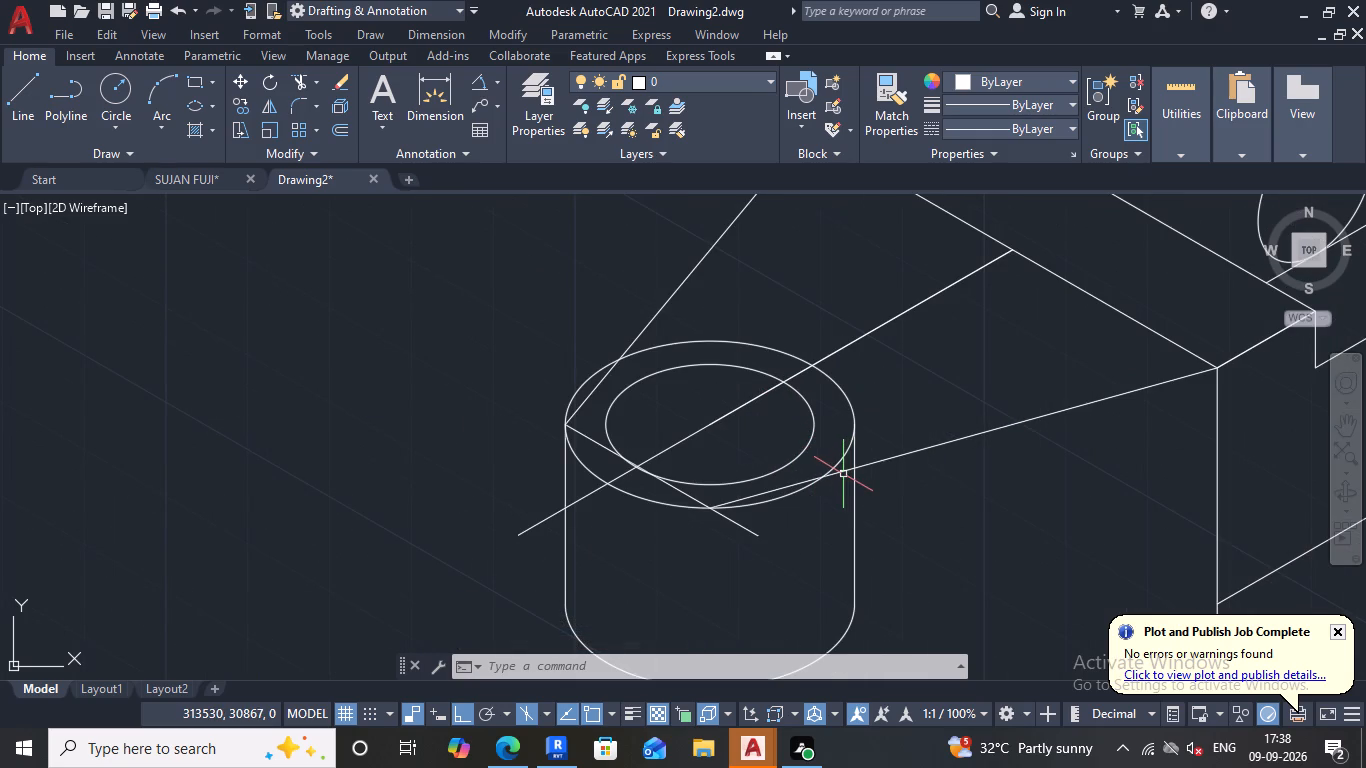
# Copy the 330° line on the cylinder's top about 1 mm straight up, using its crossing with the long 30° line as base point.
pyautogui.scroll(-1, 840, 464)
pyautogui.scroll(2, 747, 429)
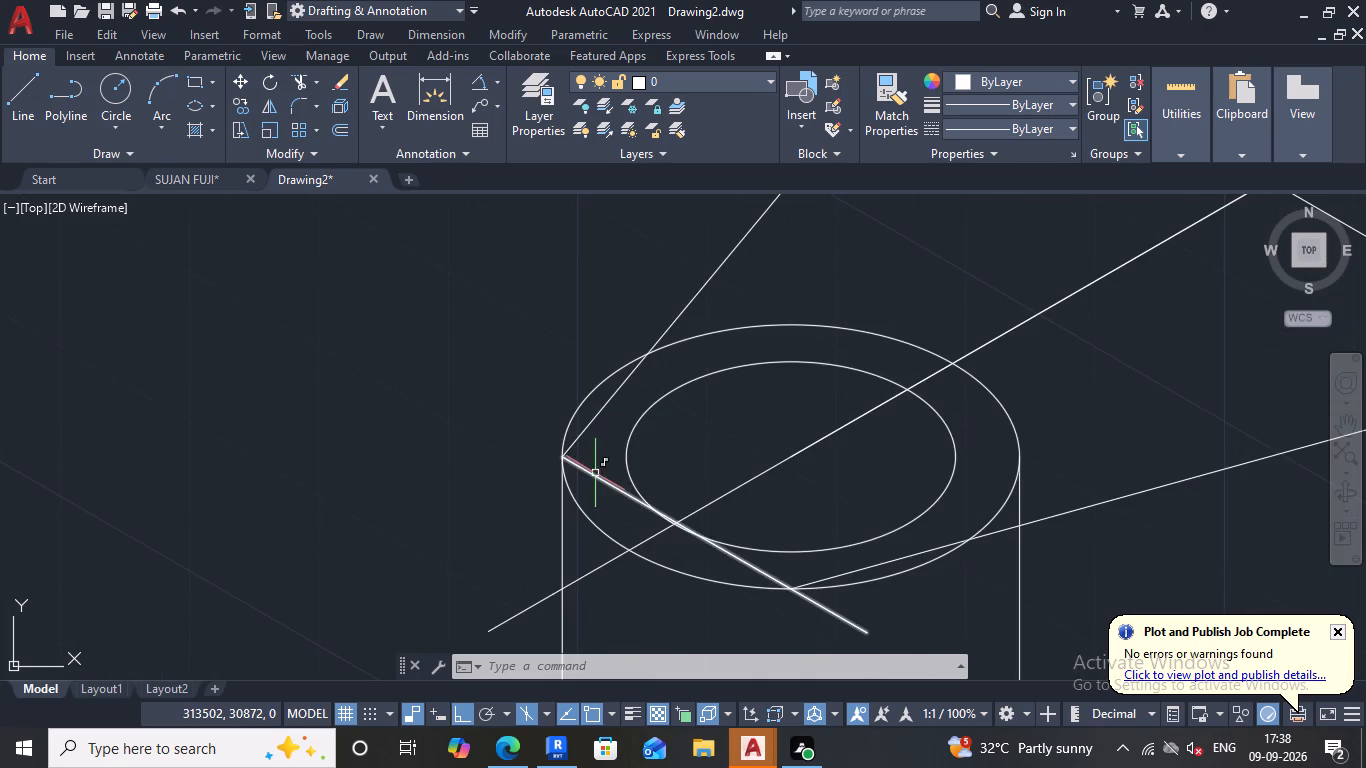
pyautogui.click(596, 476)
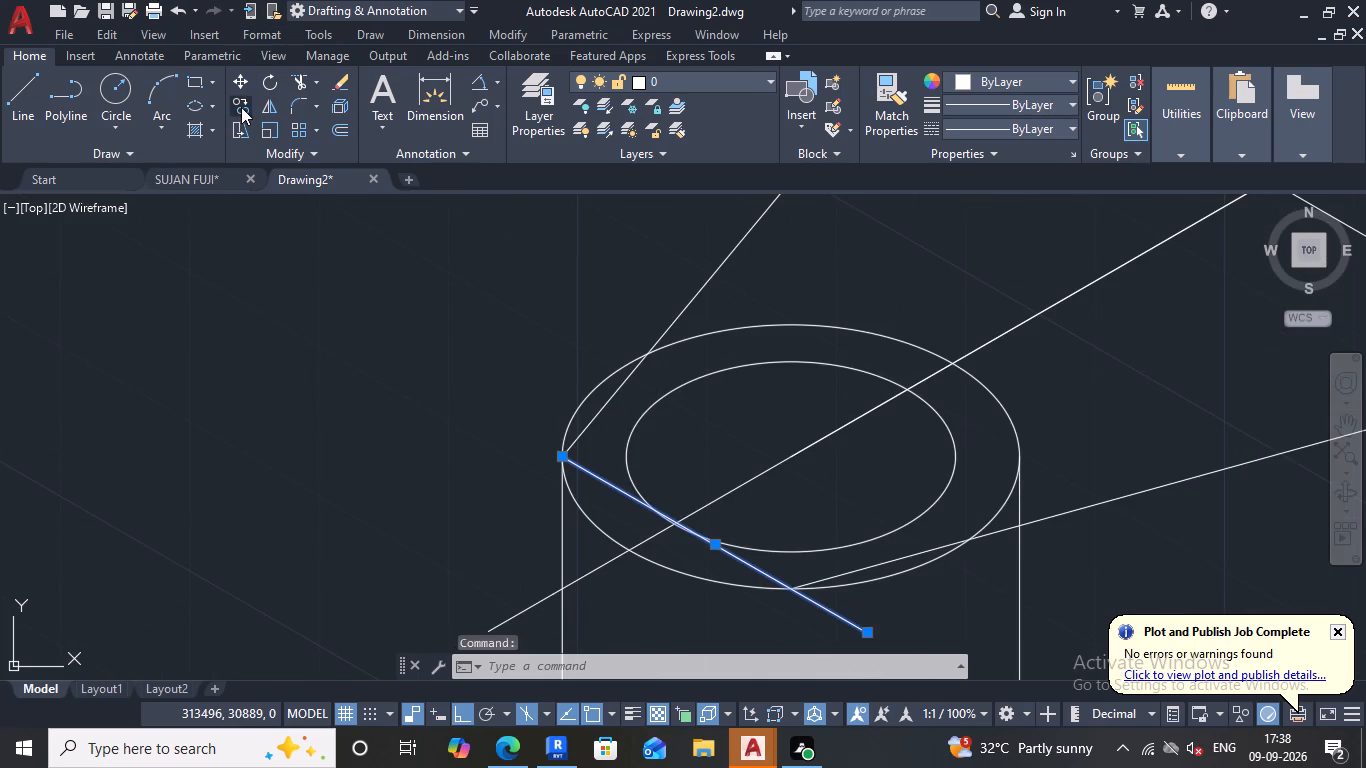
pyautogui.click(241, 107)
pyautogui.scroll(3, 674, 520)
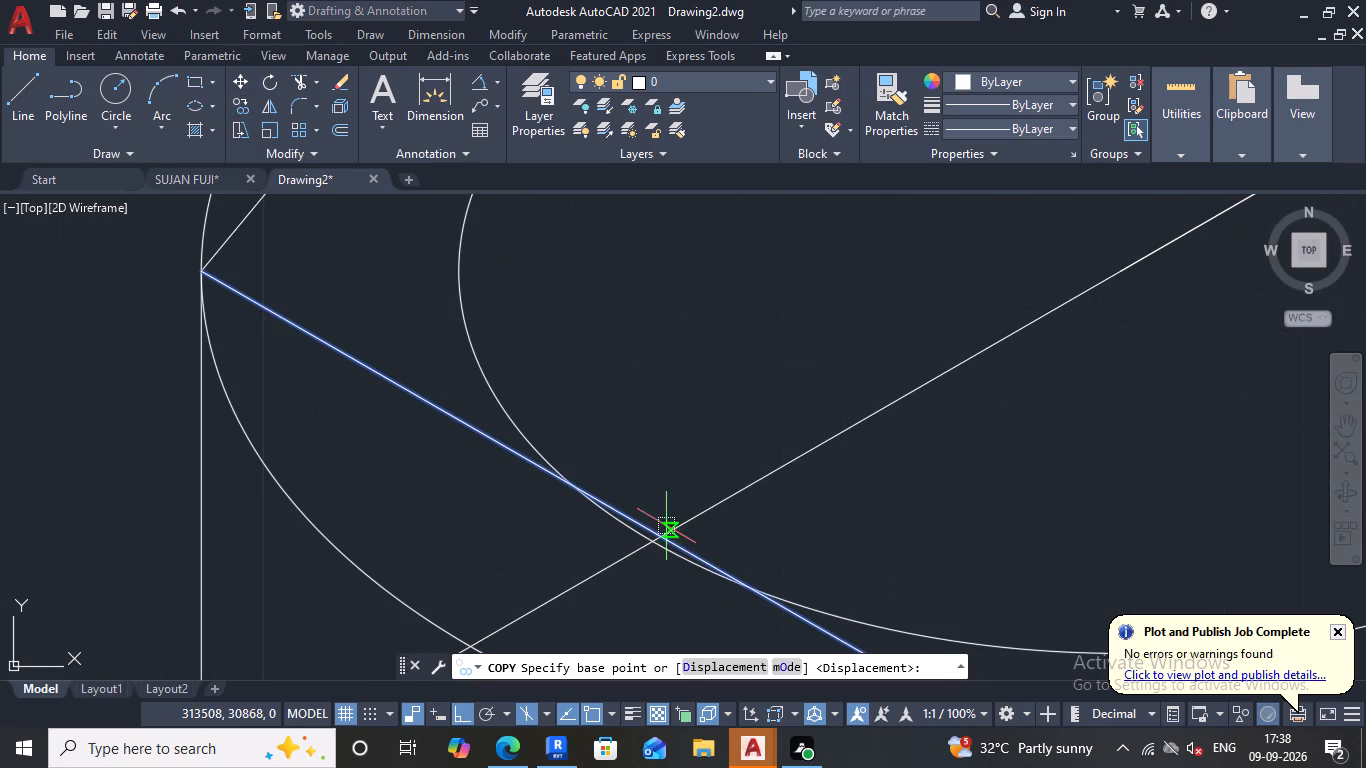
pyautogui.click(658, 532)
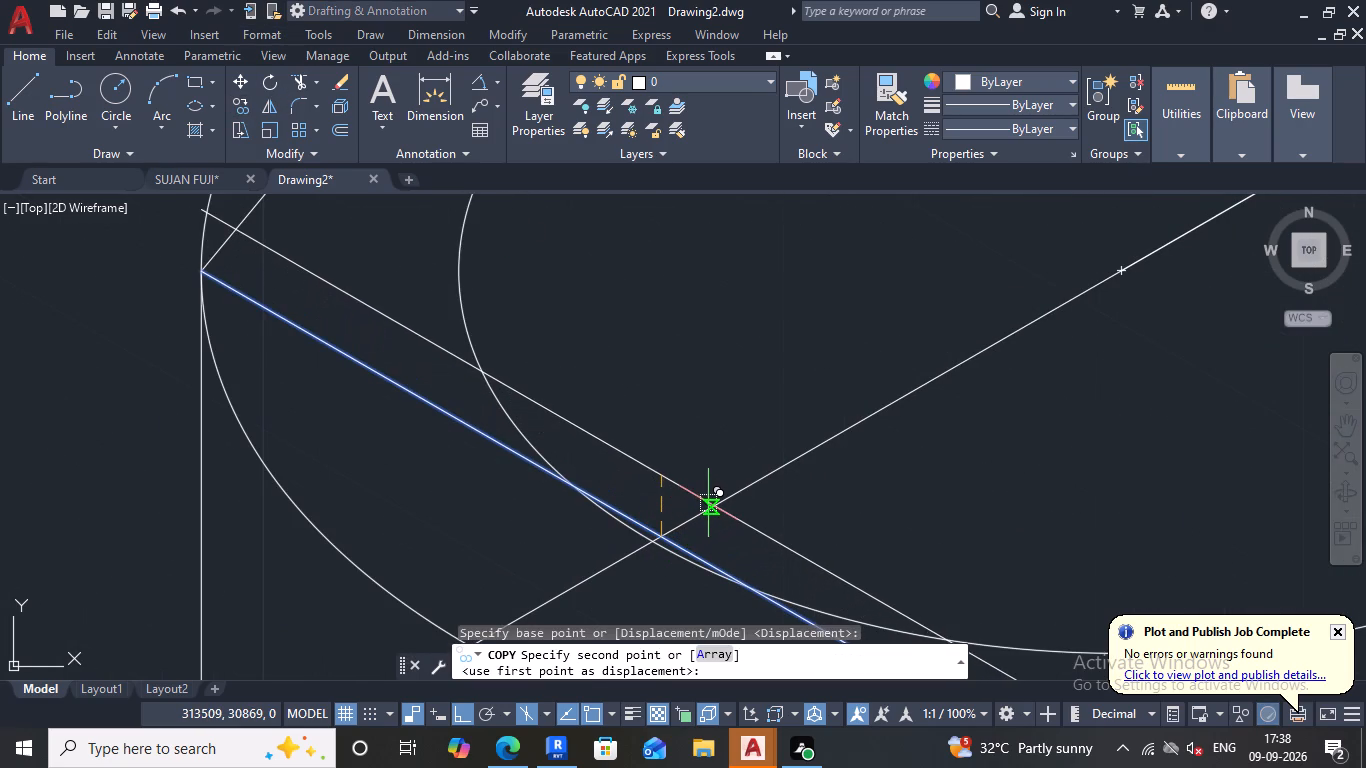
pyautogui.scroll(-2, 711, 503)
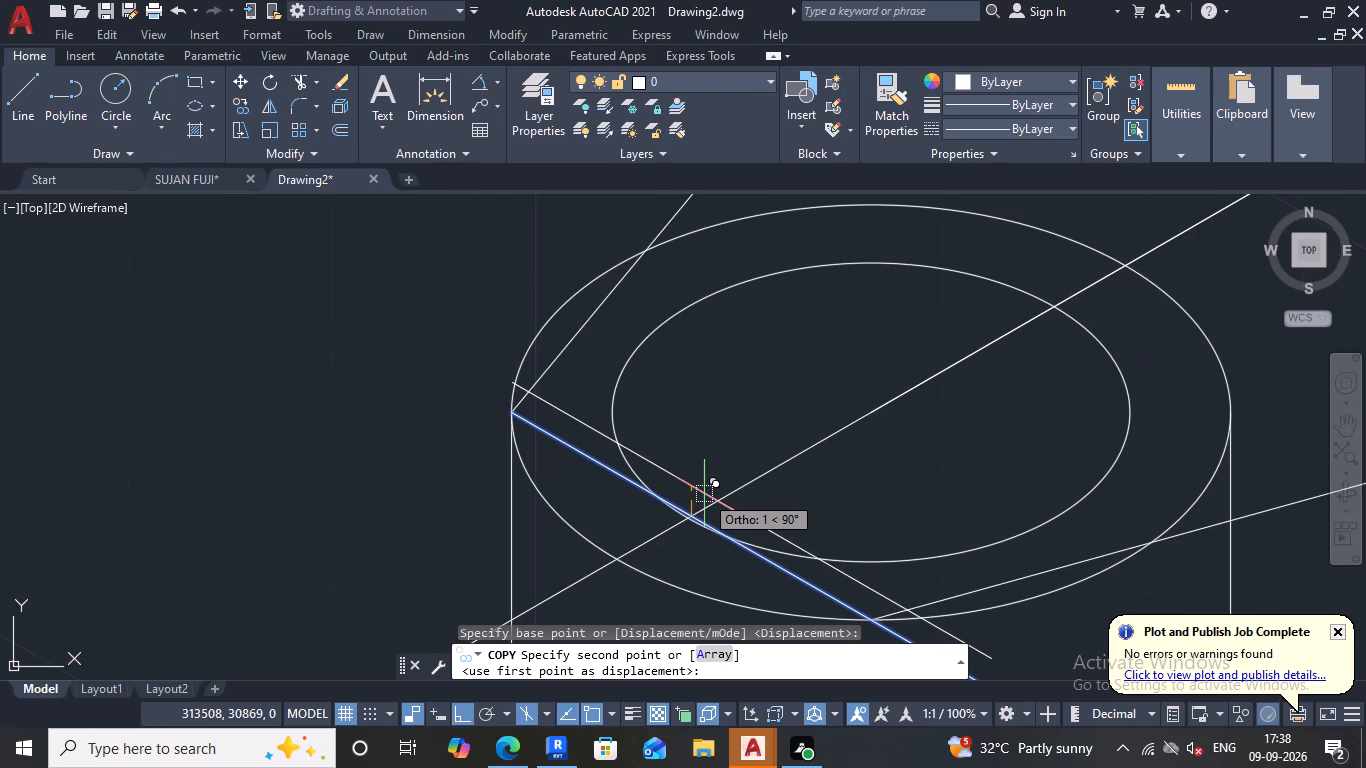
pyautogui.click(703, 493)
pyautogui.scroll(-2, 679, 459)
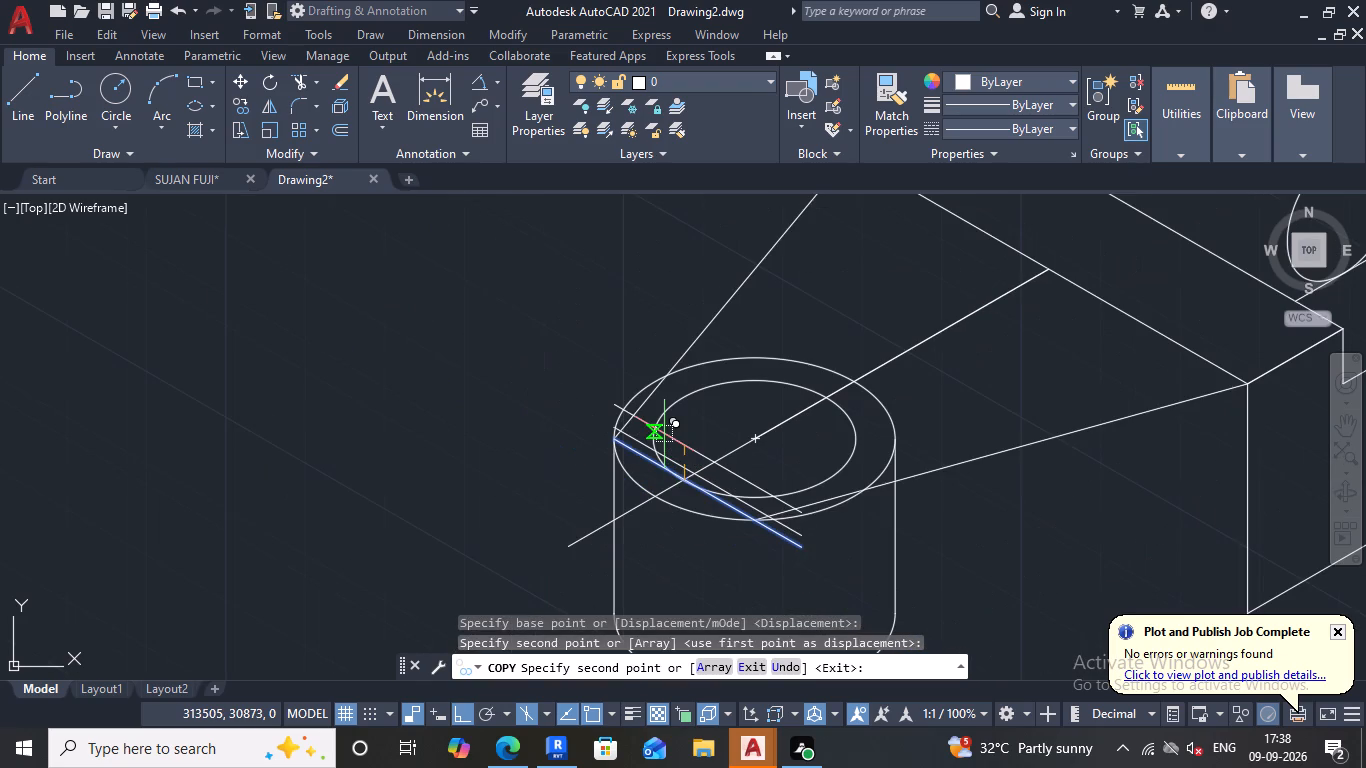
pyautogui.press('`')
pyautogui.scroll(3, 635, 456)
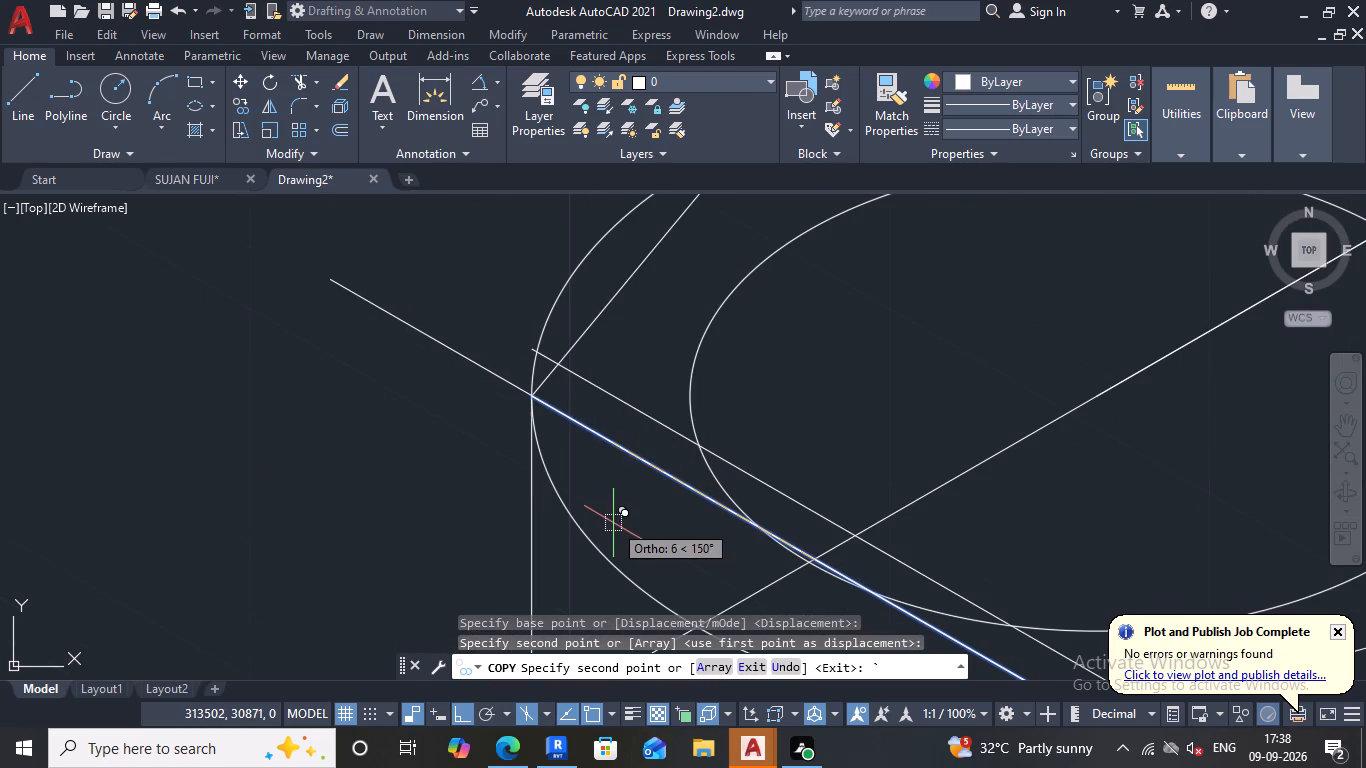
pyautogui.press('`')
pyautogui.press('Escape')
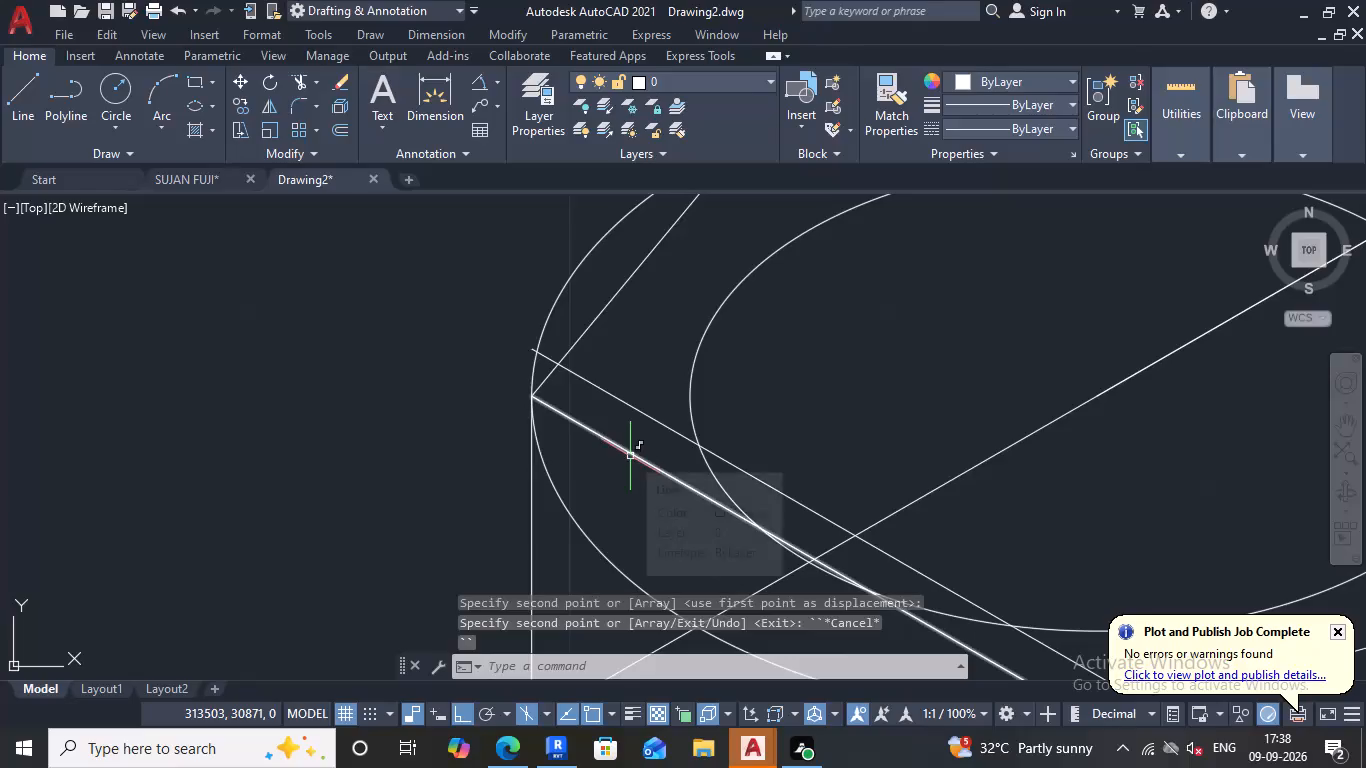
pyautogui.scroll(-1, 629, 442)
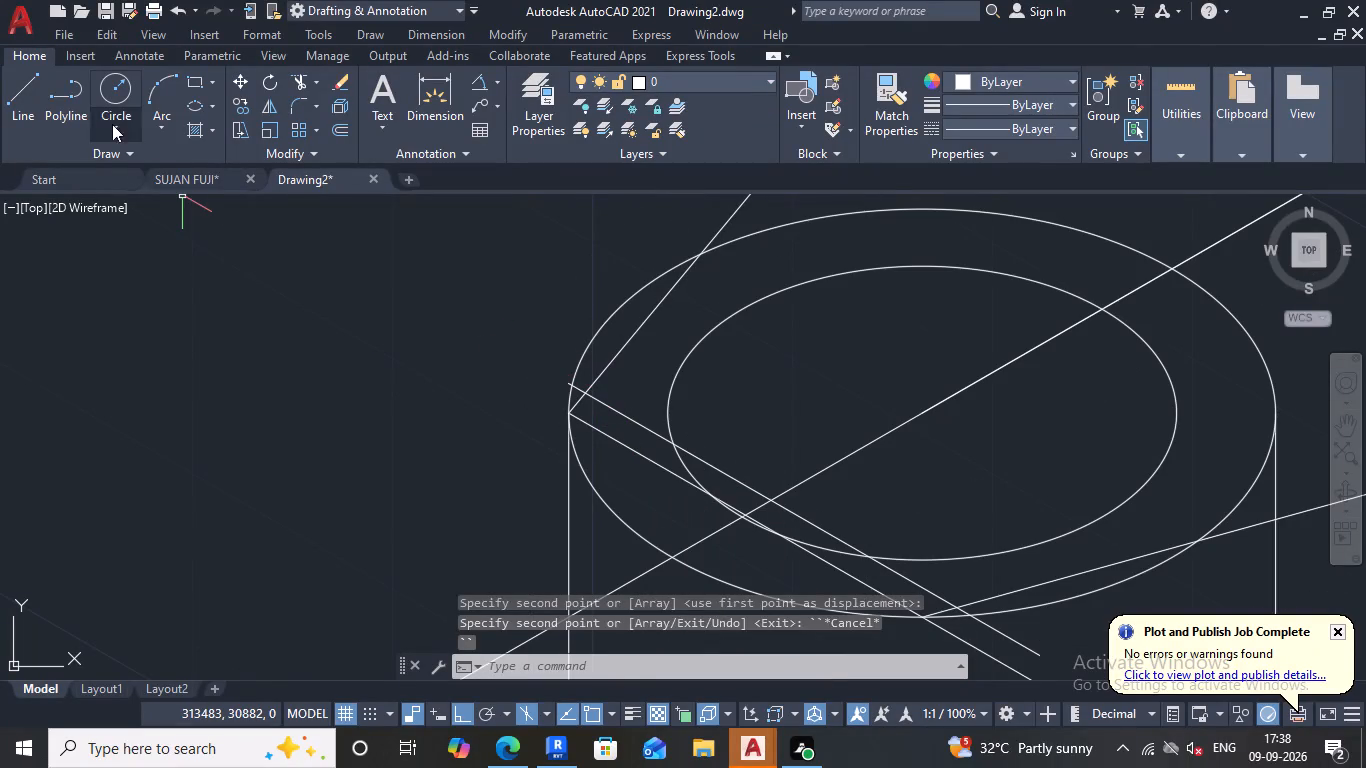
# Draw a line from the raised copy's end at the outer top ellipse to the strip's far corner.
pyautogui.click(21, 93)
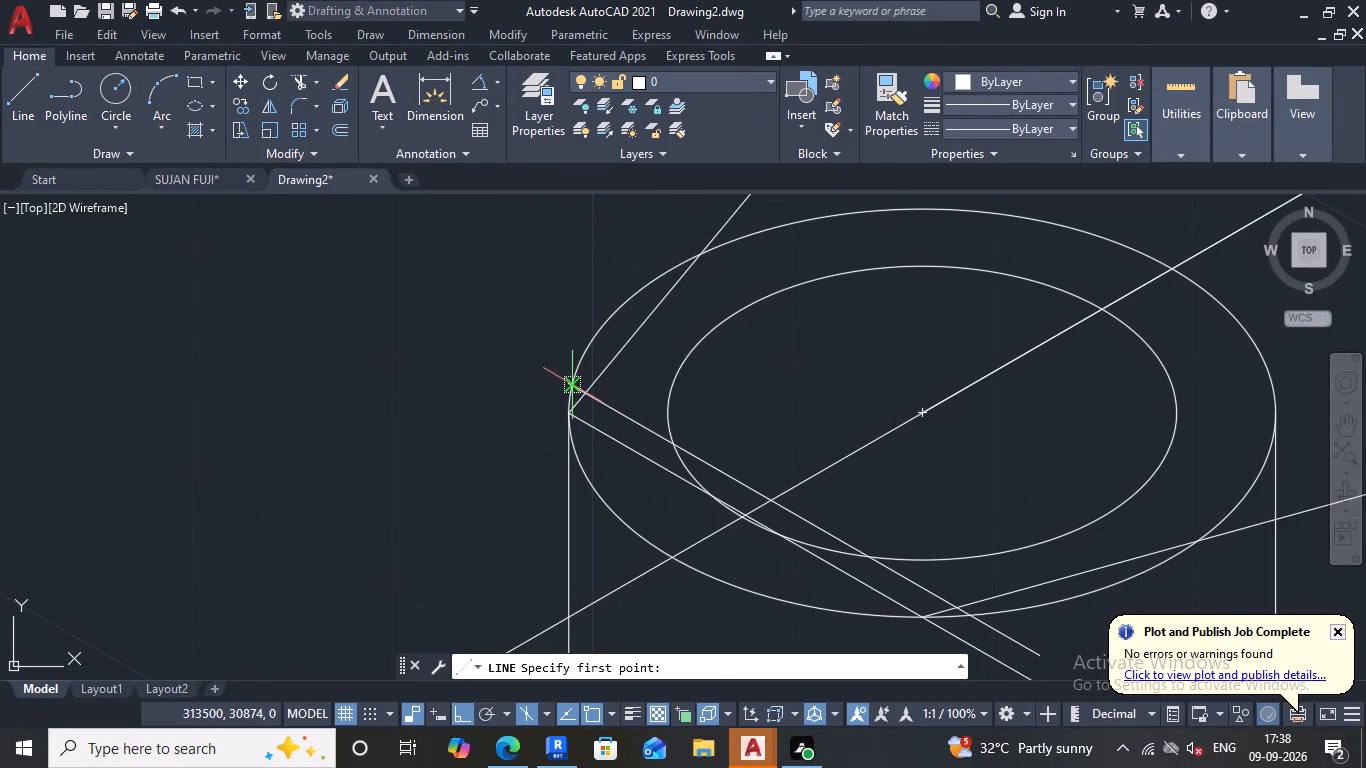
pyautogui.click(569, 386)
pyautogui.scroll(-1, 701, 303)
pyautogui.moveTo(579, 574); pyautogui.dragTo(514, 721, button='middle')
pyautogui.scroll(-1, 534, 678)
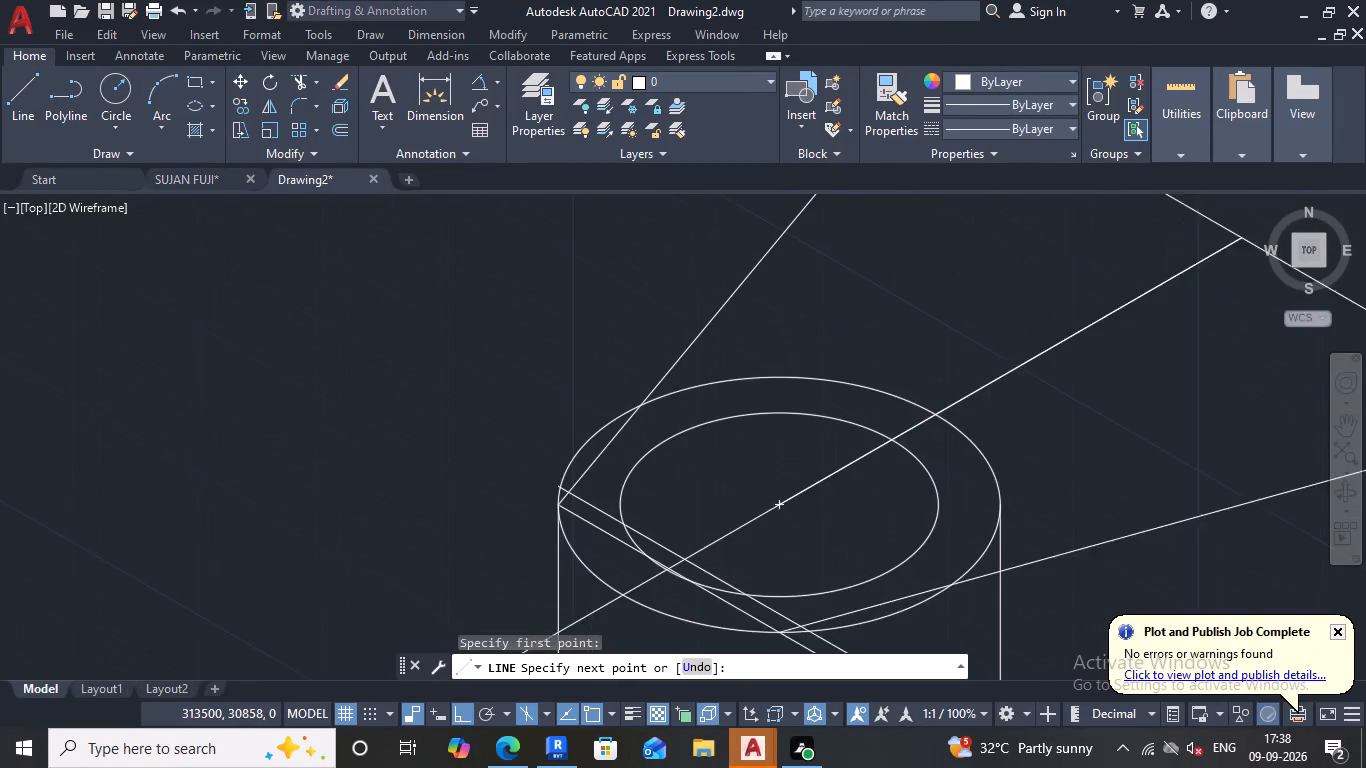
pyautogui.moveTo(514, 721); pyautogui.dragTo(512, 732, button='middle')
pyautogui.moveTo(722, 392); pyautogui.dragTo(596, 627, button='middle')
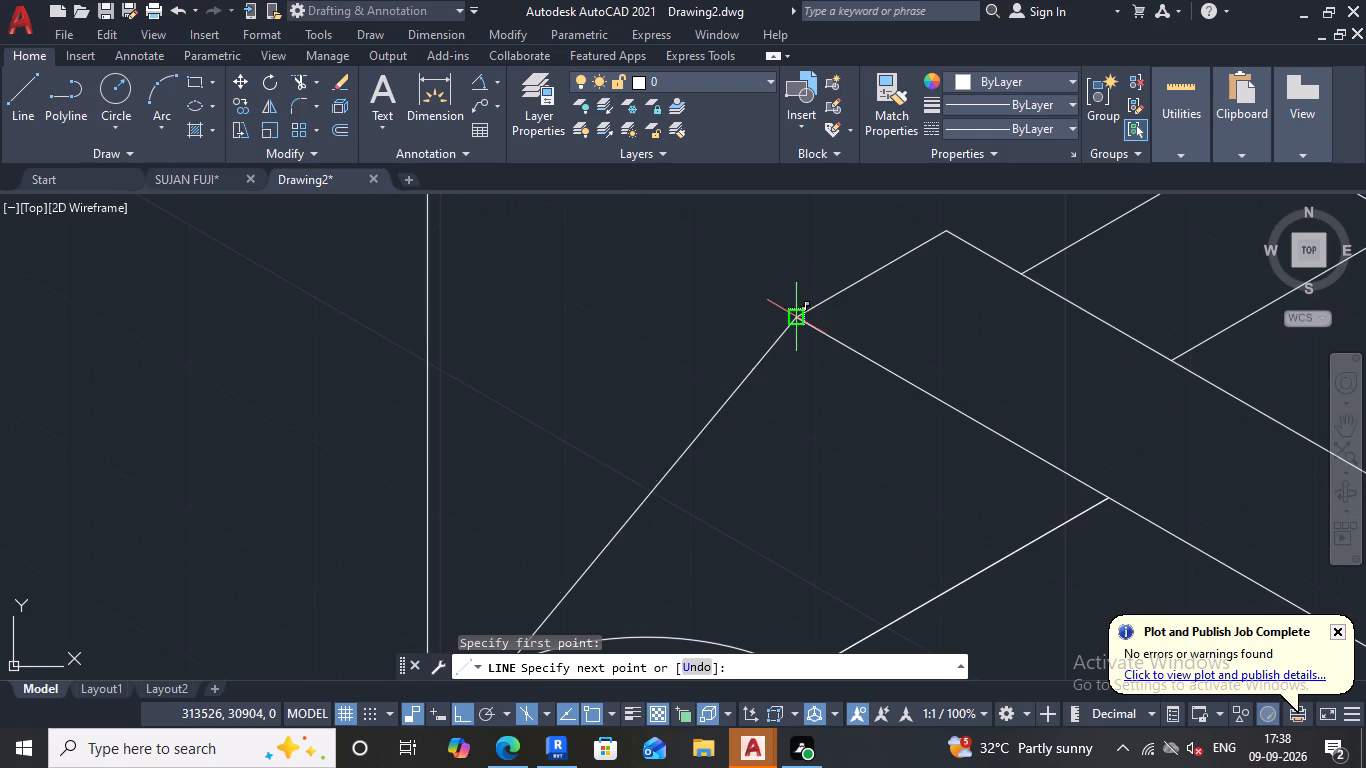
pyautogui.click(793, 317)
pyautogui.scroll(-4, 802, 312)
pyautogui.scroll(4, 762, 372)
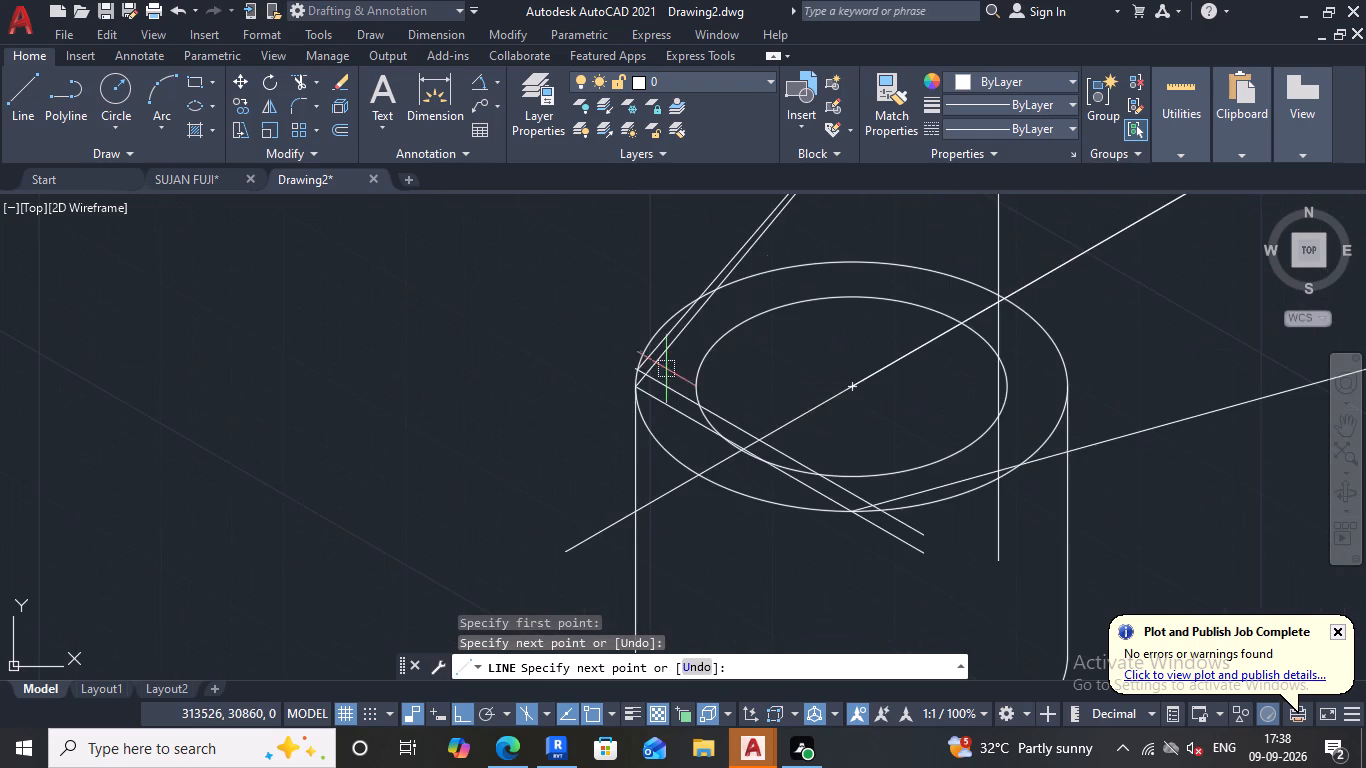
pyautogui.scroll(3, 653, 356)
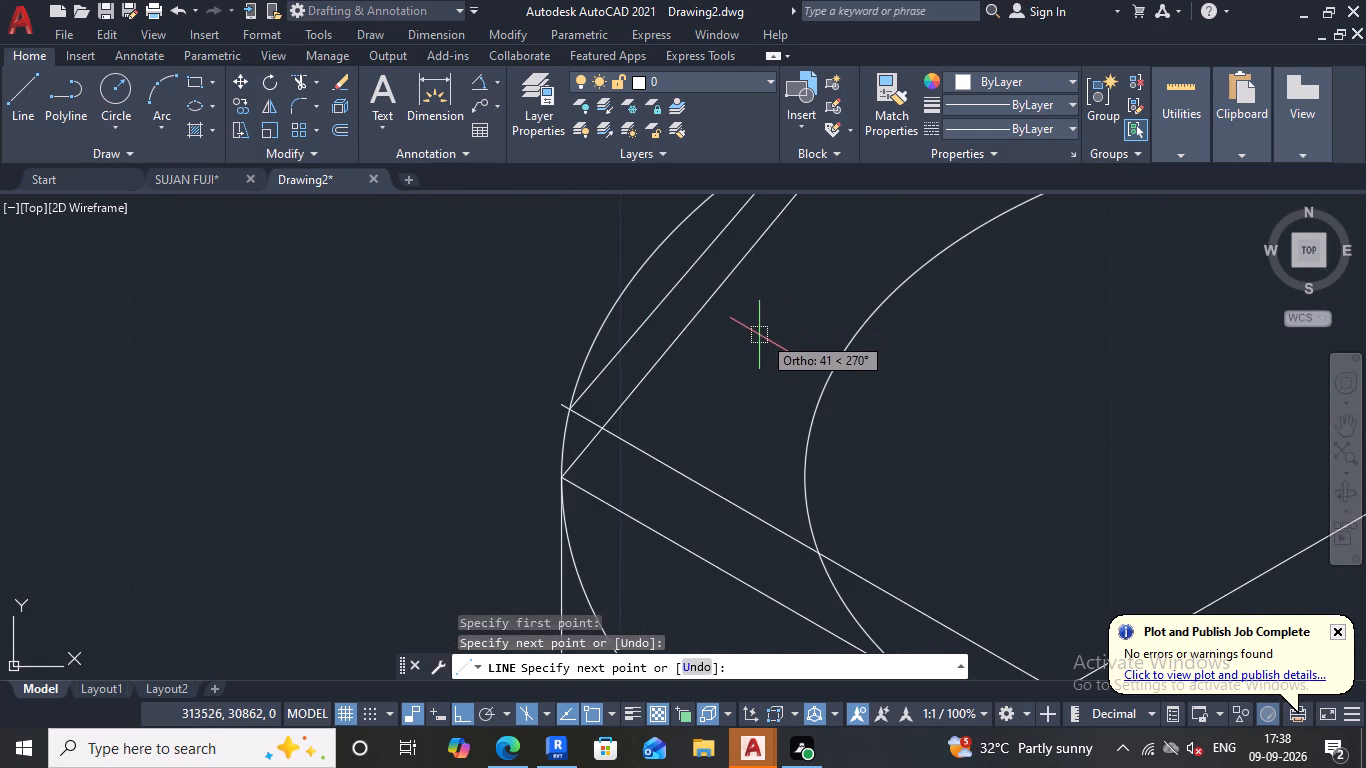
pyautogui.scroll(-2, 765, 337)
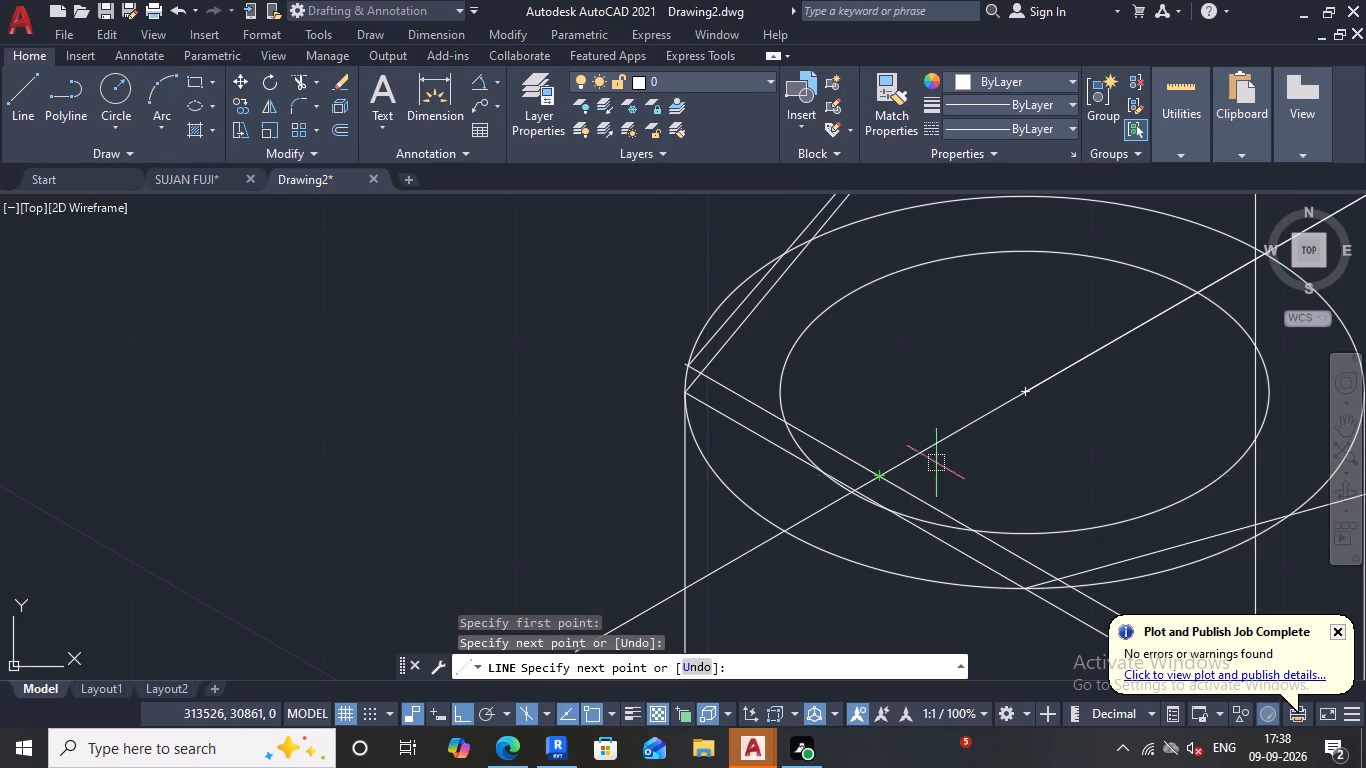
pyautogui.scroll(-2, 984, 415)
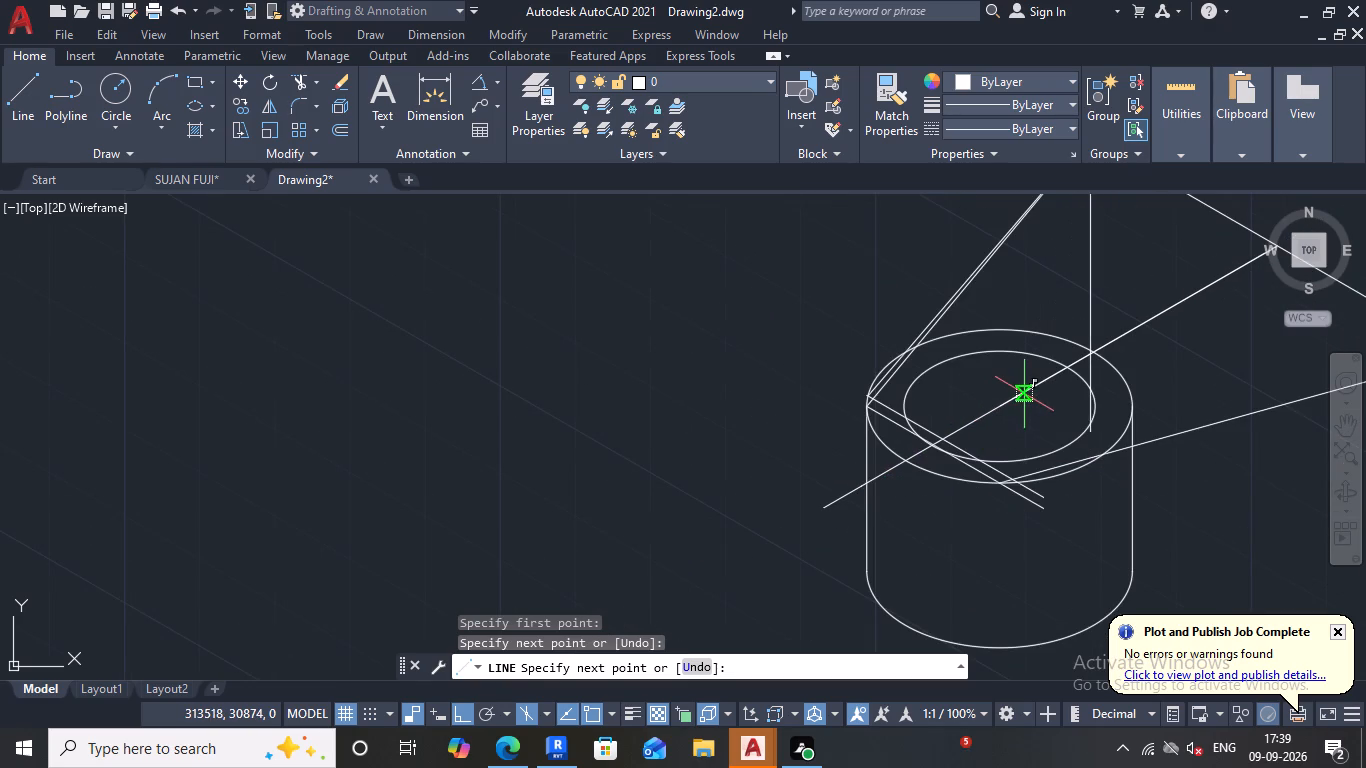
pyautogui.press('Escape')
# Copy the raised 330° line once more, a short distance along the long 30° line towards the ellipse centre.
pyautogui.scroll(2, 918, 440)
pyautogui.click(922, 412)
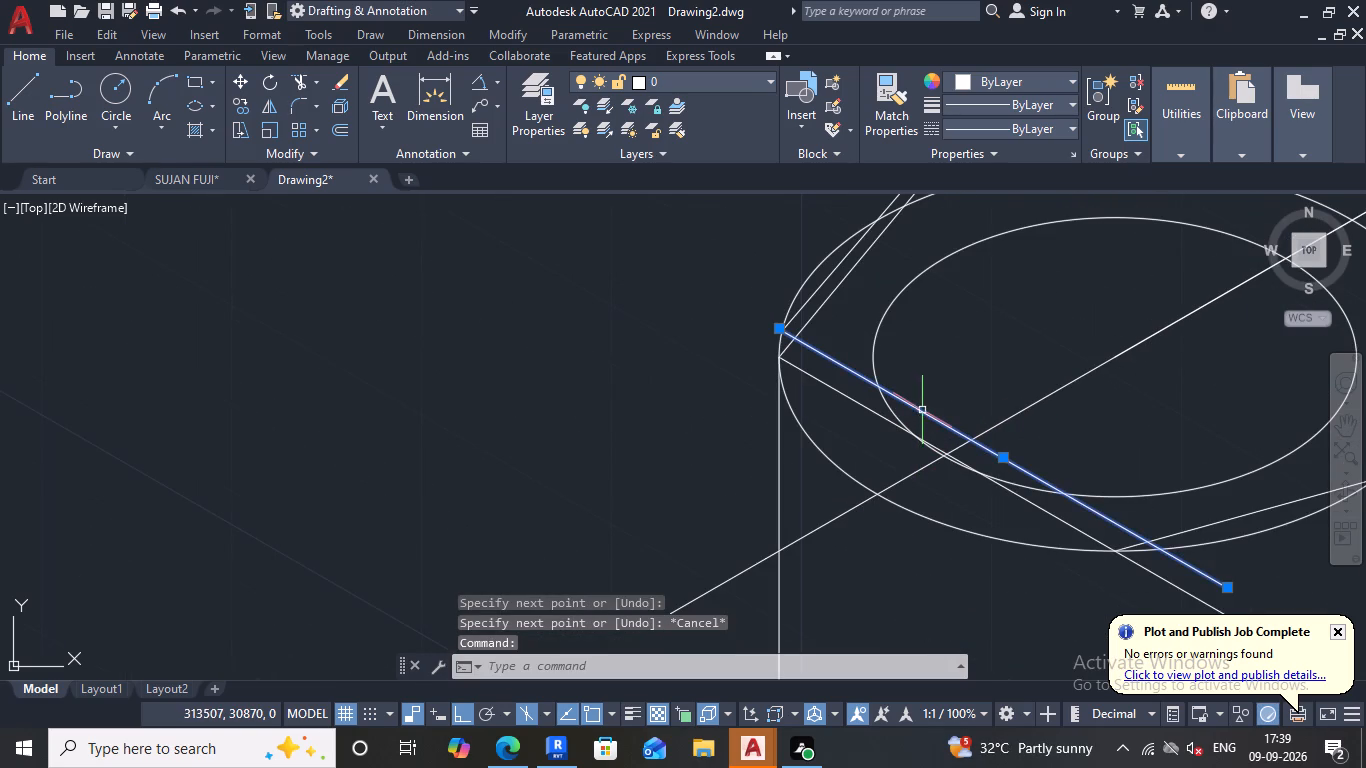
pyautogui.click(240, 99)
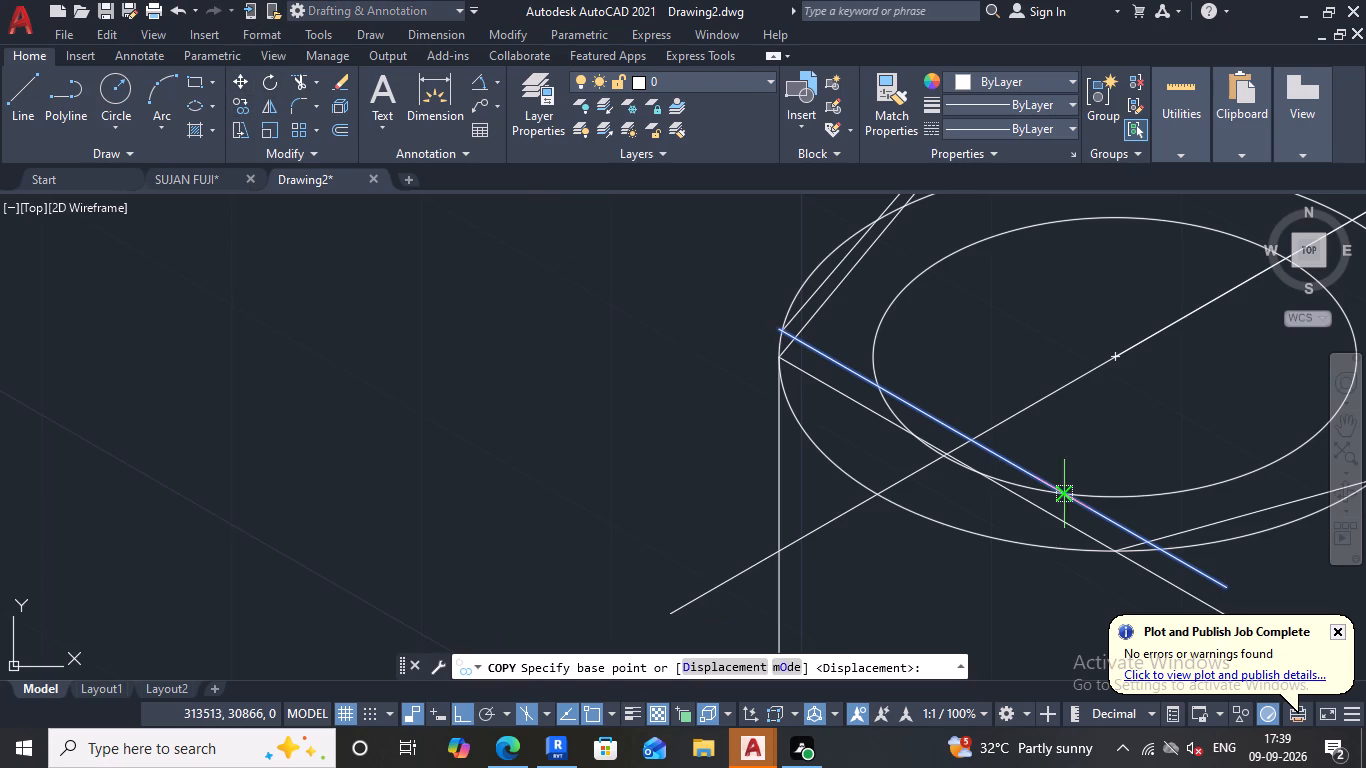
pyautogui.click(971, 443)
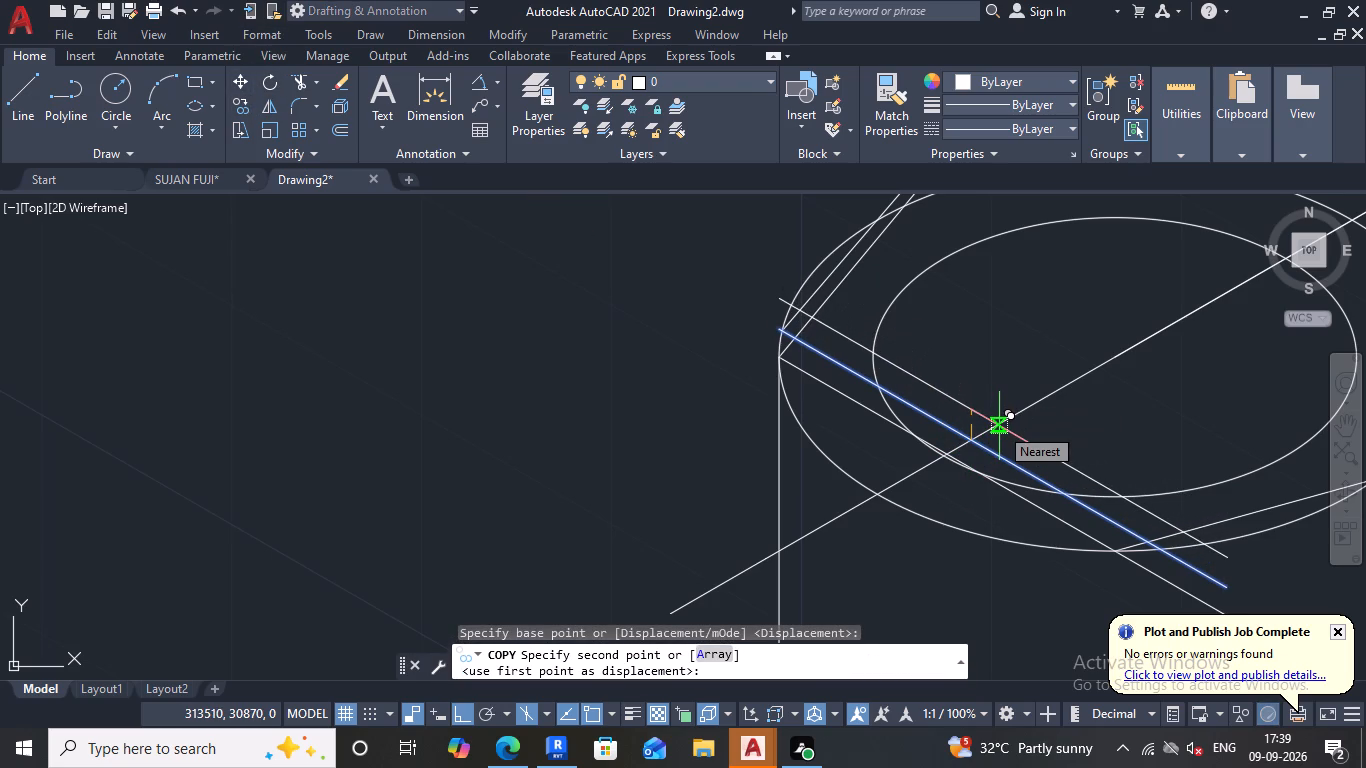
pyautogui.click(999, 426)
pyautogui.press('Escape')
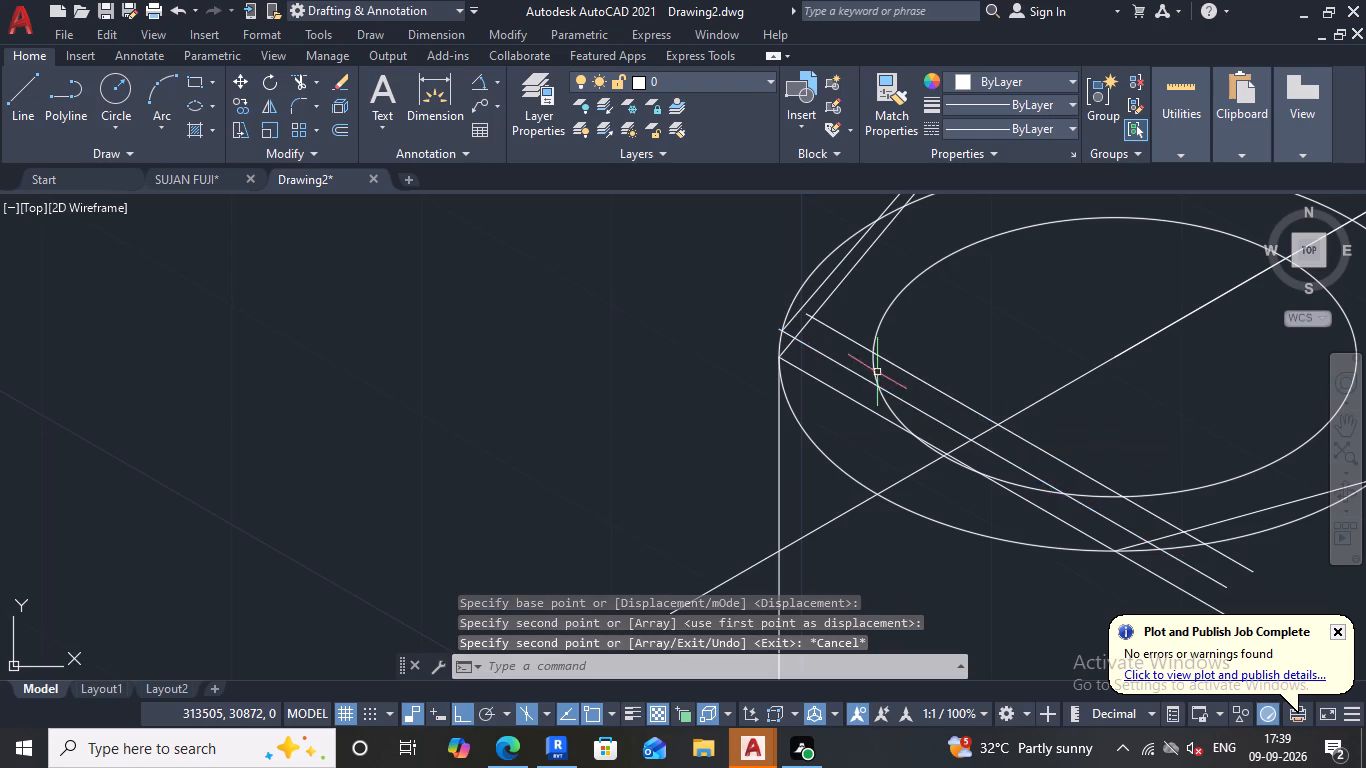
# Extend the newest 330° copy's upper end to the cylinder's outer top ellipse.
pyautogui.click(291, 83)
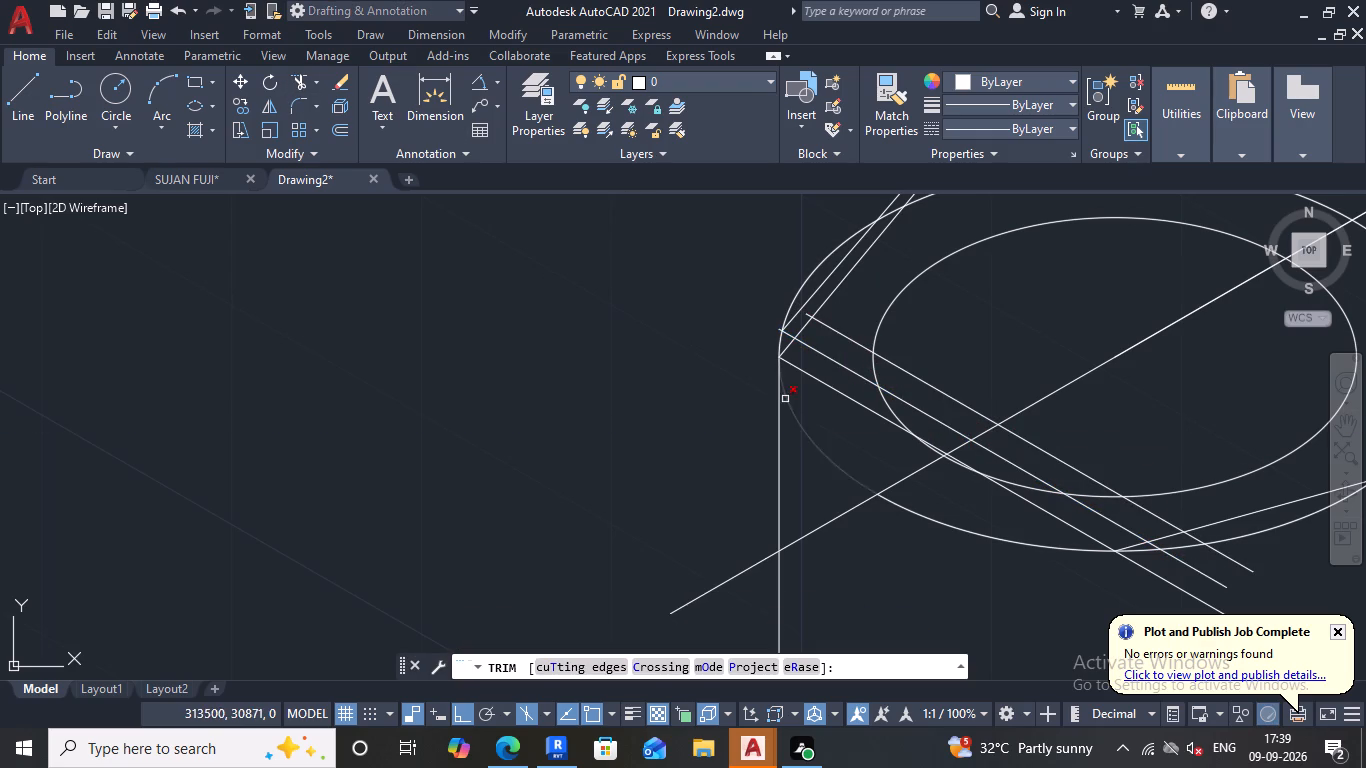
pyautogui.keyDown('shift'); pyautogui.click(828, 325); pyautogui.keyUp('shift')
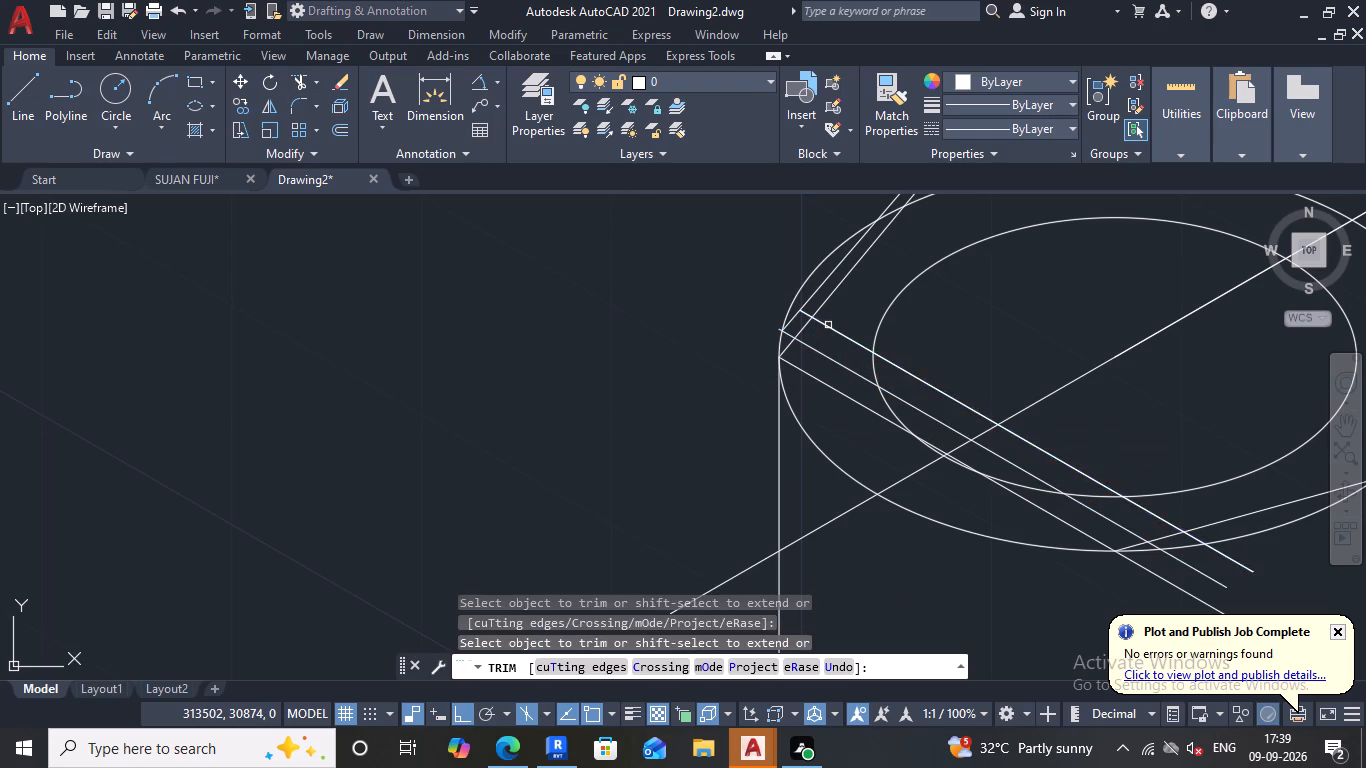
pyautogui.keyDown('shift'); pyautogui.click(826, 324); pyautogui.keyUp('shift')
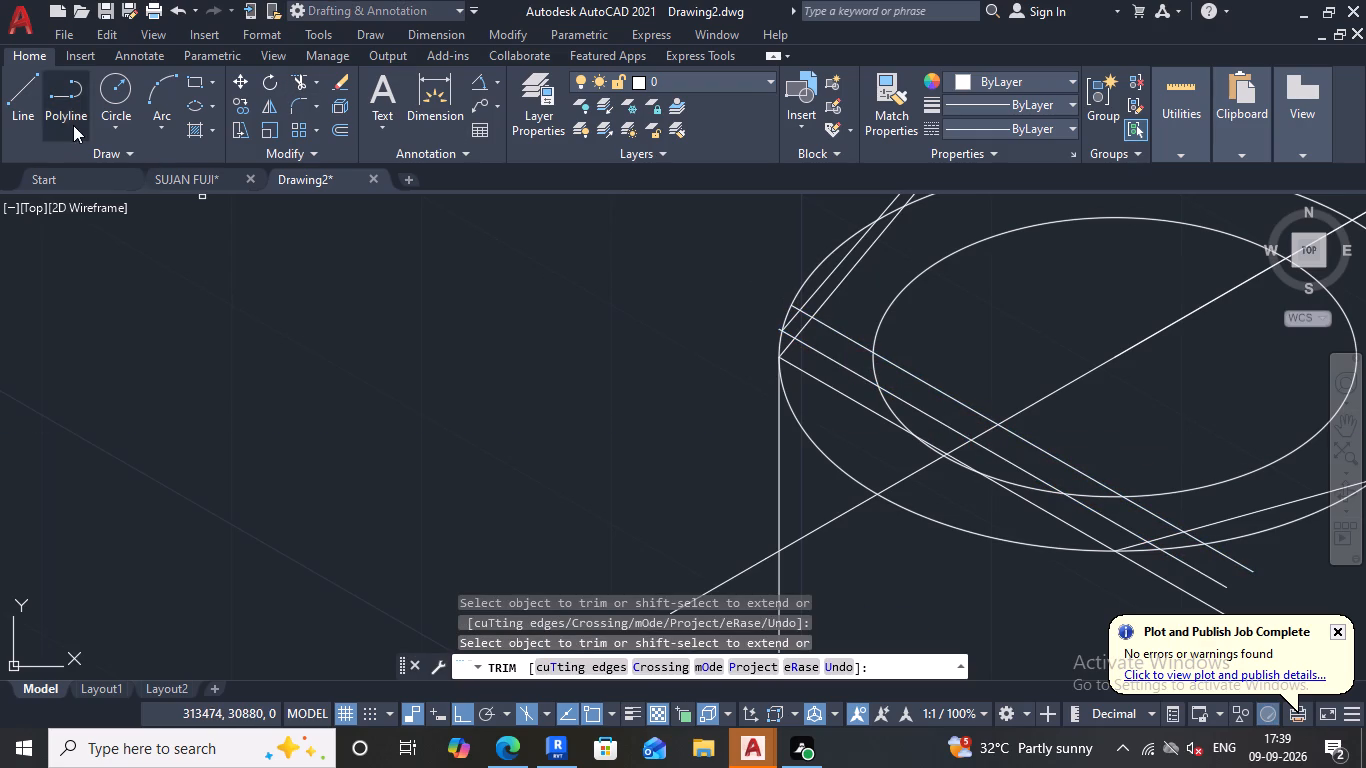
# Draw a line from where the extended 330° copy meets the outer top ellipse to the strip's far corner.
pyautogui.click(35, 108)
pyautogui.scroll(-3, 757, 489)
pyautogui.moveTo(797, 417); pyautogui.dragTo(803, 427, button='middle')
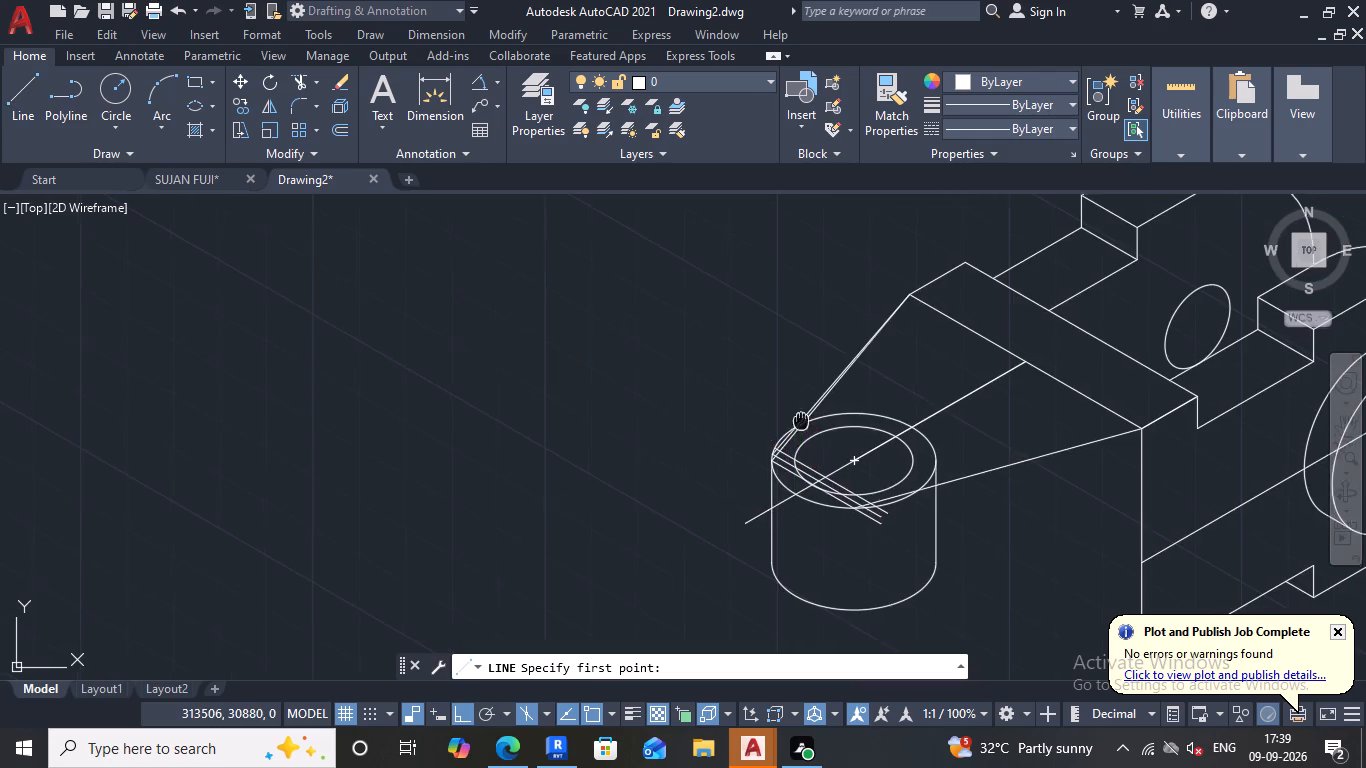
pyautogui.moveTo(803, 427); pyautogui.dragTo(765, 496, button='middle')
pyautogui.scroll(5, 759, 513)
pyautogui.scroll(-4, 738, 467)
pyautogui.scroll(4, 729, 478)
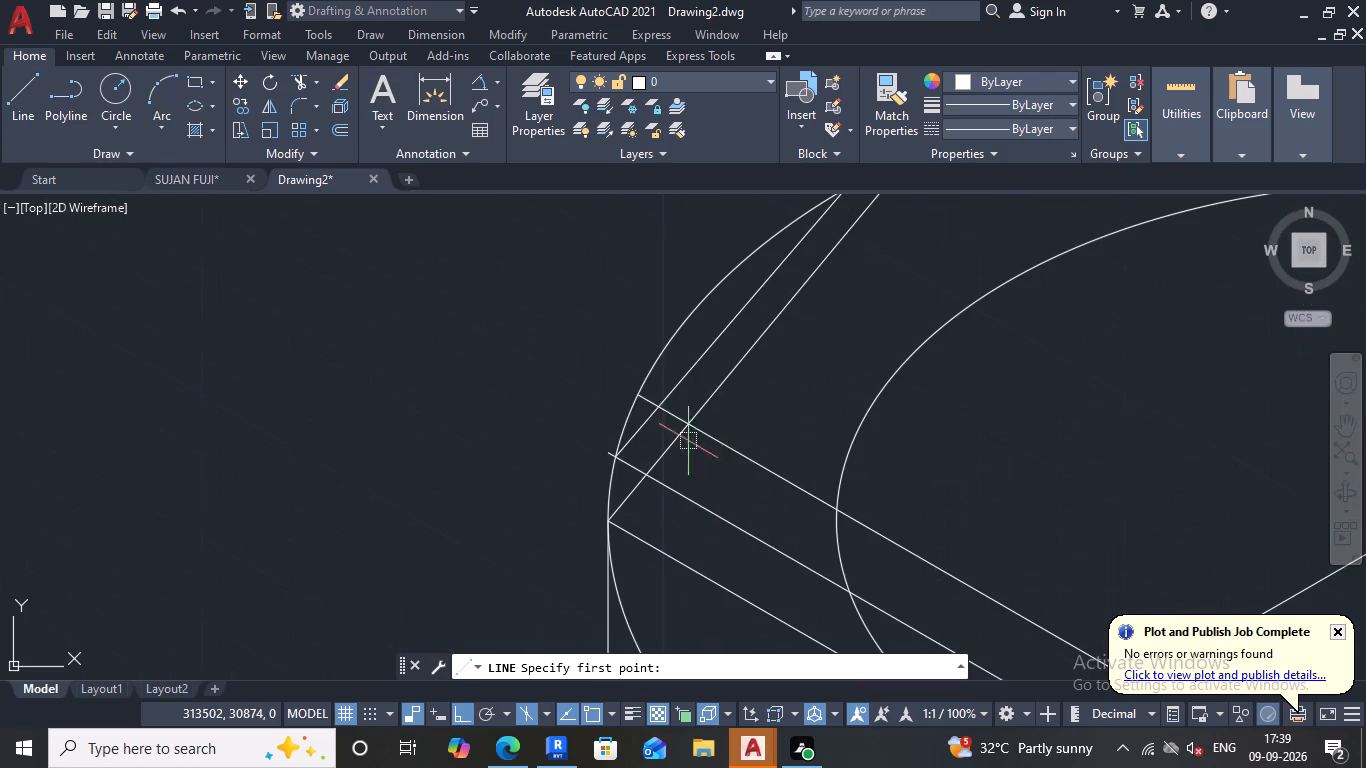
pyautogui.click(642, 398)
pyautogui.scroll(-4, 695, 359)
pyautogui.moveTo(689, 363); pyautogui.dragTo(479, 712, button='middle')
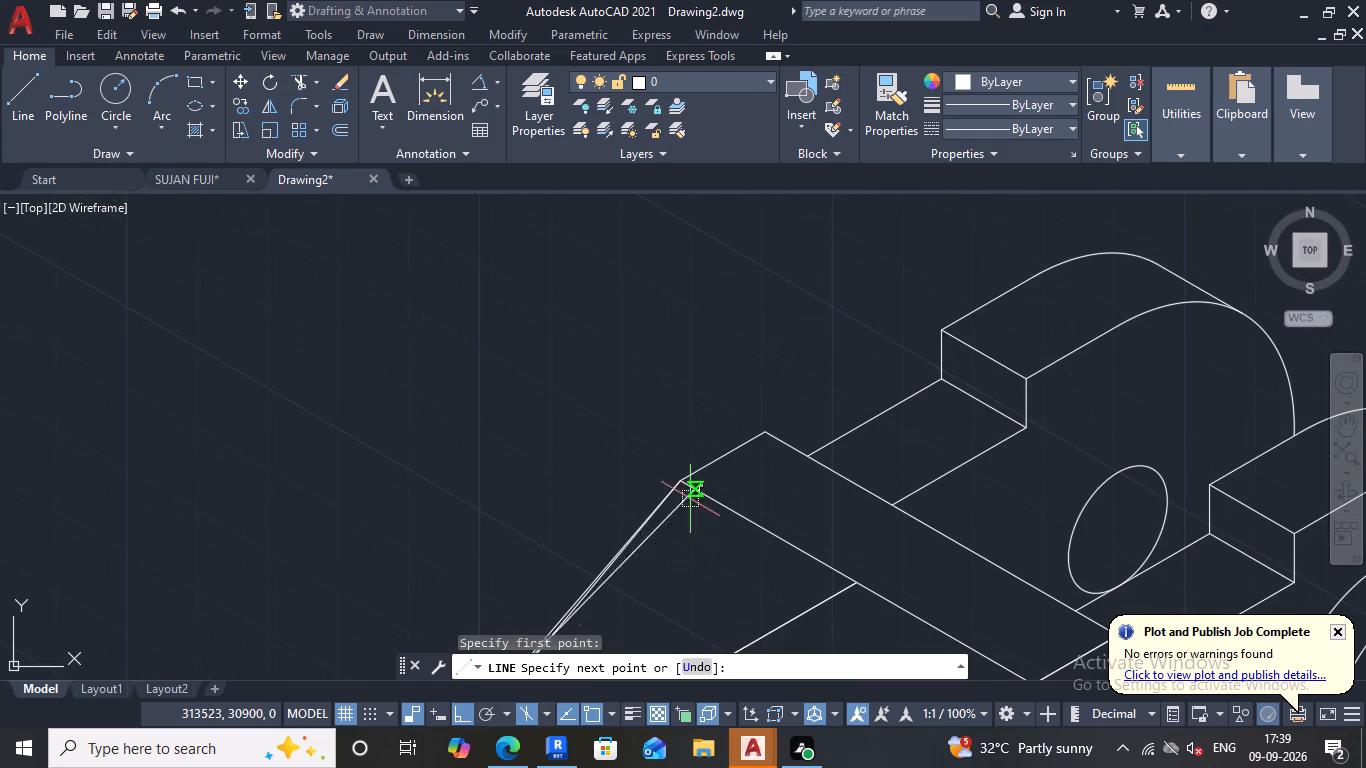
pyautogui.scroll(3, 685, 471)
pyautogui.click(655, 514)
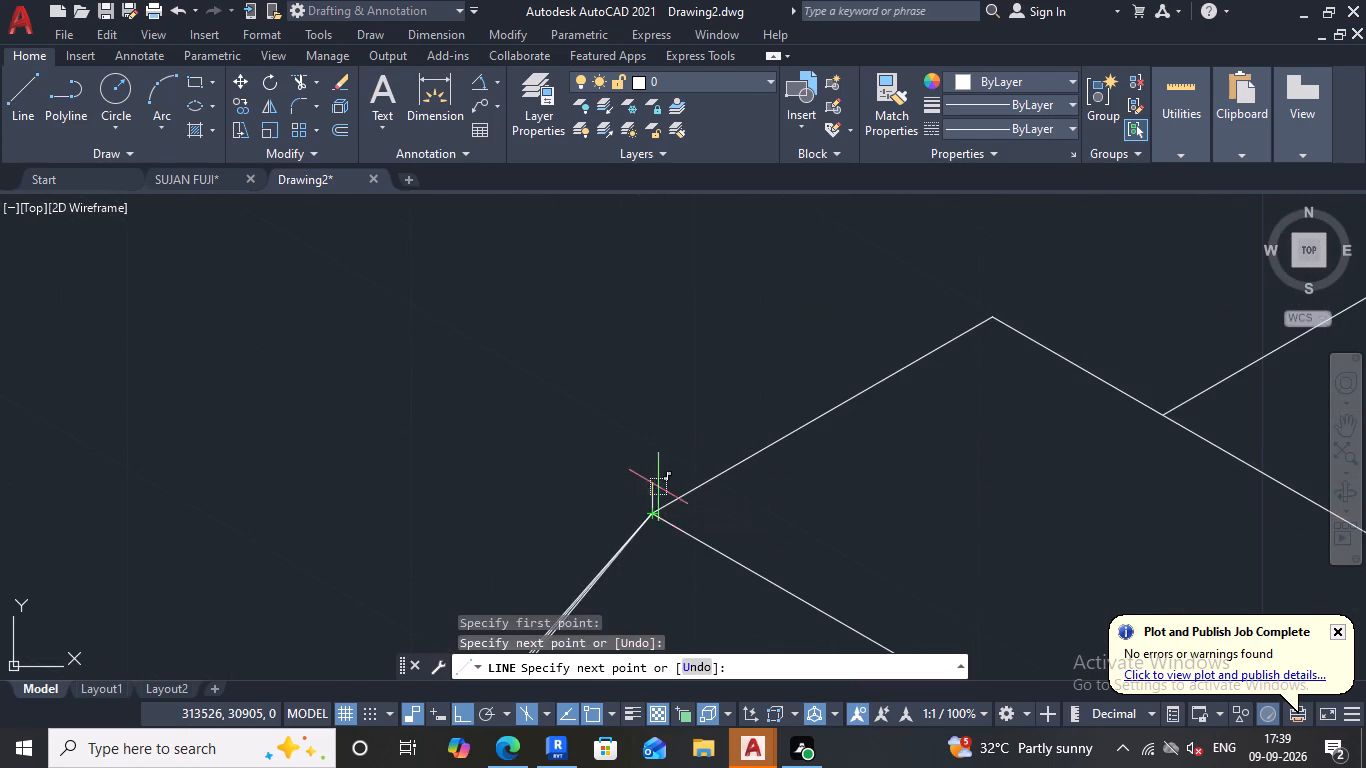
pyautogui.scroll(-4, 675, 458)
pyautogui.scroll(4, 684, 508)
pyautogui.scroll(-3, 713, 444)
pyautogui.moveTo(716, 440); pyautogui.dragTo(722, 428, button='middle')
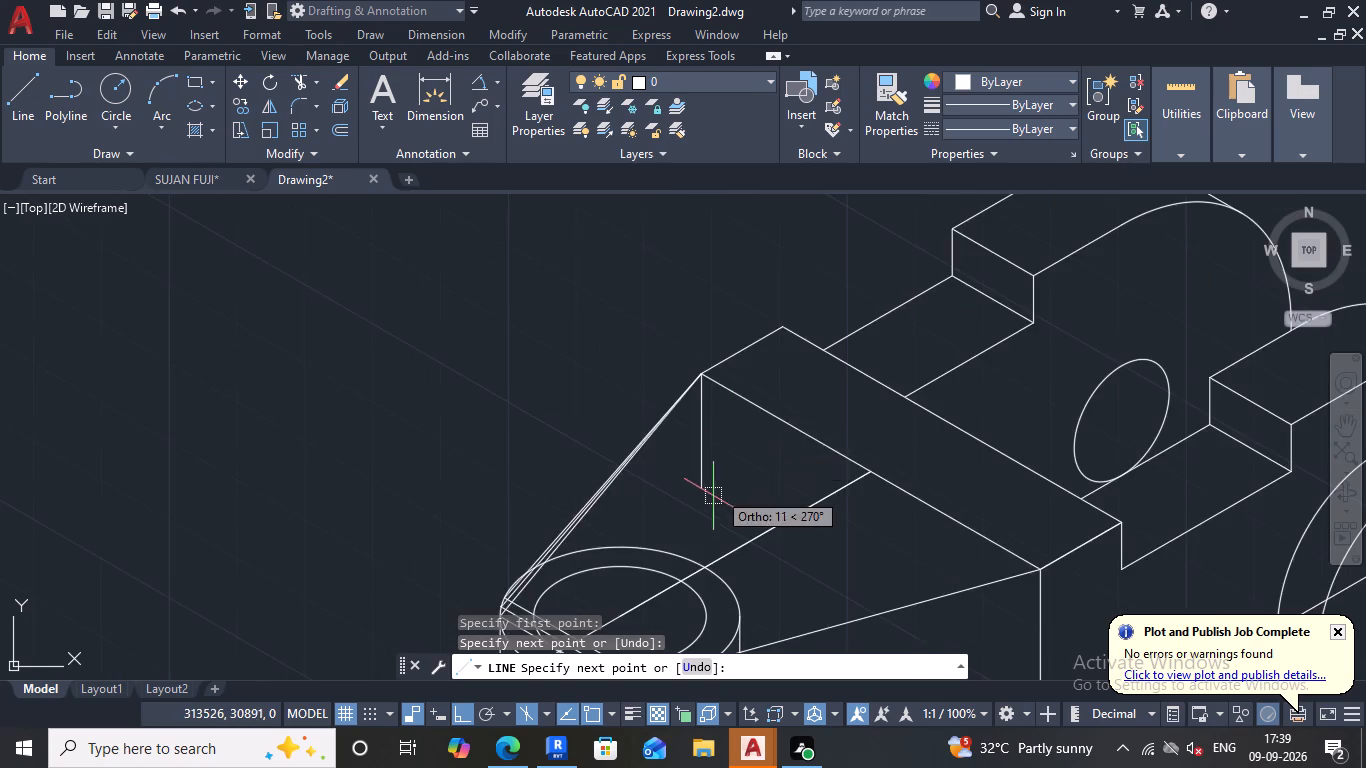
pyautogui.scroll(4, 711, 498)
pyautogui.scroll(-5, 713, 455)
pyautogui.scroll(4, 671, 494)
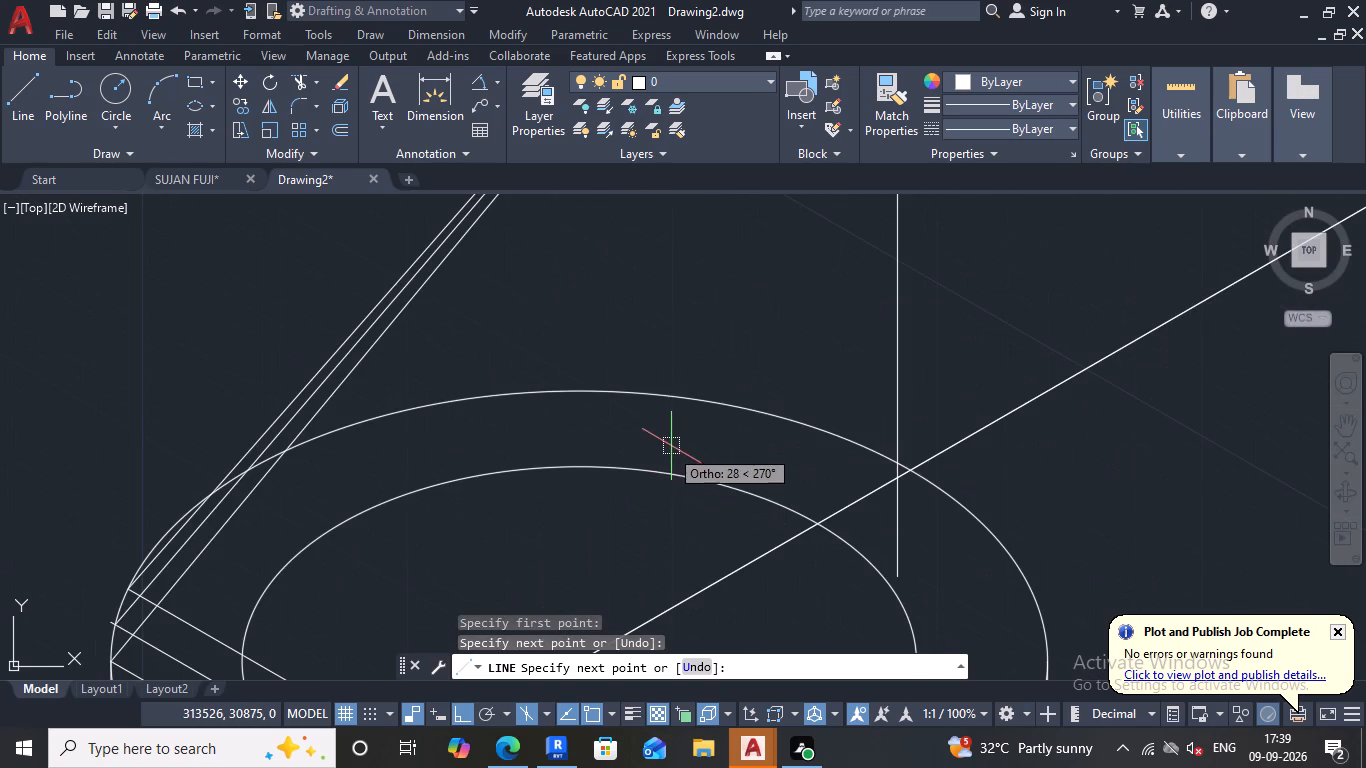
pyautogui.press('Escape')
# Erase the two older slanted lines to the strip's far corner, the original 330° line and its first copy.
pyautogui.scroll(-4, 655, 395)
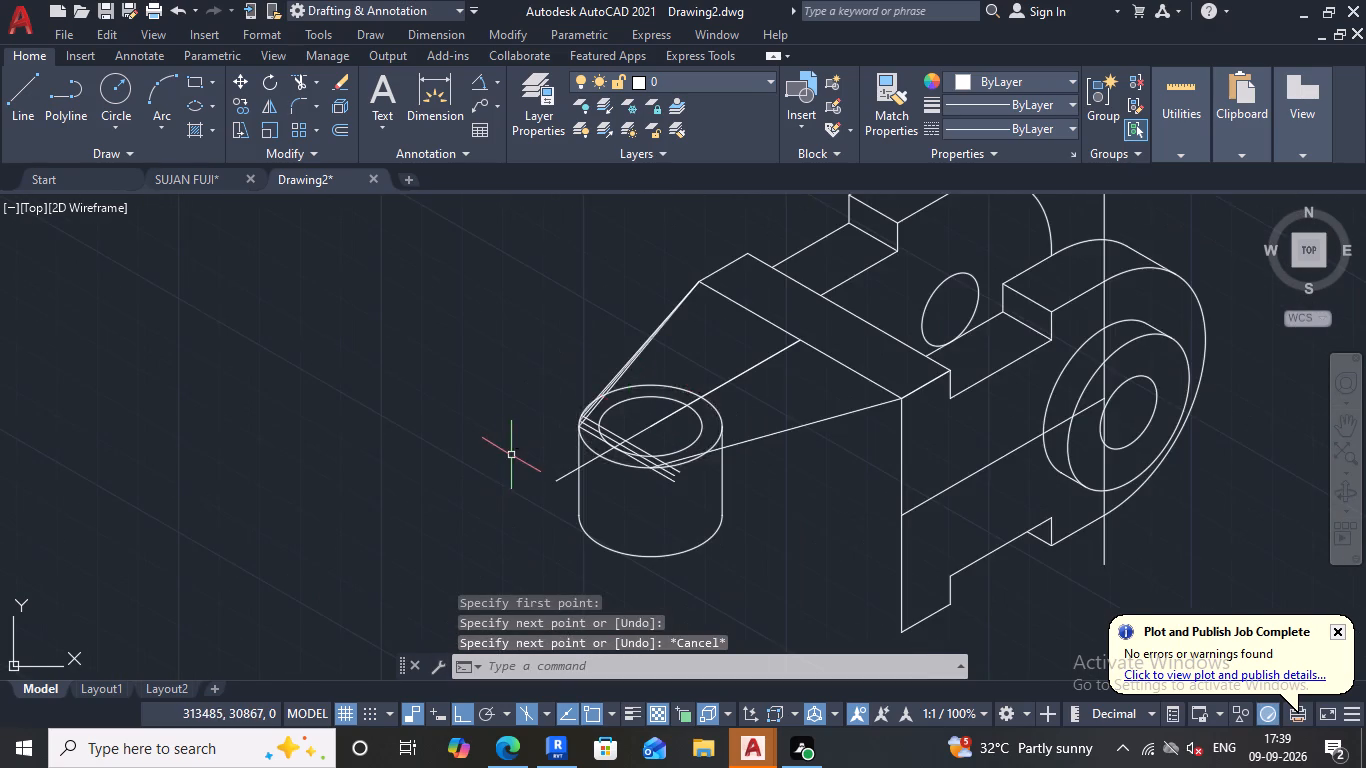
pyautogui.scroll(3, 568, 449)
pyautogui.scroll(2, 583, 369)
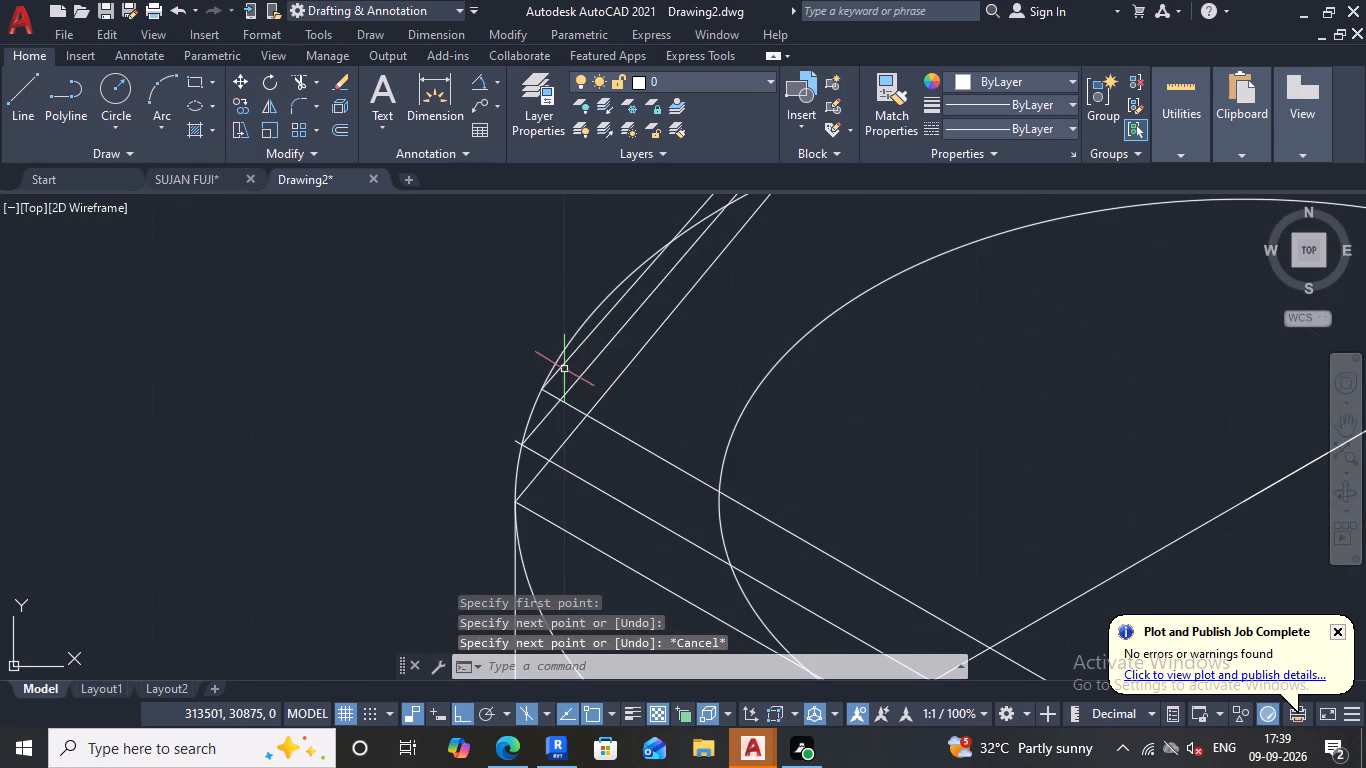
pyautogui.click(578, 379)
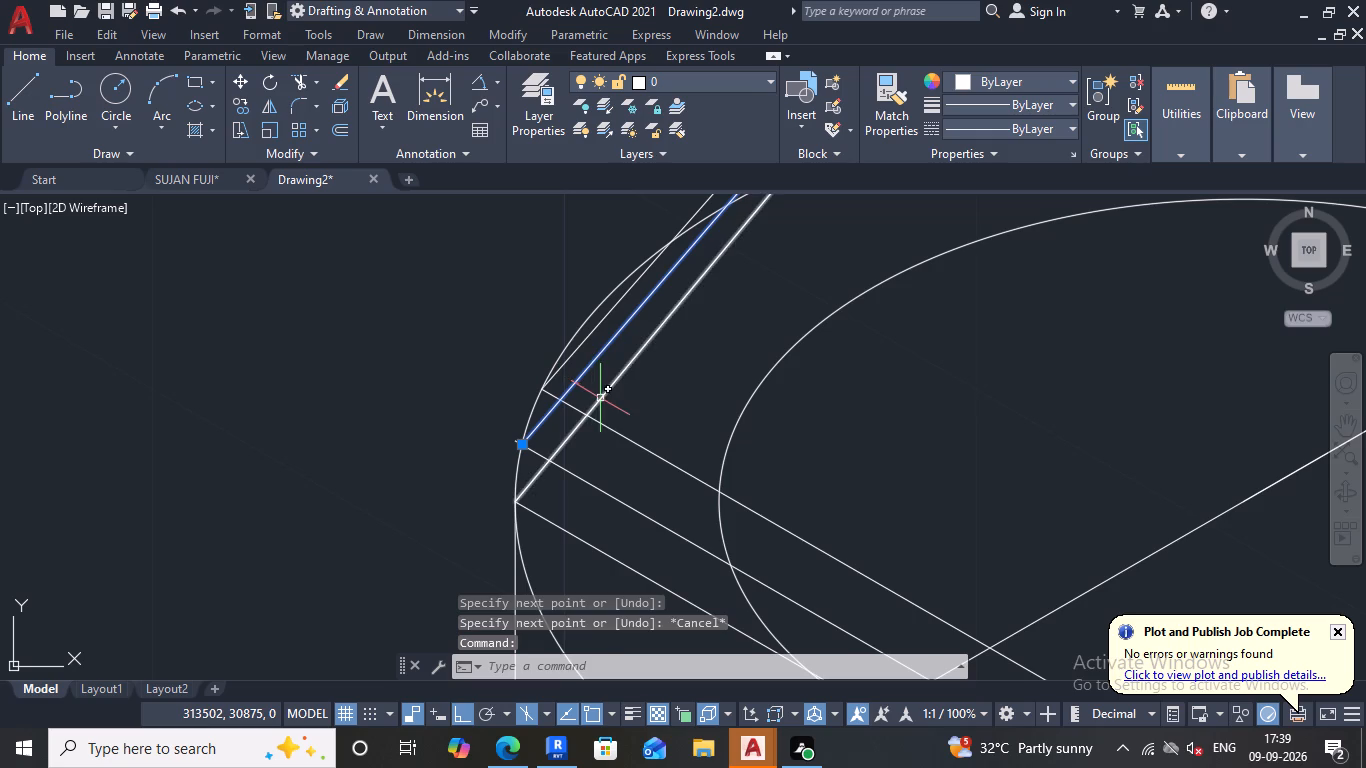
pyautogui.click(602, 398)
pyautogui.click(575, 429)
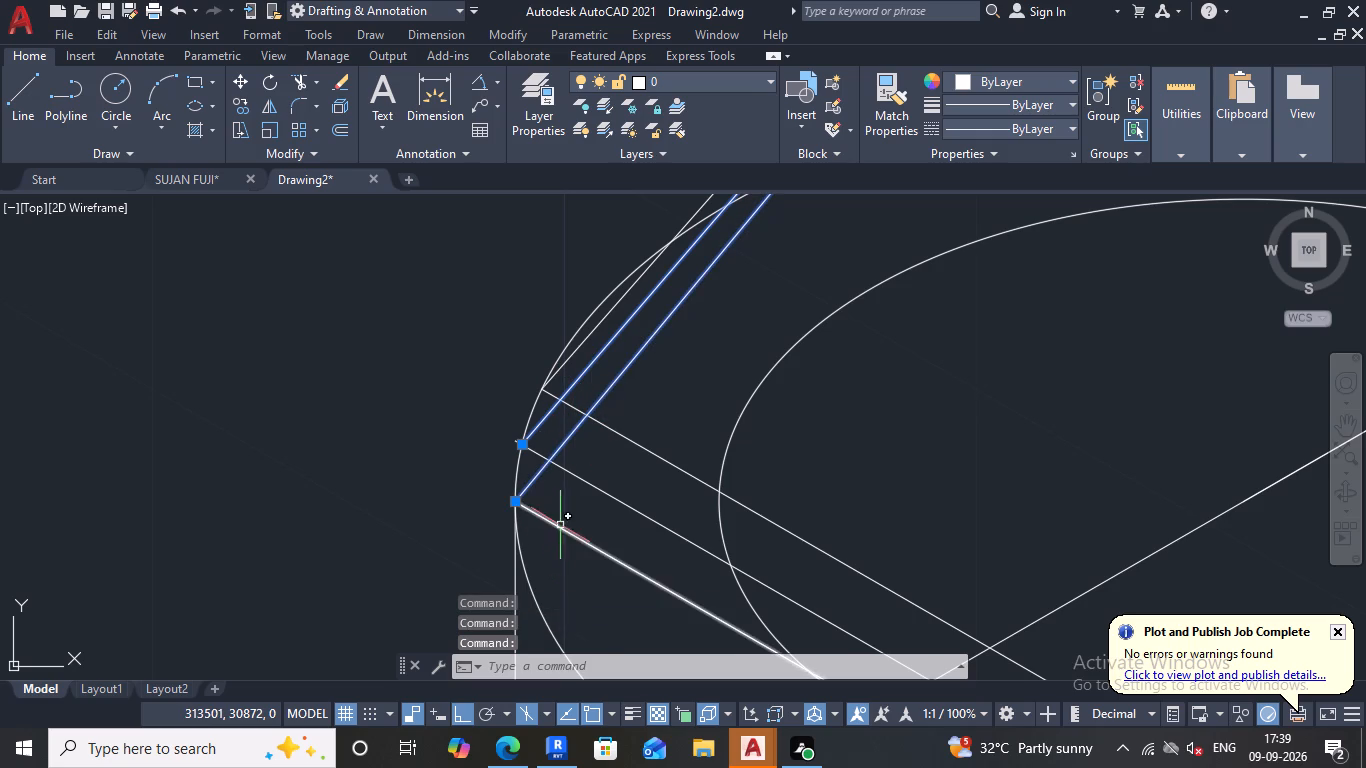
pyautogui.click(560, 524)
pyautogui.press('Delete')
pyautogui.scroll(-1, 587, 469)
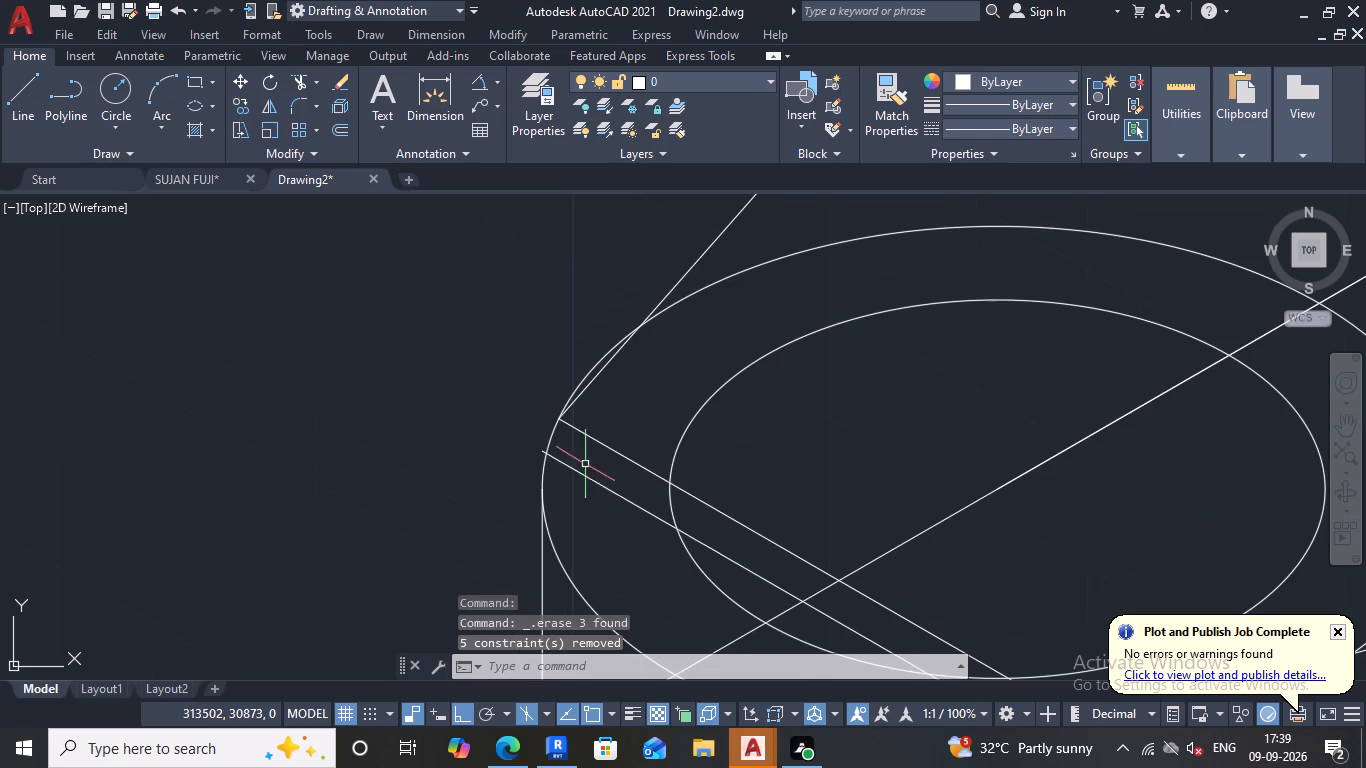
pyautogui.click(593, 483)
pyautogui.press('Delete')
pyautogui.scroll(-3, 605, 474)
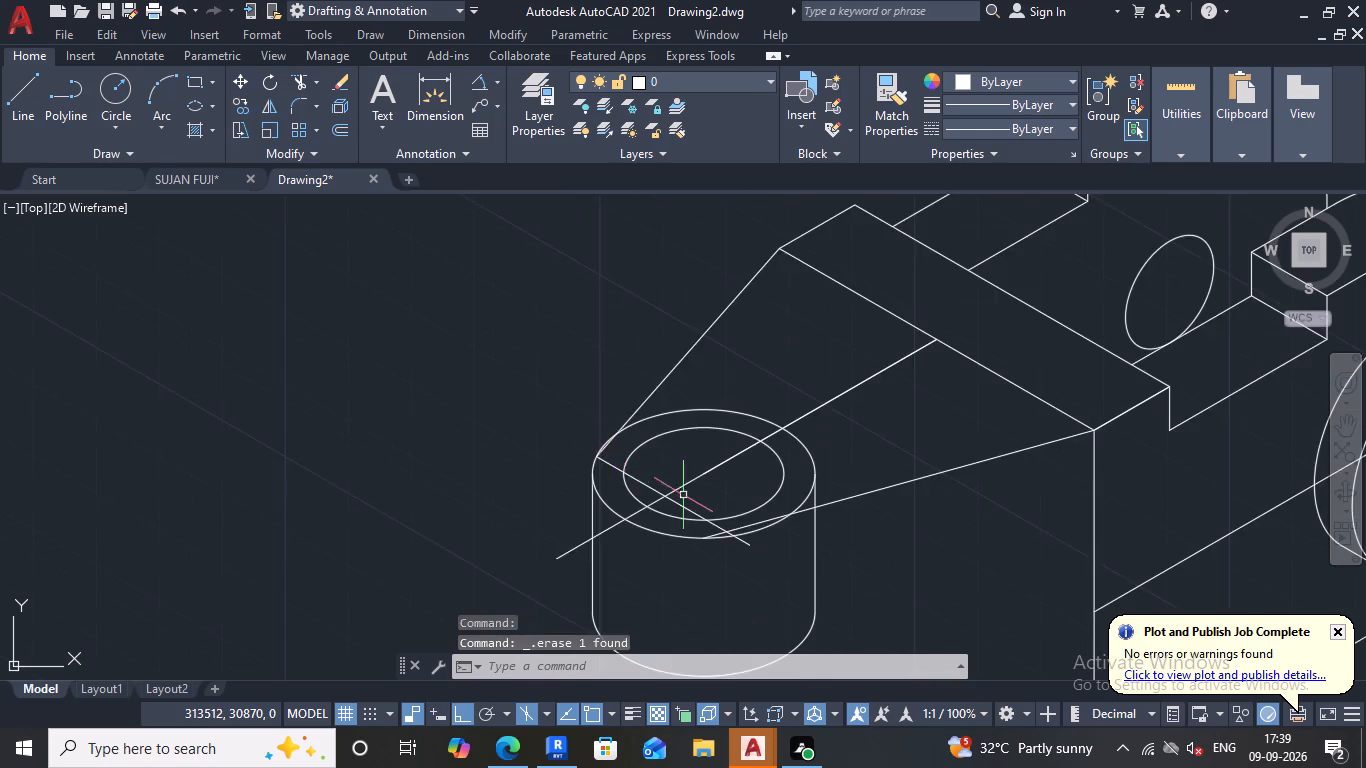
# Erase the slanted line running from the bottom of the cylinder's outer top ellipse to the strip's near corner.
pyautogui.scroll(3, 685, 496)
pyautogui.scroll(-1, 769, 536)
pyautogui.scroll(2, 804, 585)
pyautogui.scroll(-3, 831, 543)
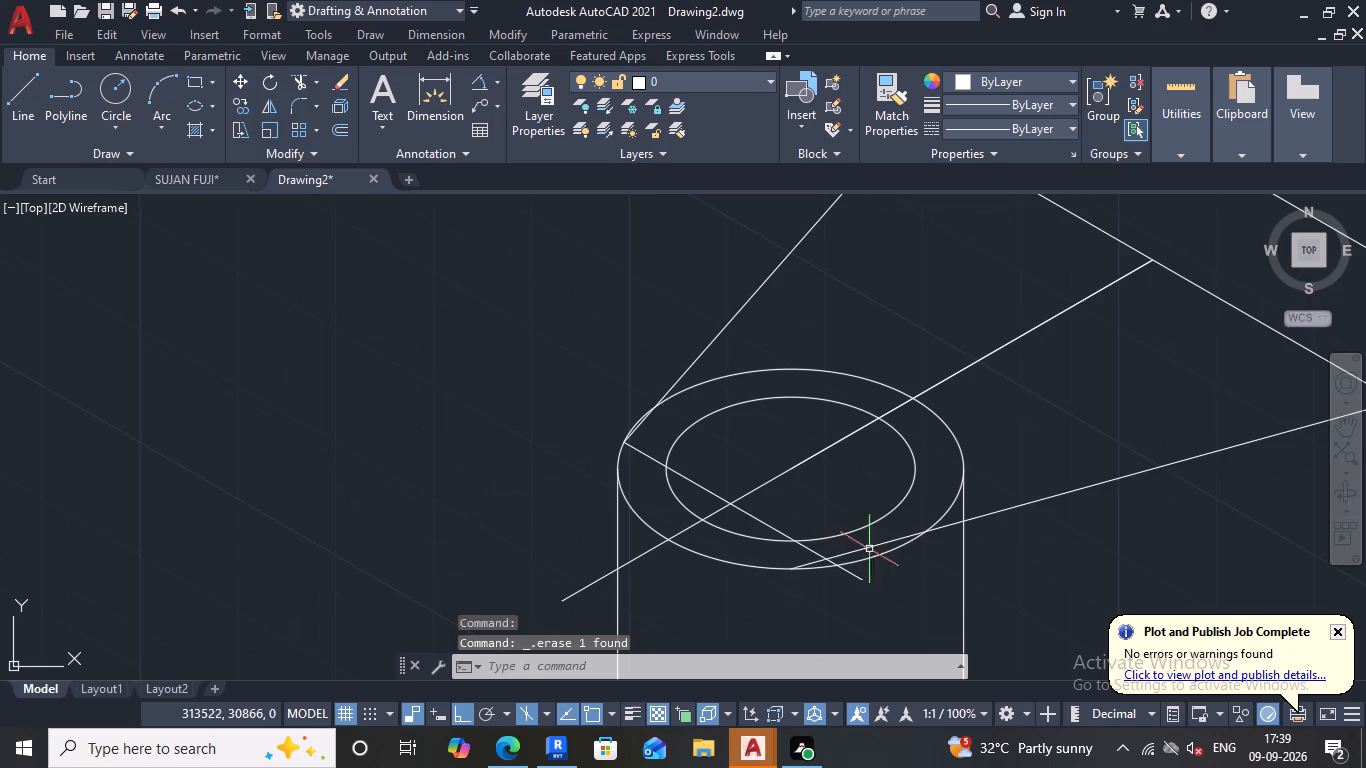
pyautogui.click(1027, 504)
pyautogui.press('Delete')
# Draw a line from where the 330° line crosses the outer top ellipse's front to the strip's near corner.
pyautogui.click(26, 96)
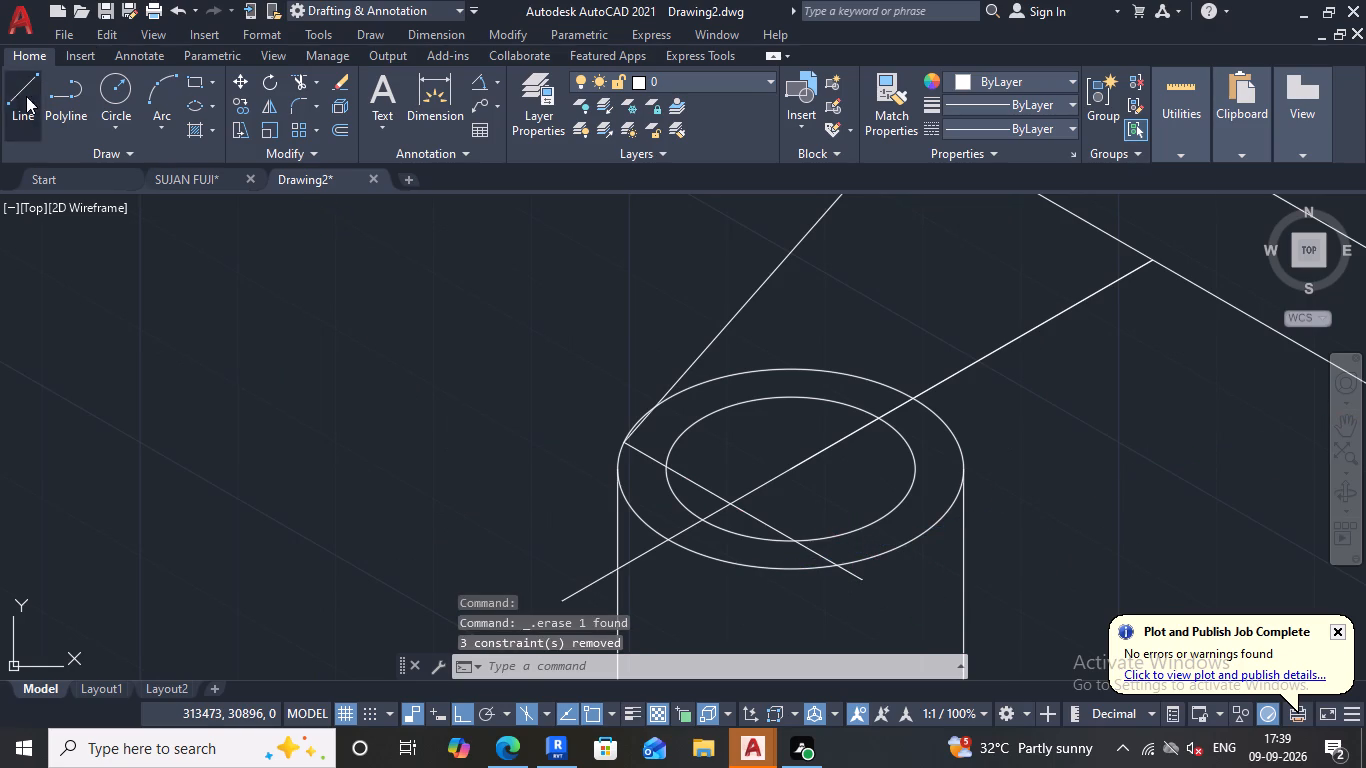
pyautogui.scroll(2, 850, 588)
pyautogui.click(811, 533)
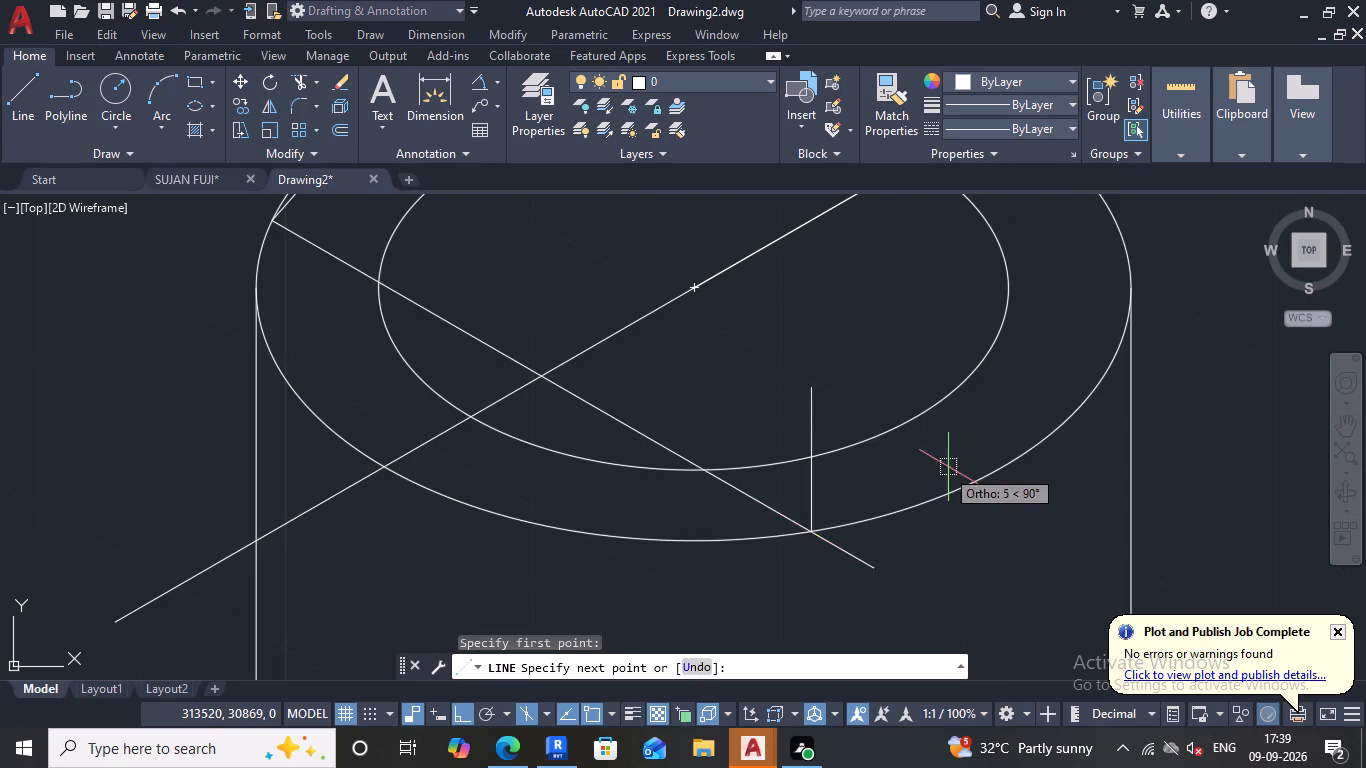
pyautogui.scroll(-3, 951, 464)
pyautogui.moveTo(1150, 435); pyautogui.dragTo(615, 596, button='middle')
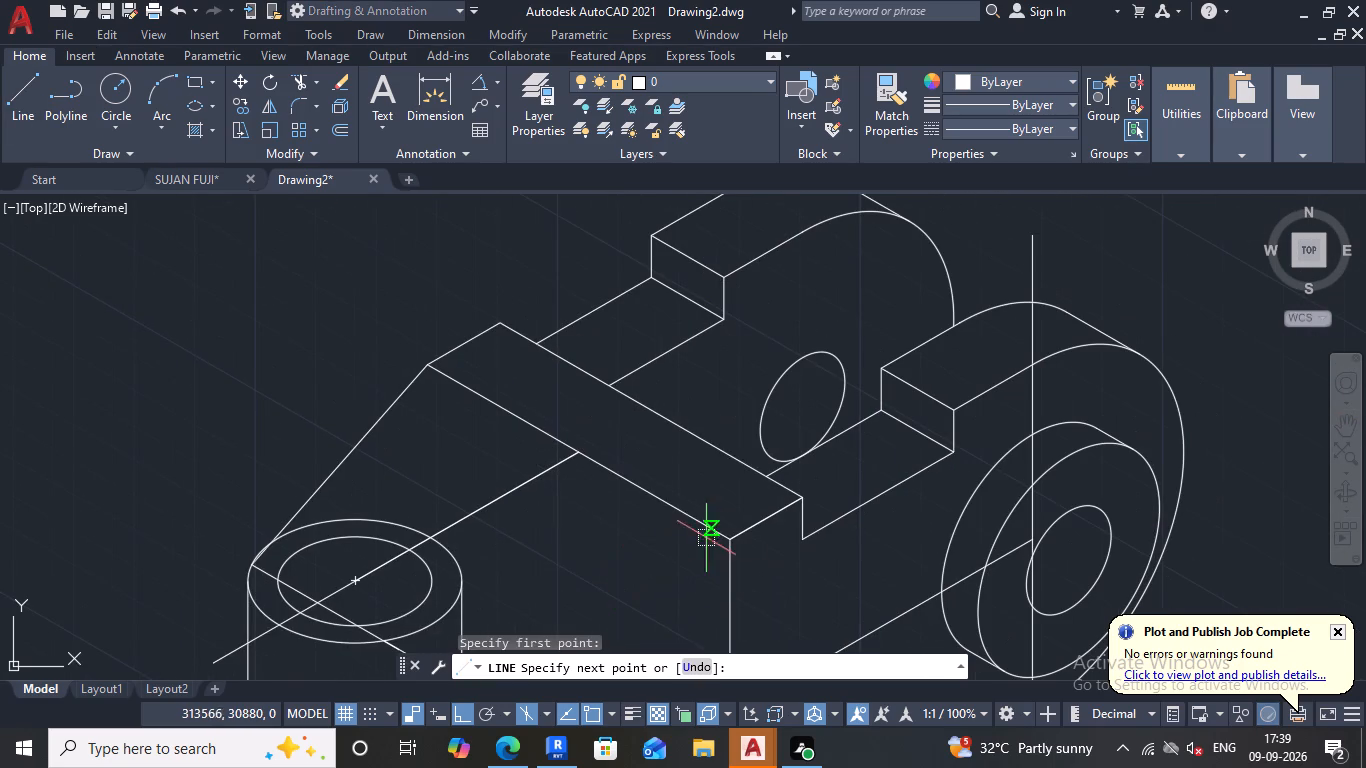
pyautogui.click(731, 541)
pyautogui.scroll(-2, 718, 557)
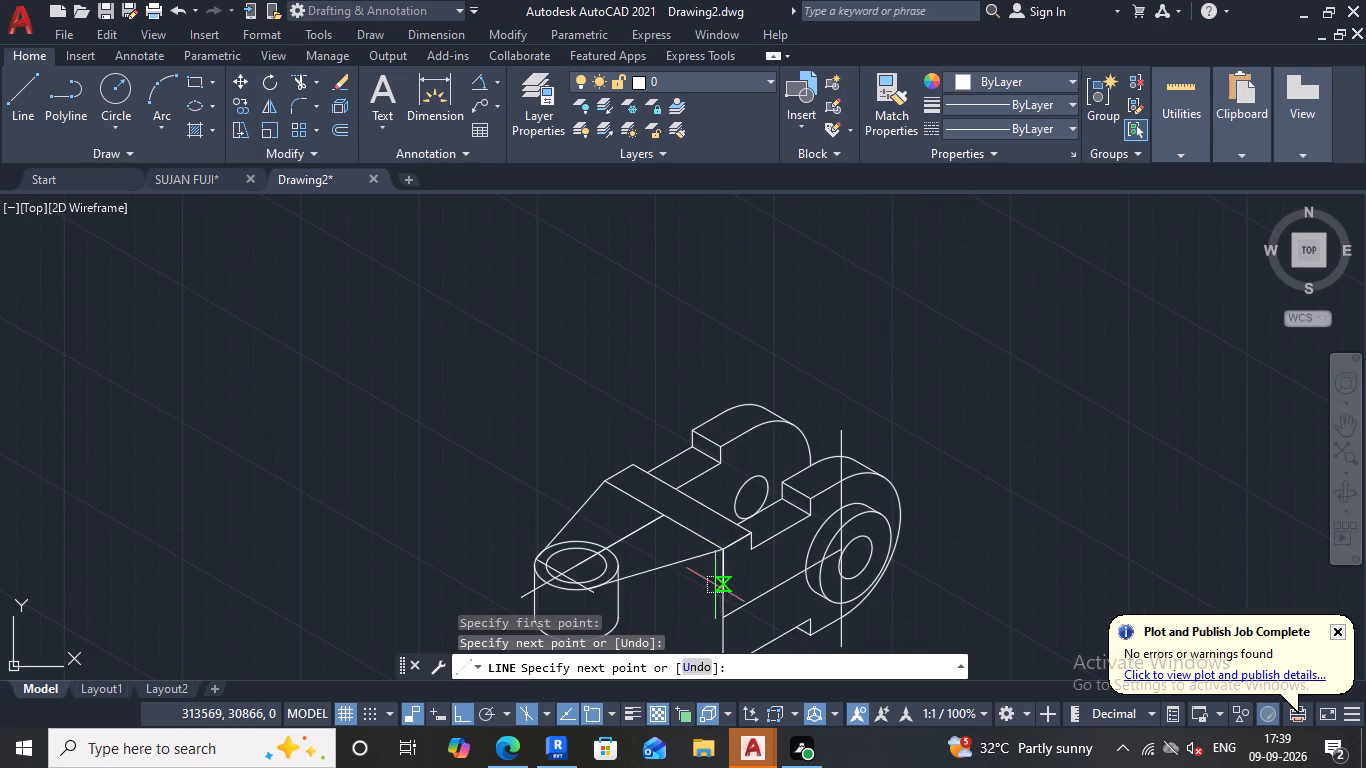
pyautogui.scroll(1, 715, 585)
pyautogui.press('Escape')
# Measure the angle between the two slanted lines joining the strip to the cylinder.
pyautogui.click(475, 80)
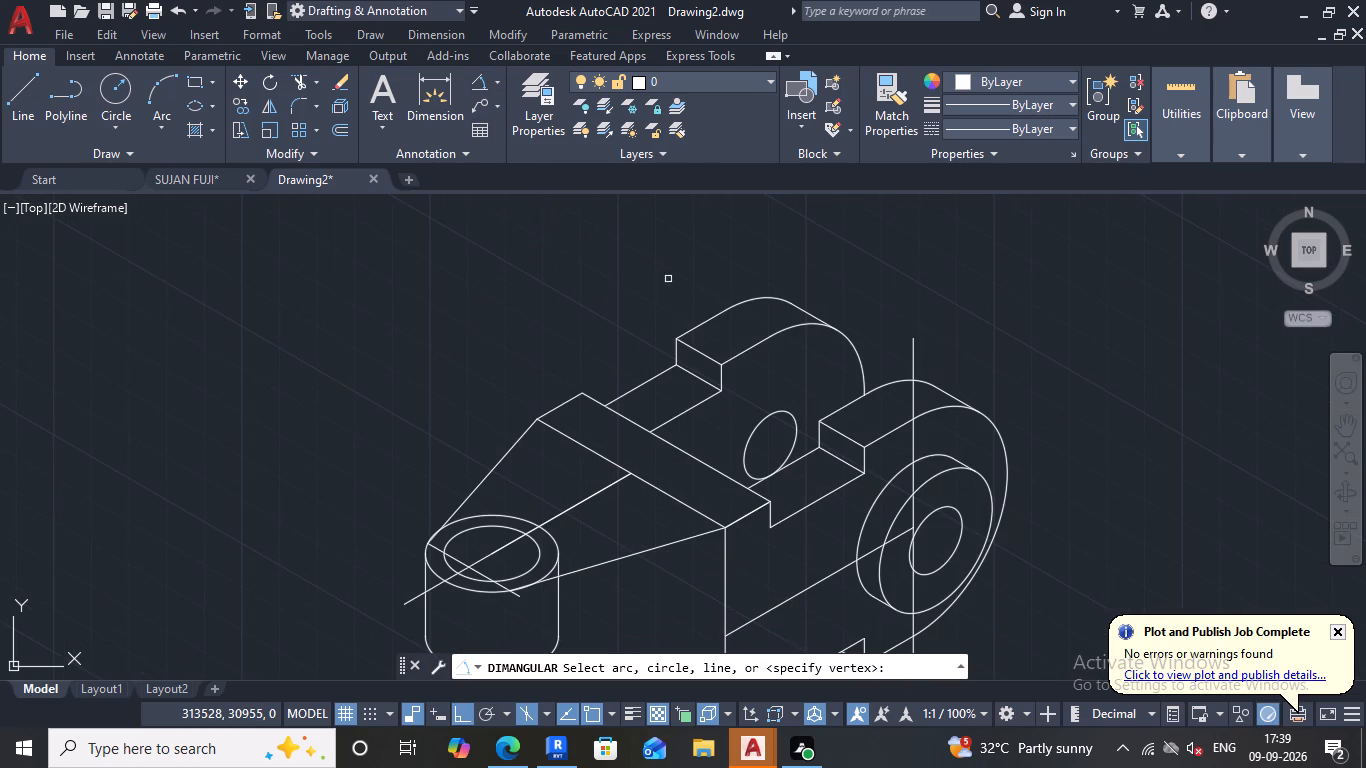
pyautogui.click(644, 553)
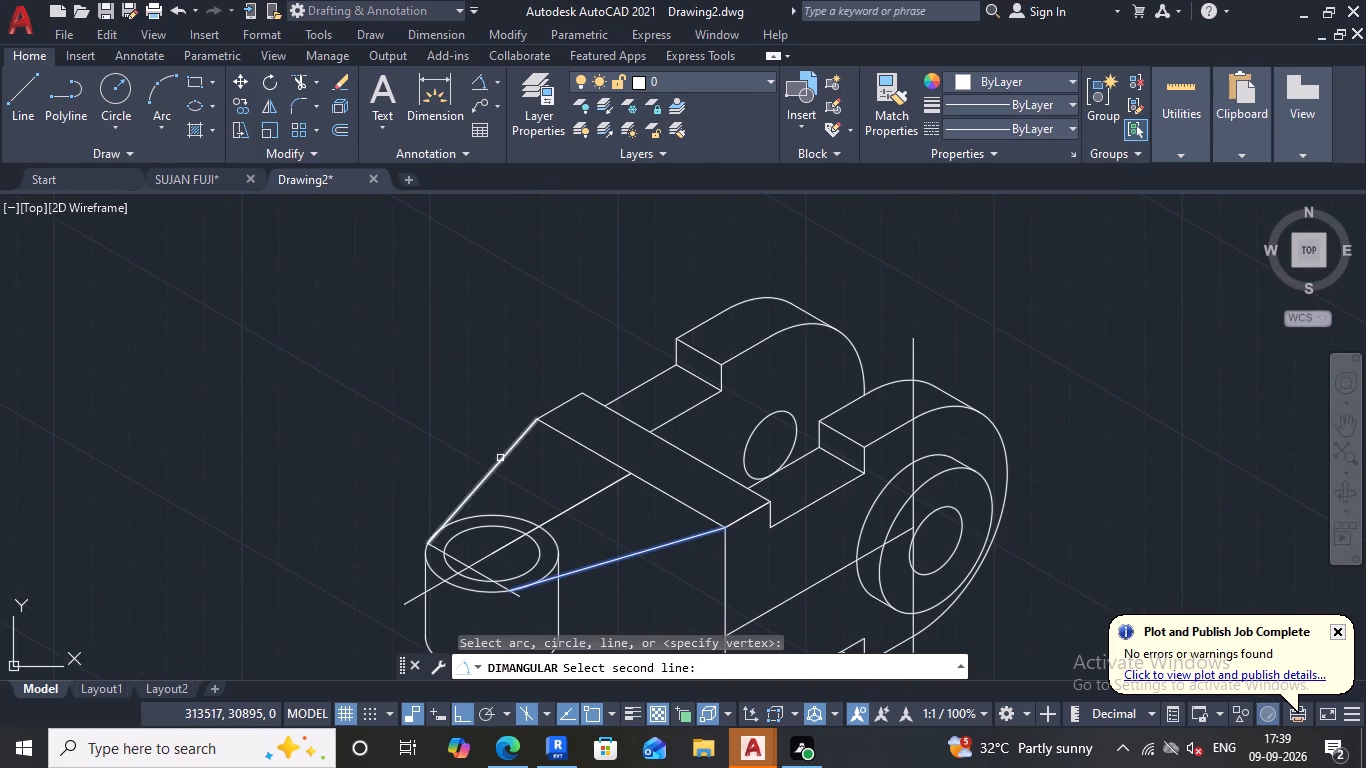
pyautogui.click(500, 458)
pyautogui.scroll(3, 577, 498)
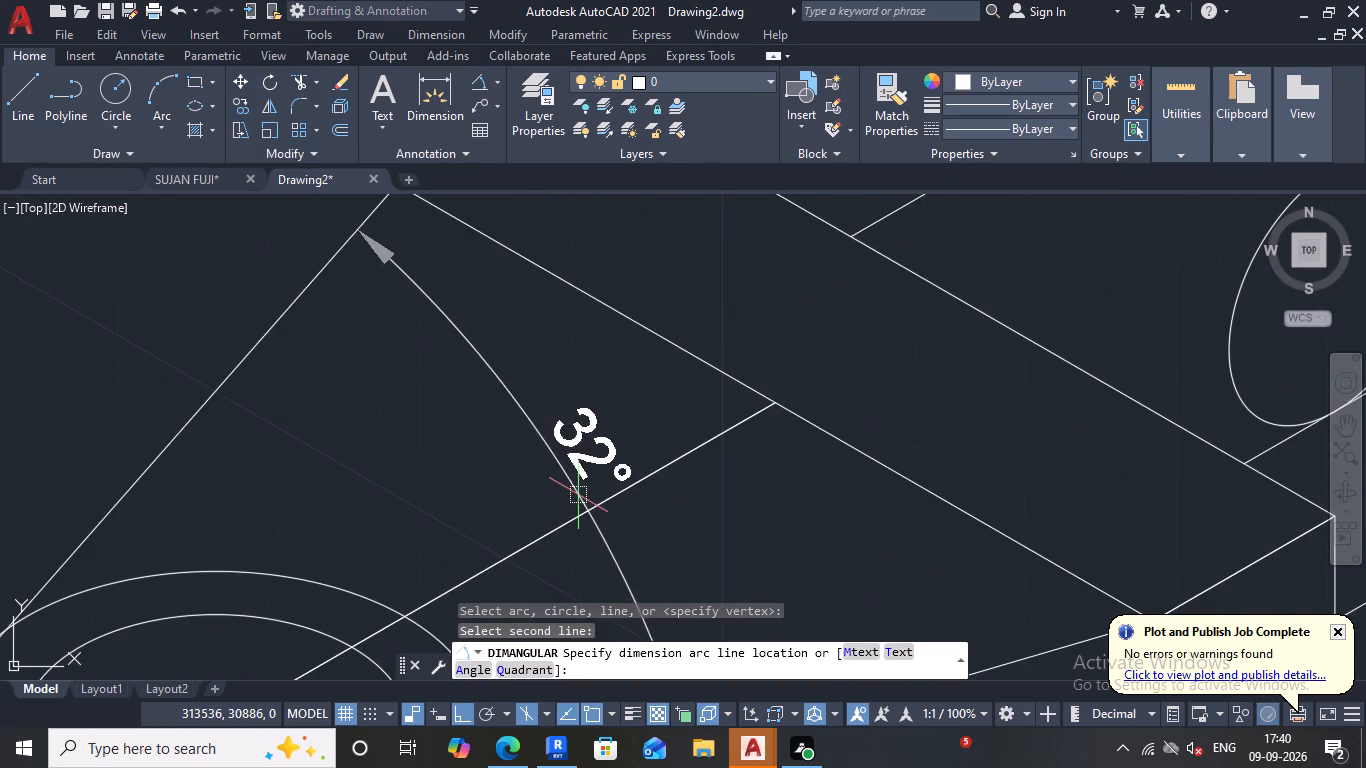
pyautogui.scroll(-1, 578, 495)
pyautogui.press('Escape')
pyautogui.scroll(-3, 573, 472)
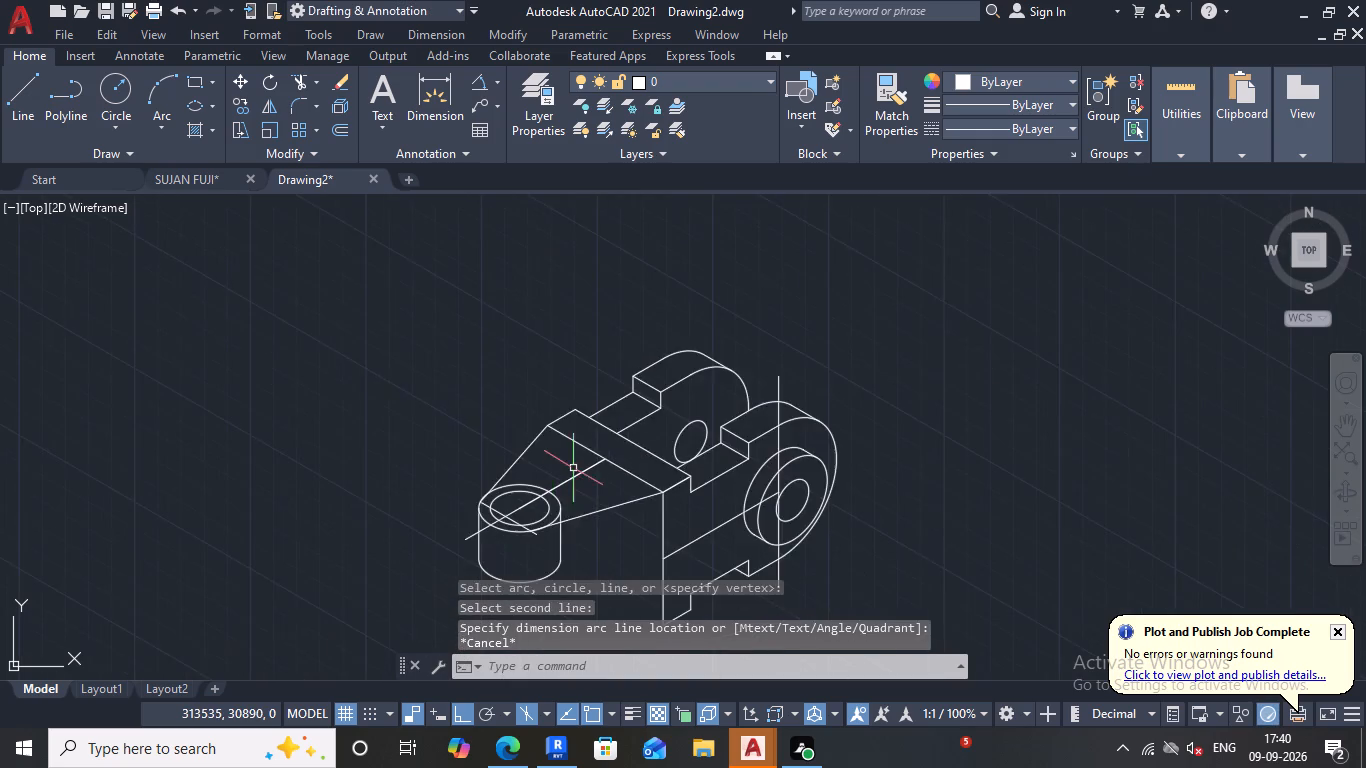
# Trim away the outer top ellipse's arc between the two slanted lines and the cylinder's vertical edge below the near one.
pyautogui.scroll(2, 548, 548)
pyautogui.scroll(-3, 558, 512)
pyautogui.scroll(4, 545, 529)
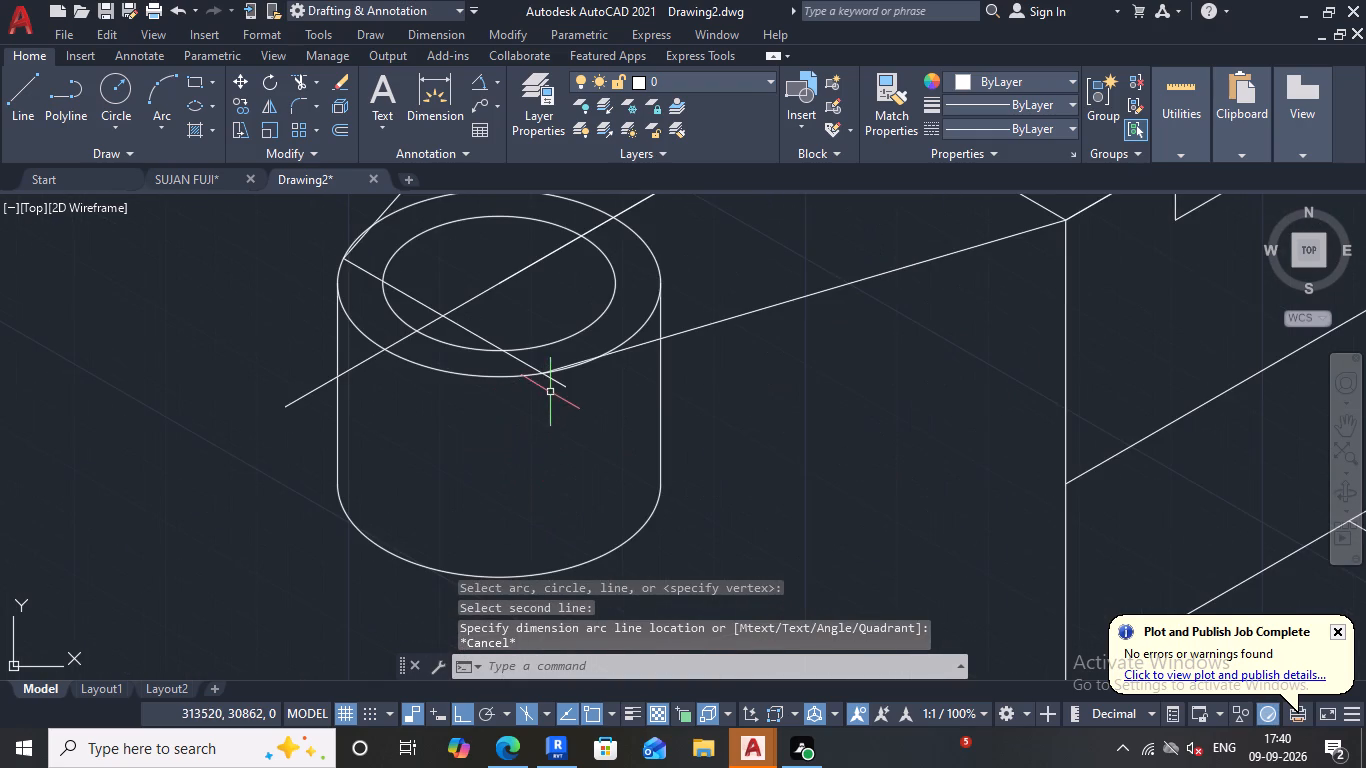
pyautogui.click(557, 383)
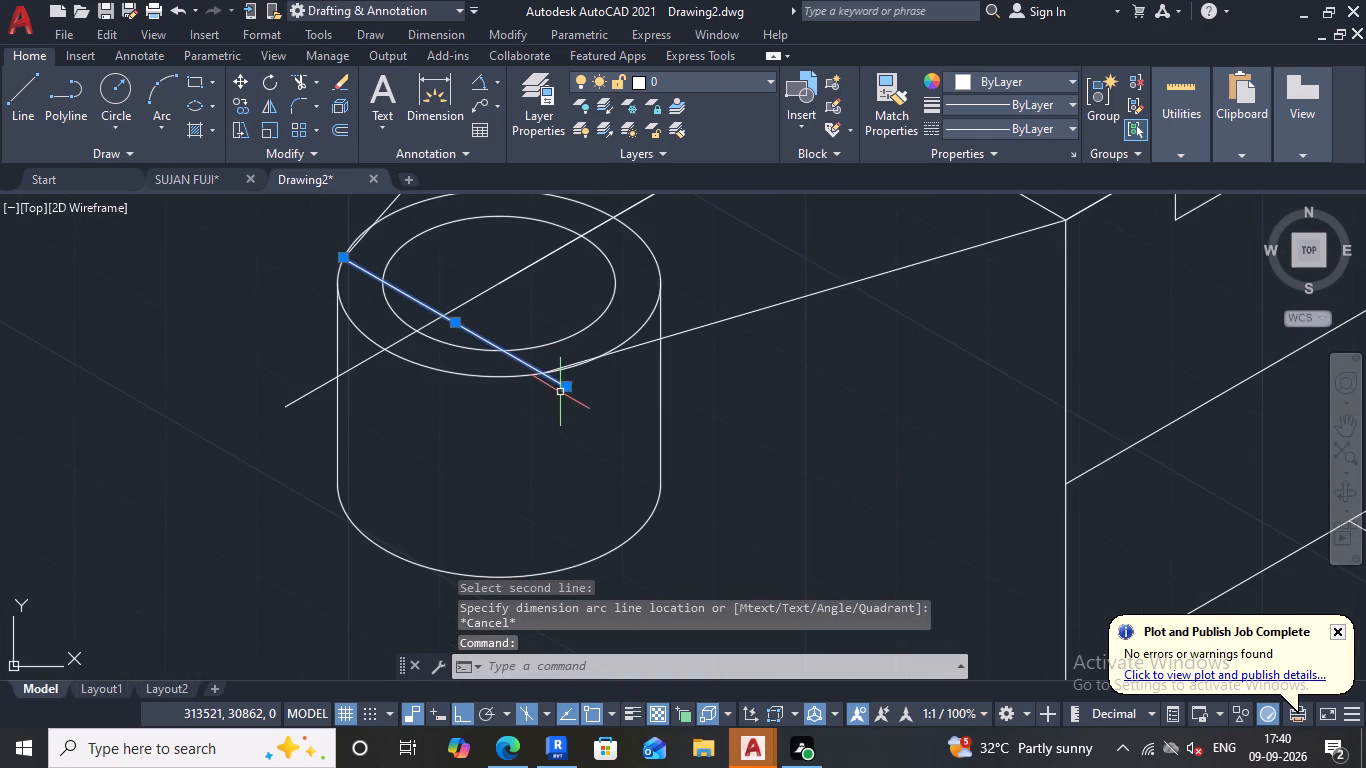
pyautogui.scroll(2, 343, 219)
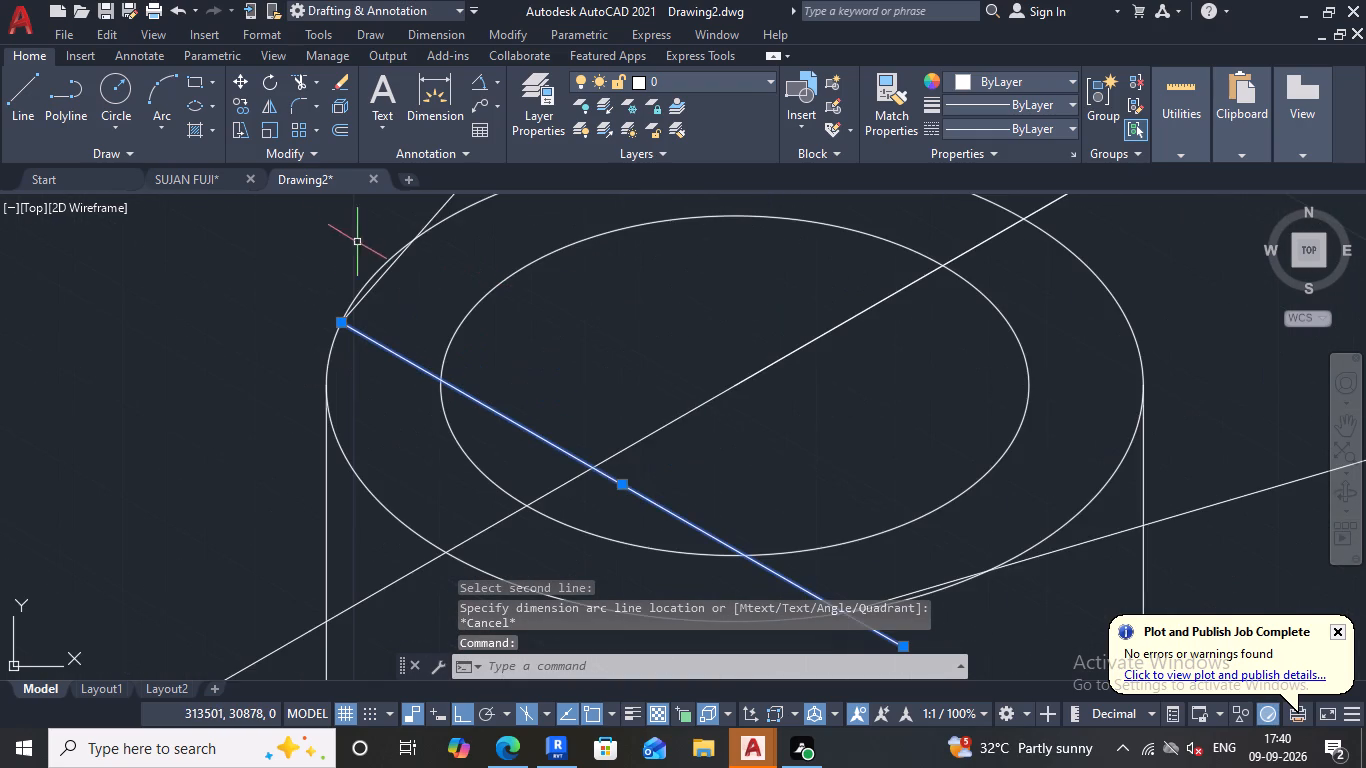
pyautogui.scroll(-2, 520, 277)
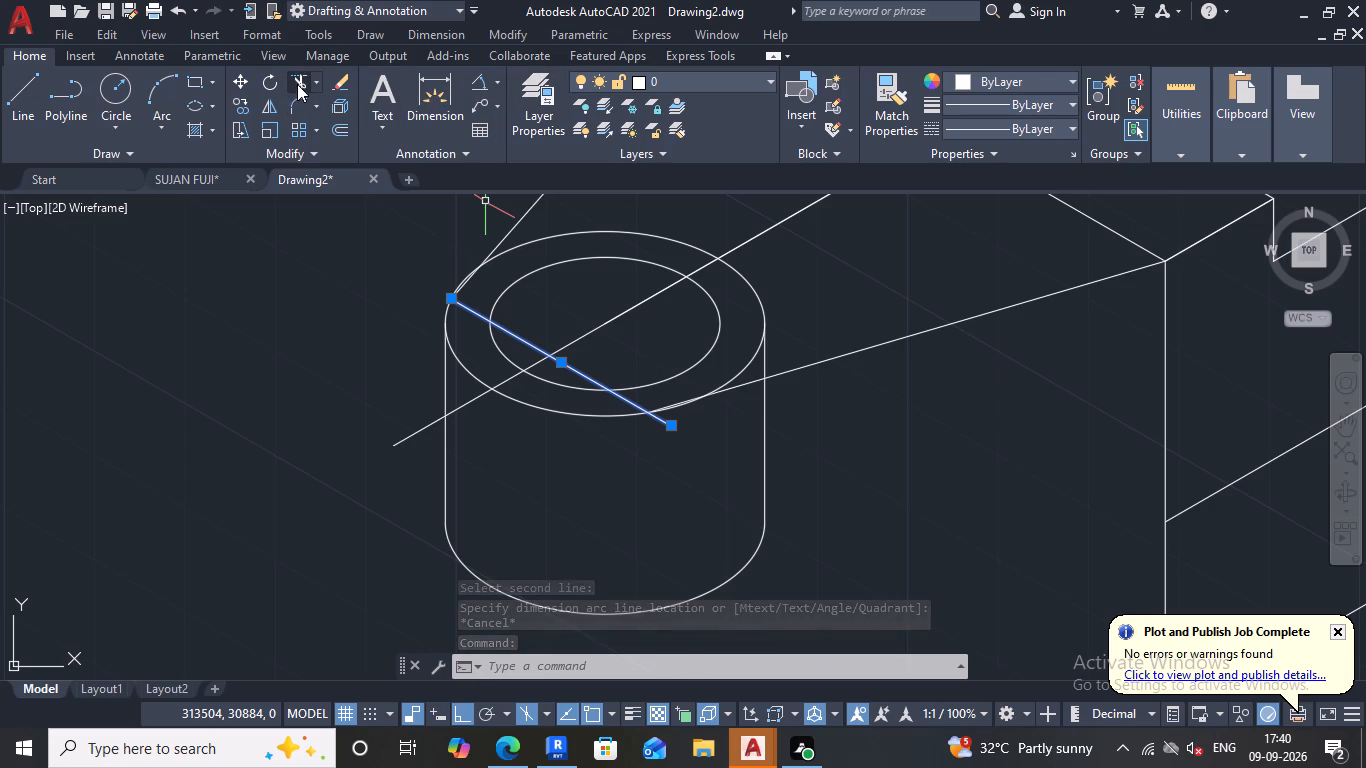
pyautogui.click(297, 83)
pyautogui.scroll(4, 452, 266)
pyautogui.click(490, 369)
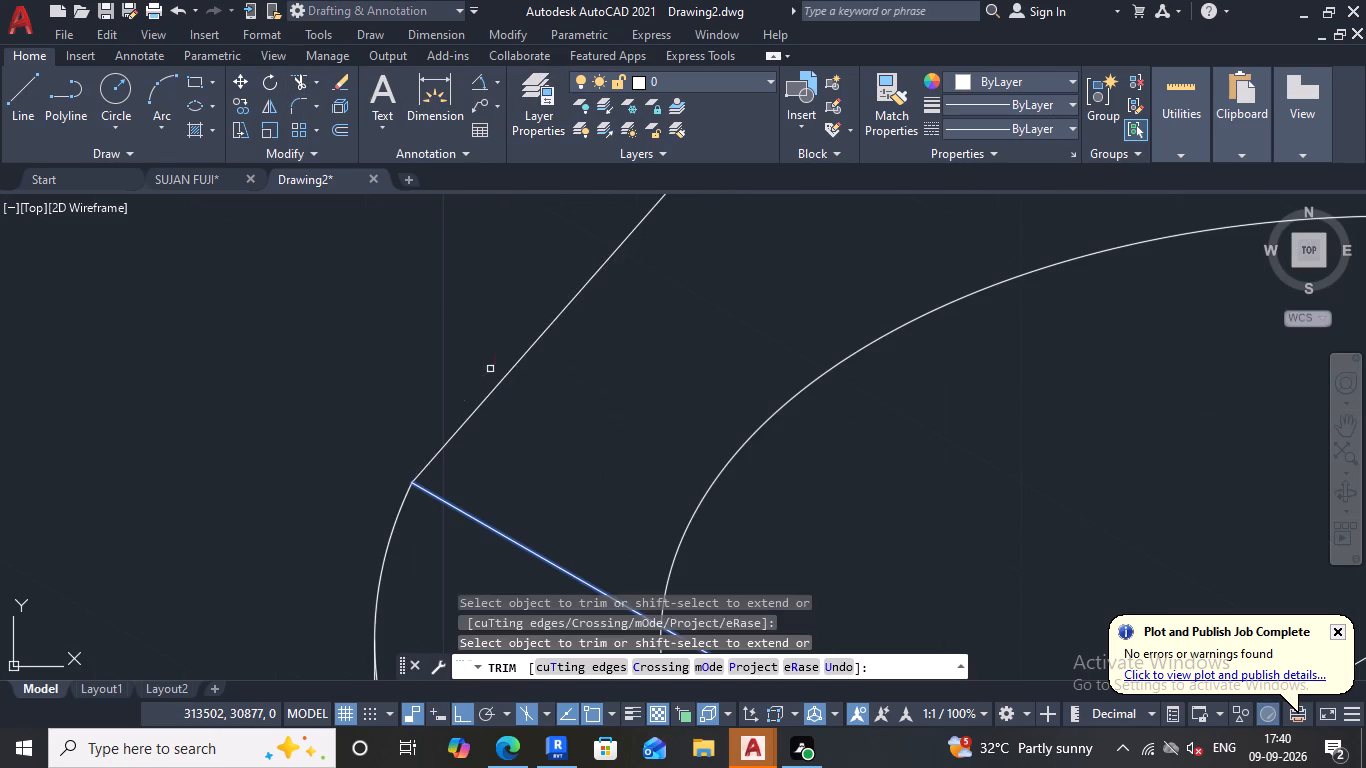
pyautogui.scroll(-3, 551, 300)
pyautogui.scroll(-2, 886, 481)
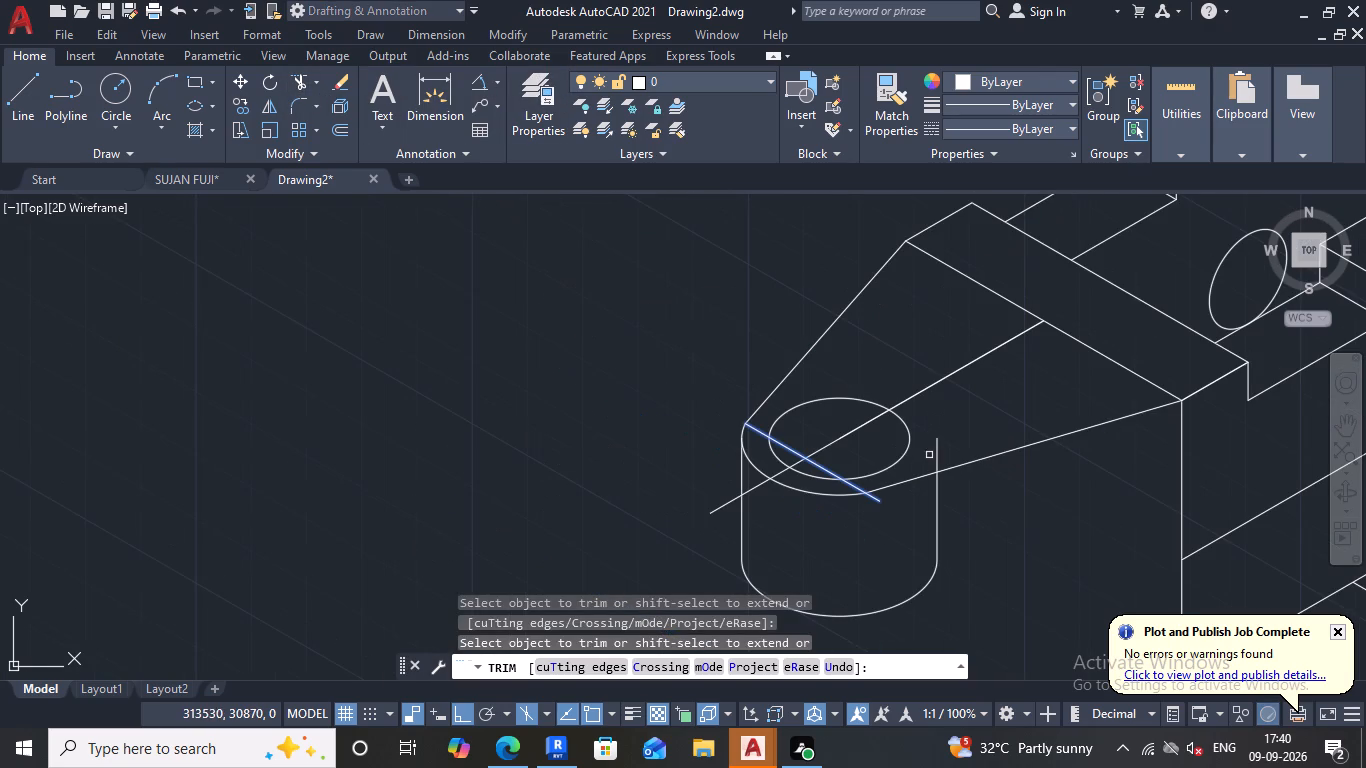
pyautogui.click(937, 455)
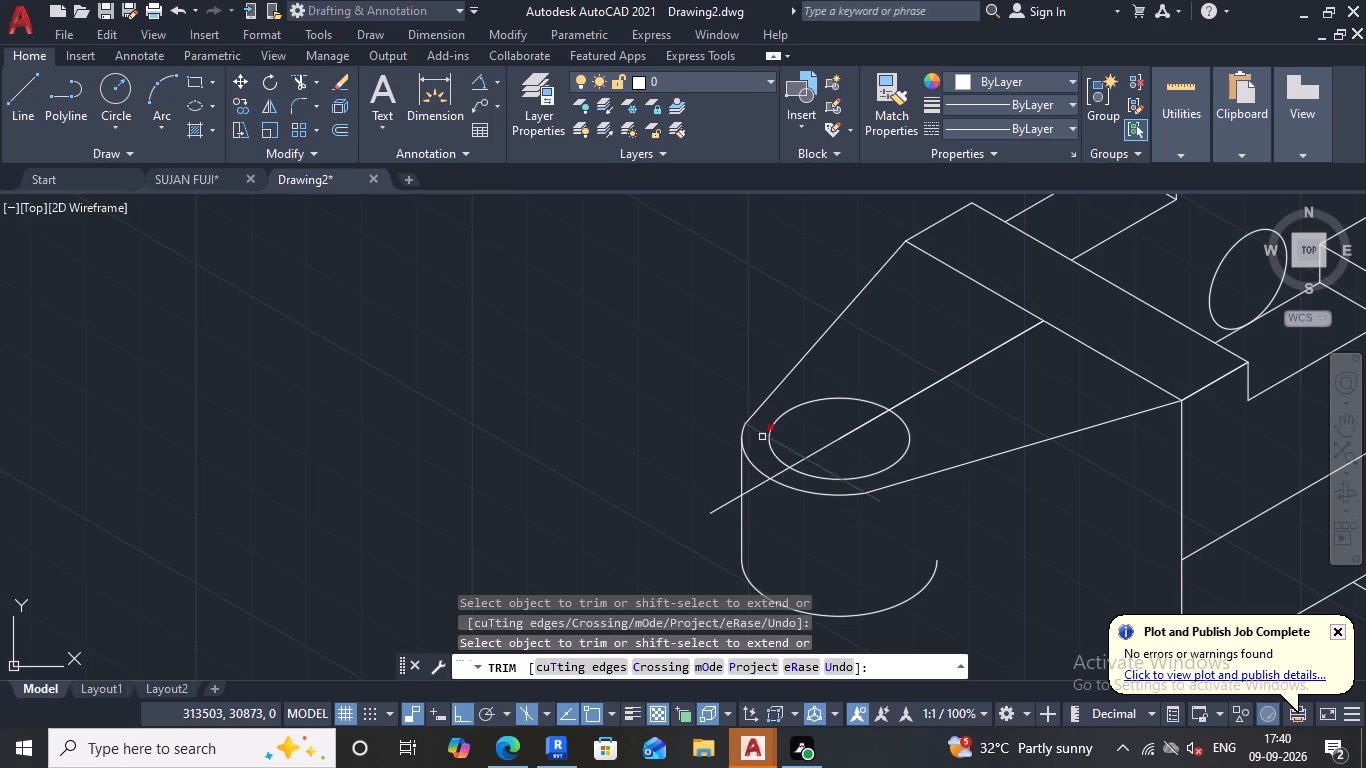
pyautogui.press('Escape')
# Draw a 12 mm vertical line downward from the near slanted line's end on the outer top ellipse.
pyautogui.scroll(2, 843, 451)
pyautogui.scroll(-3, 844, 451)
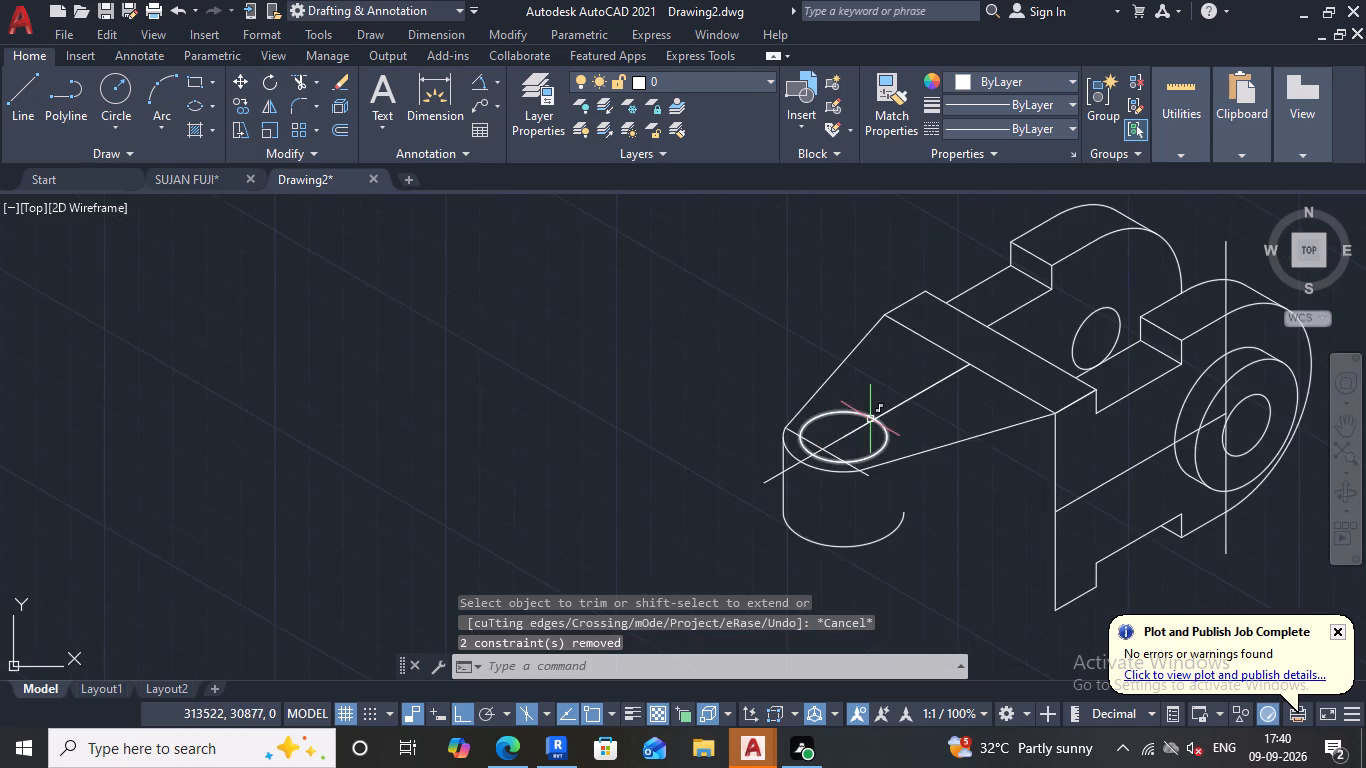
pyautogui.scroll(-2, 890, 528)
pyautogui.scroll(2, 888, 582)
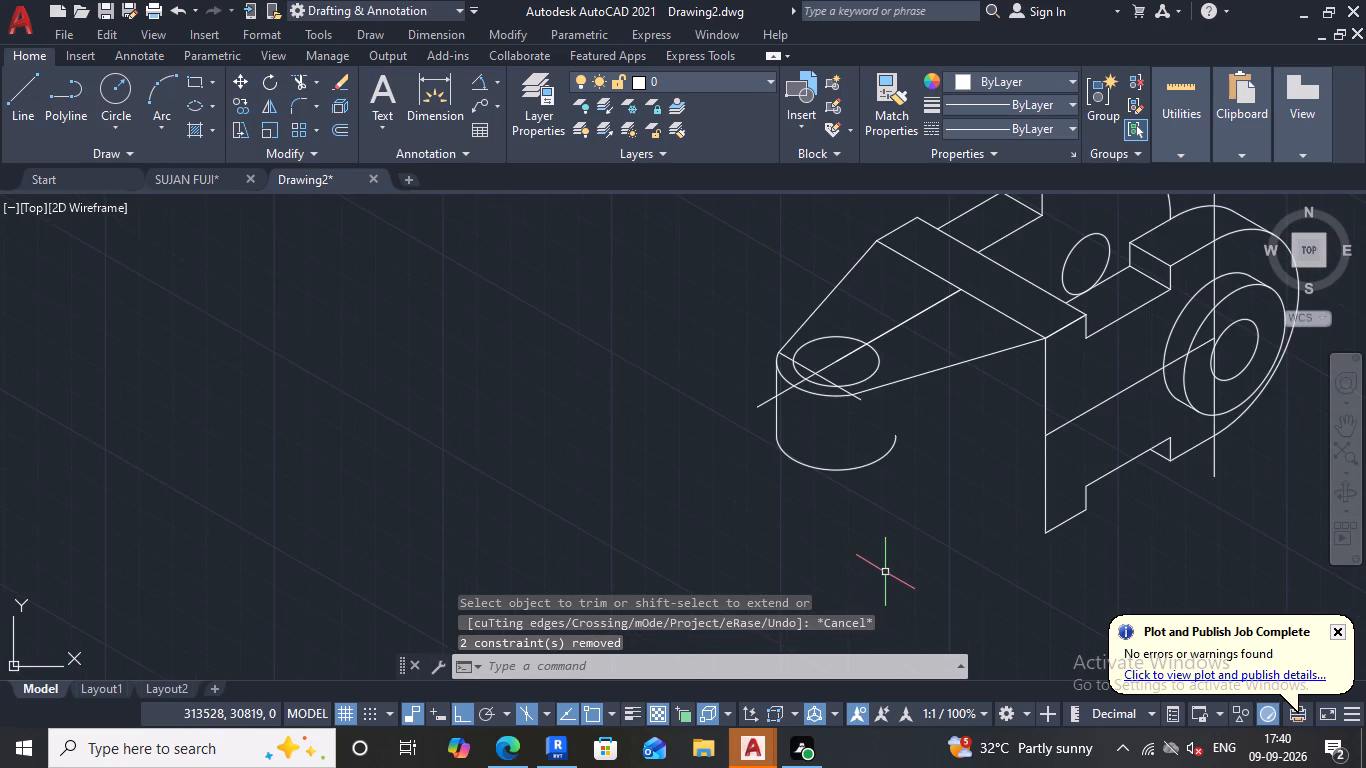
pyautogui.click(20, 91)
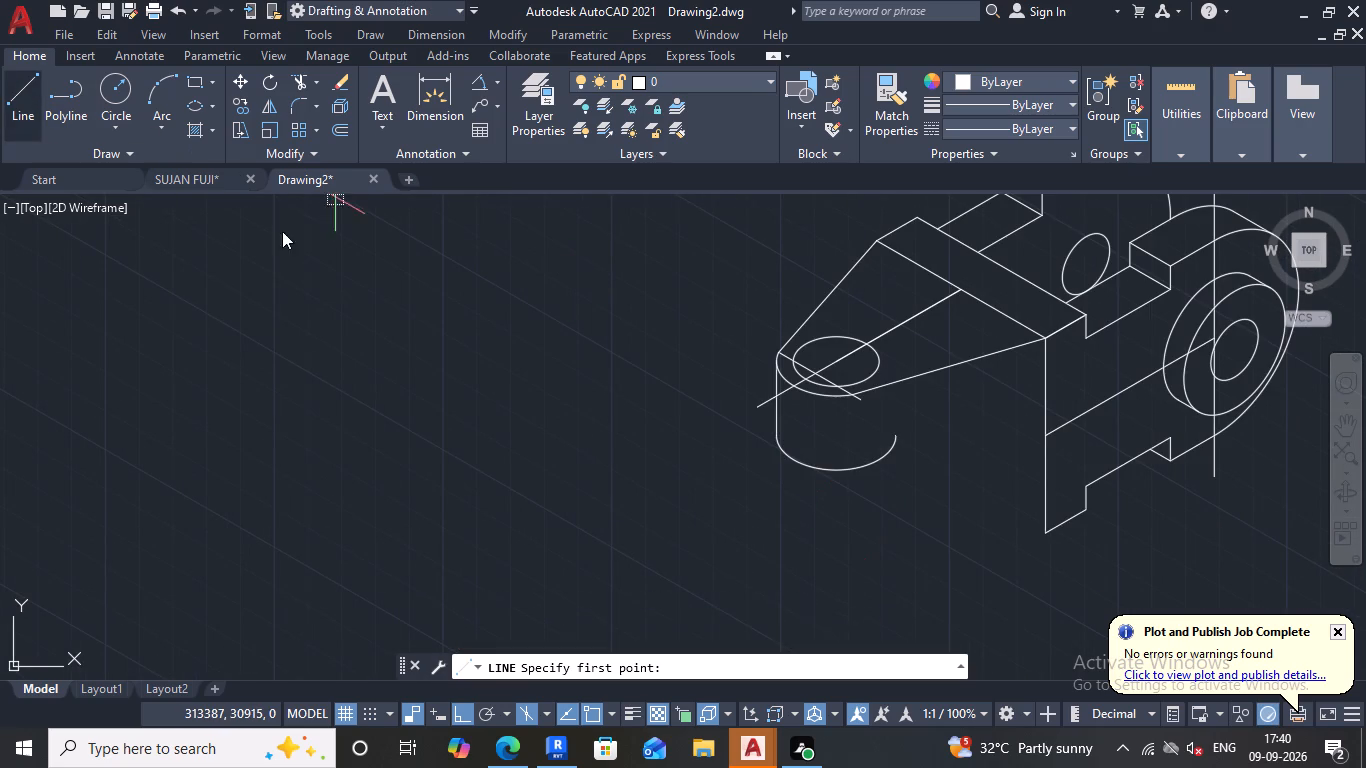
pyautogui.scroll(3, 897, 409)
pyautogui.click(698, 348)
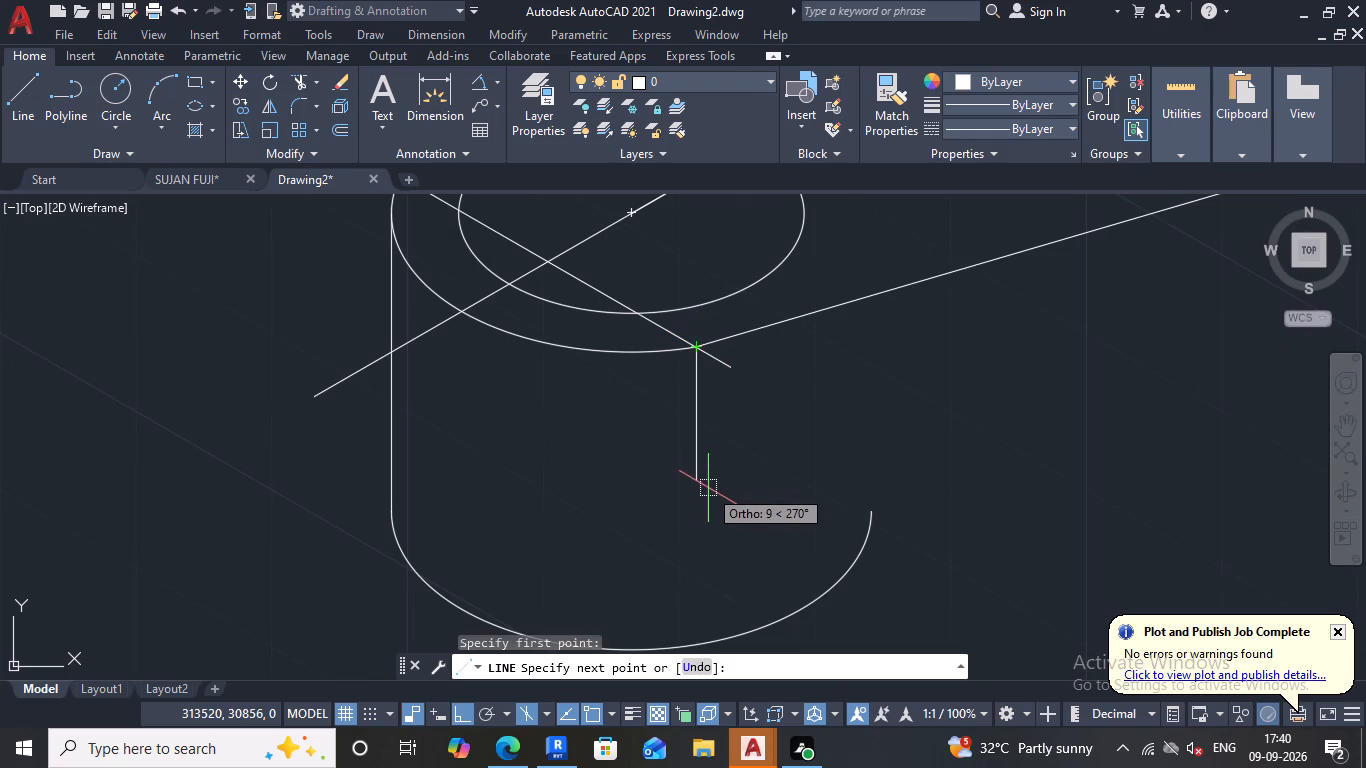
pyautogui.write('12')
pyautogui.press('Return')
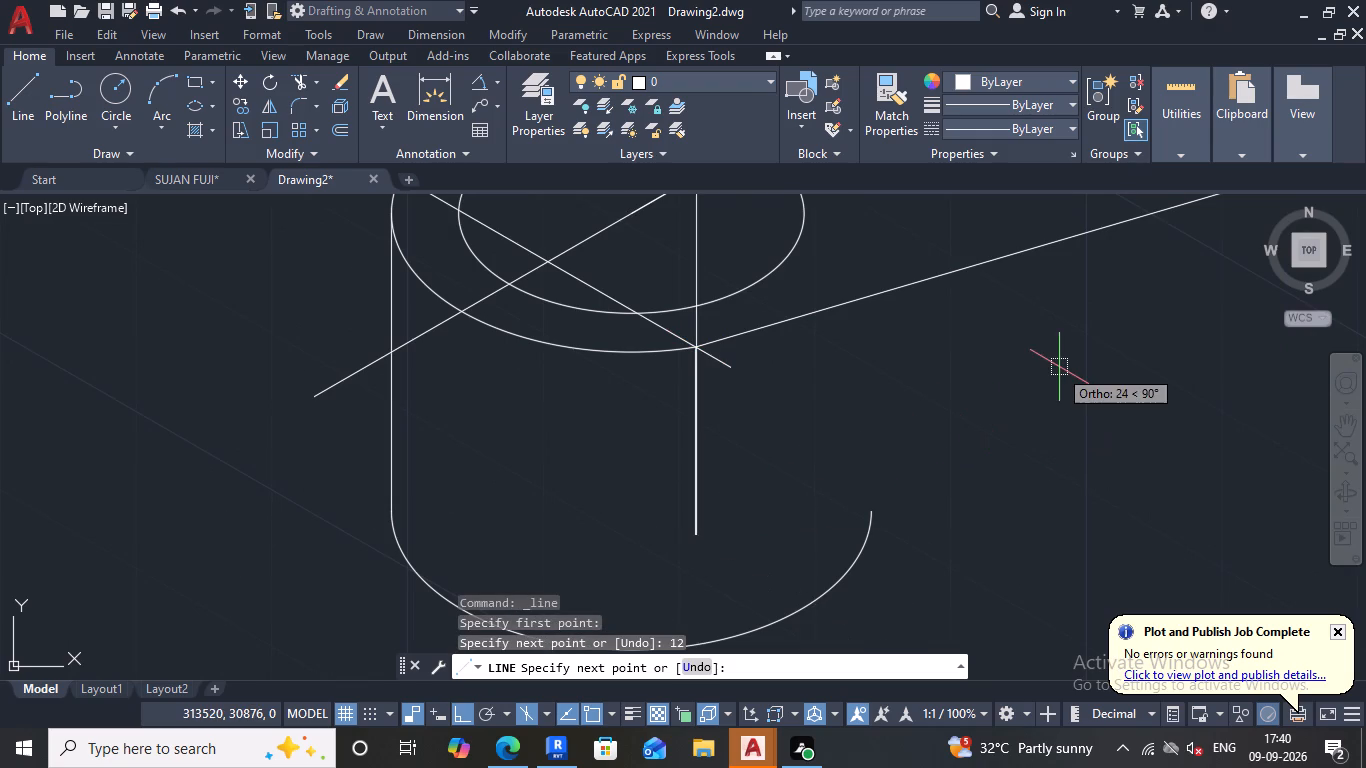
pyautogui.press('F5')
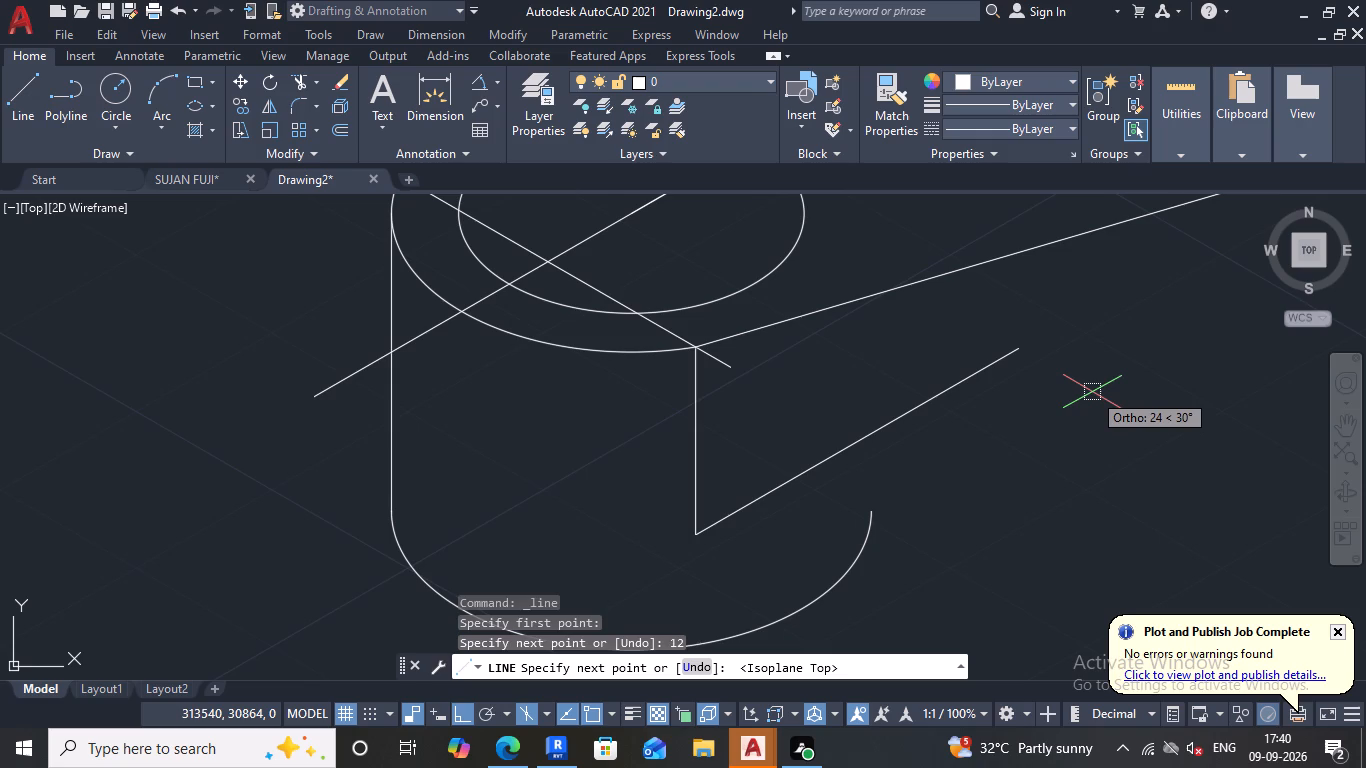
pyautogui.moveTo(1122, 389); pyautogui.dragTo(735, 500, button='middle')
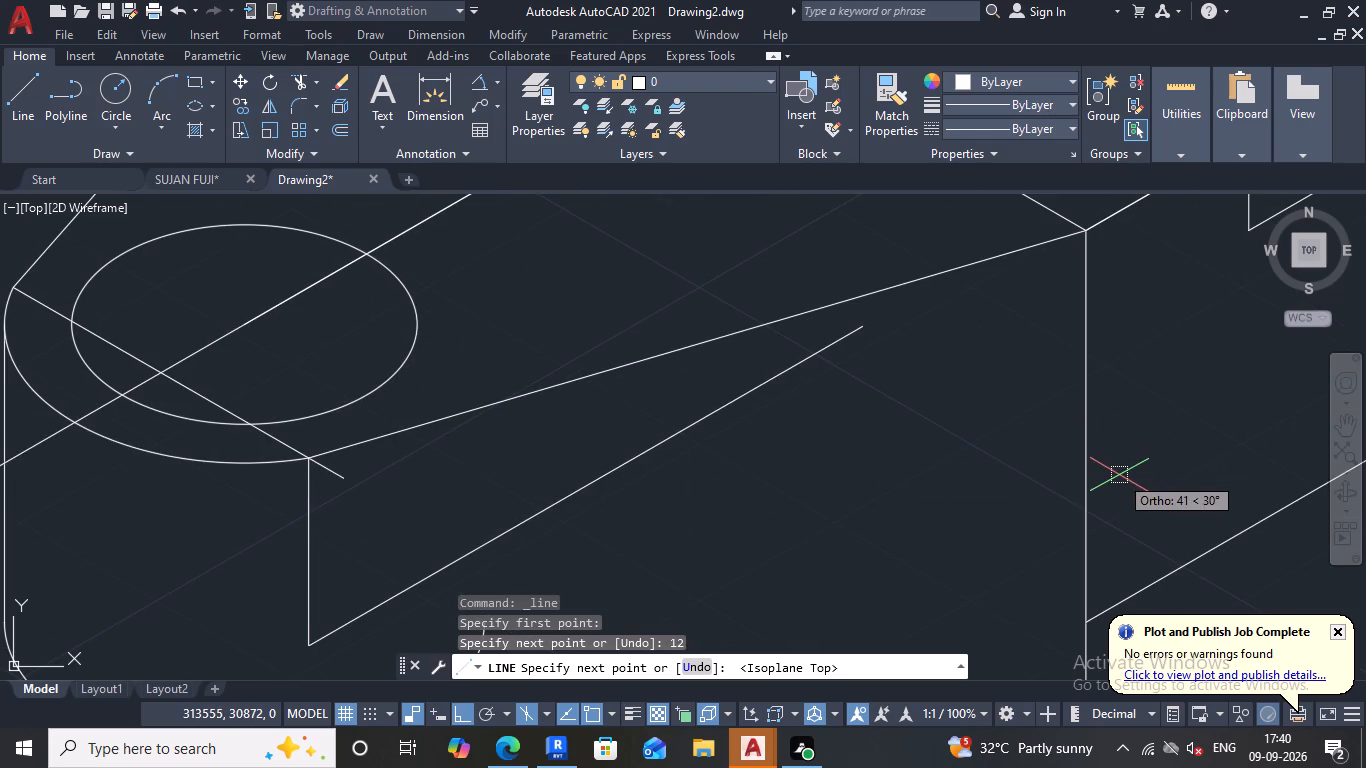
pyautogui.press('Escape')
# Draw a line 12 mm down from the strip's near corner and on to the lower end of the 12 mm vertical at the cylinder.
pyautogui.click(17, 101)
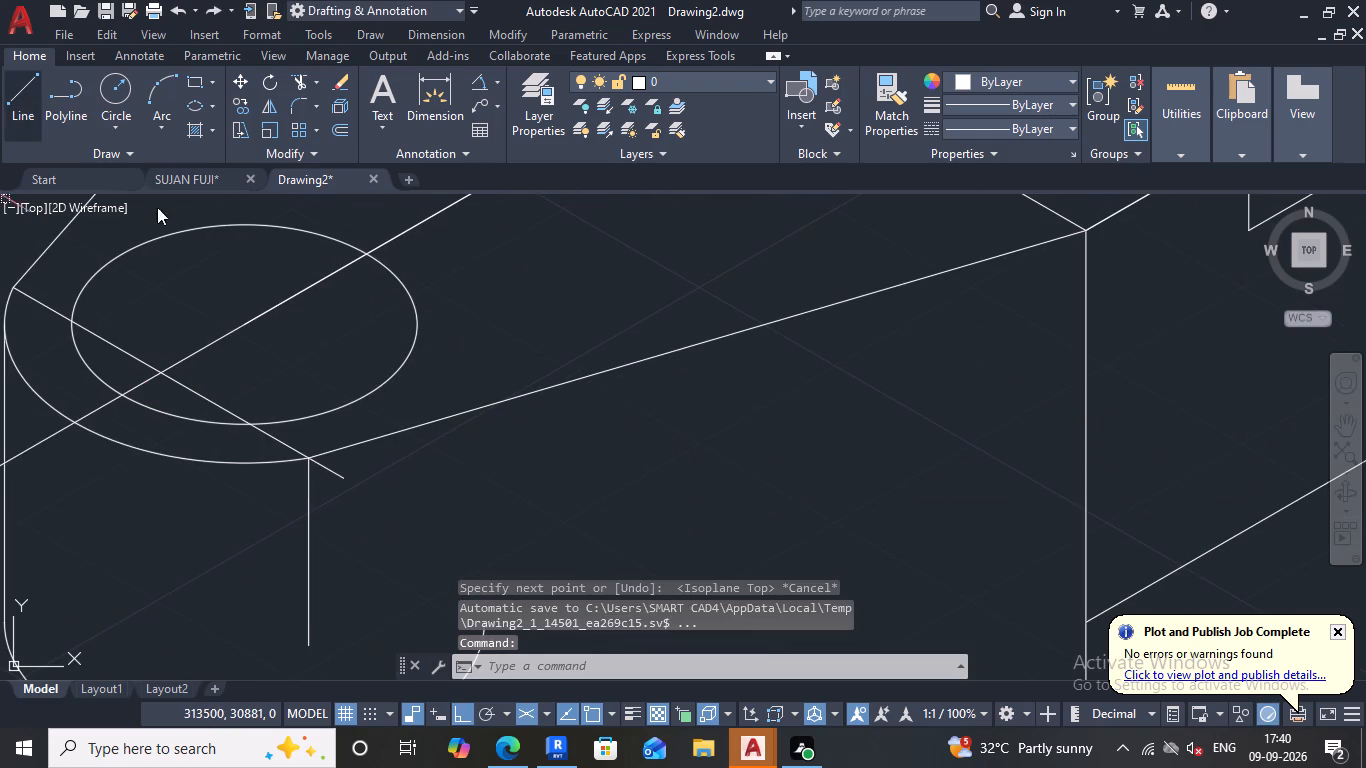
pyautogui.scroll(-4, 1228, 400)
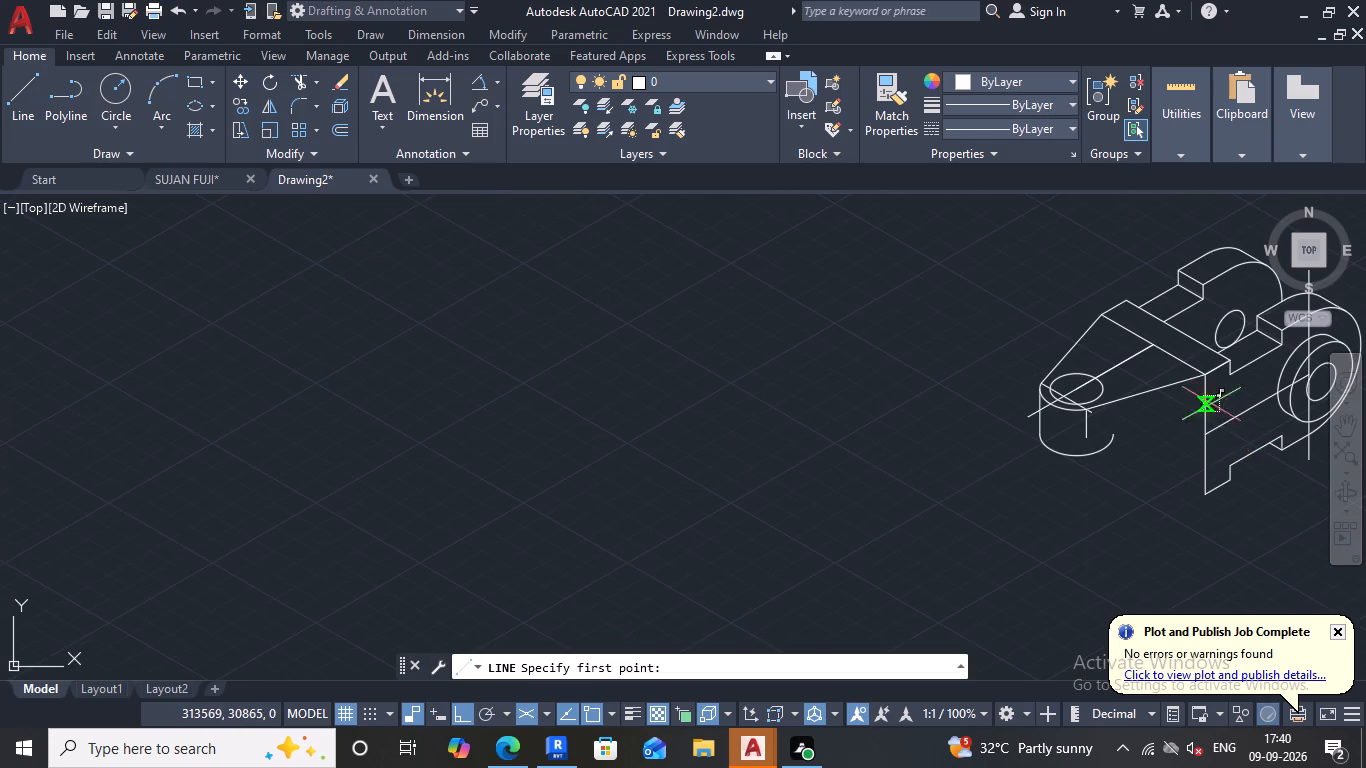
pyautogui.scroll(4, 1204, 377)
pyautogui.click(1163, 358)
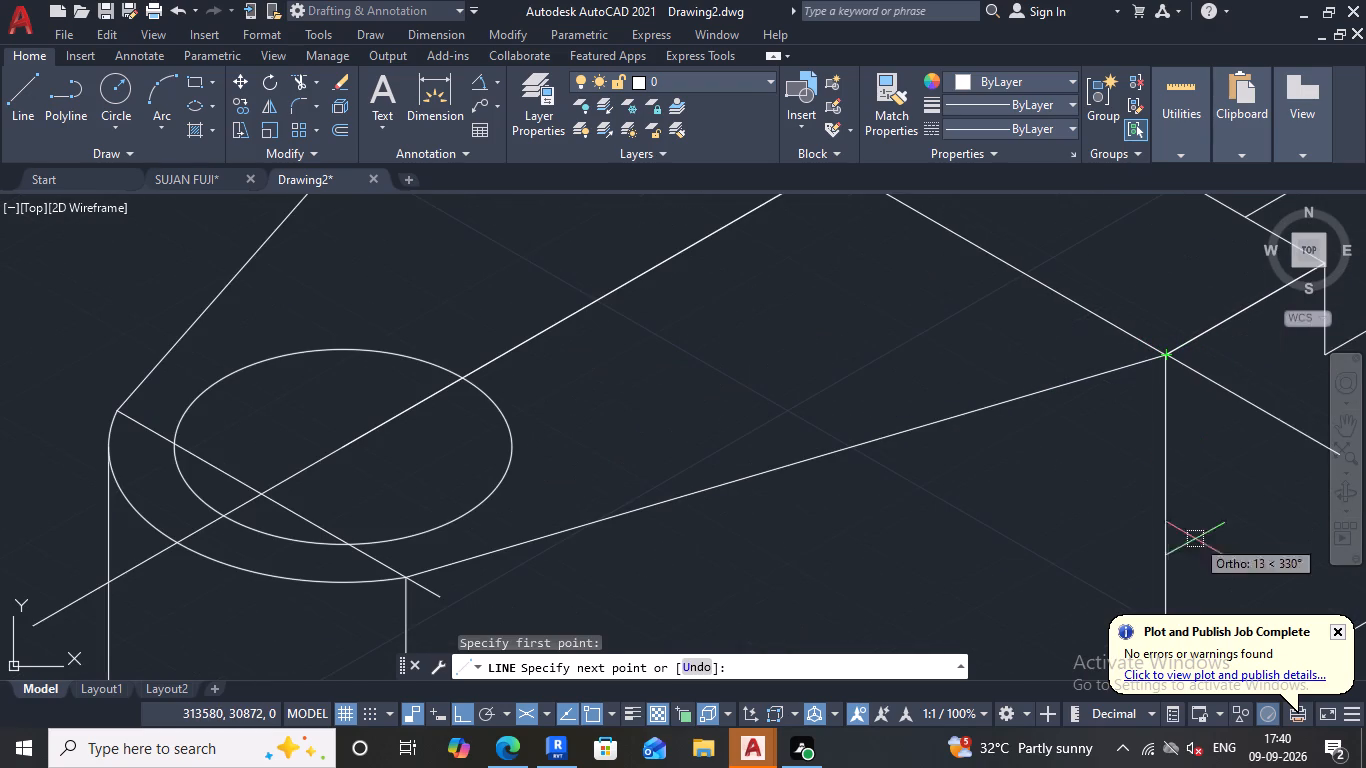
pyautogui.press('F5')
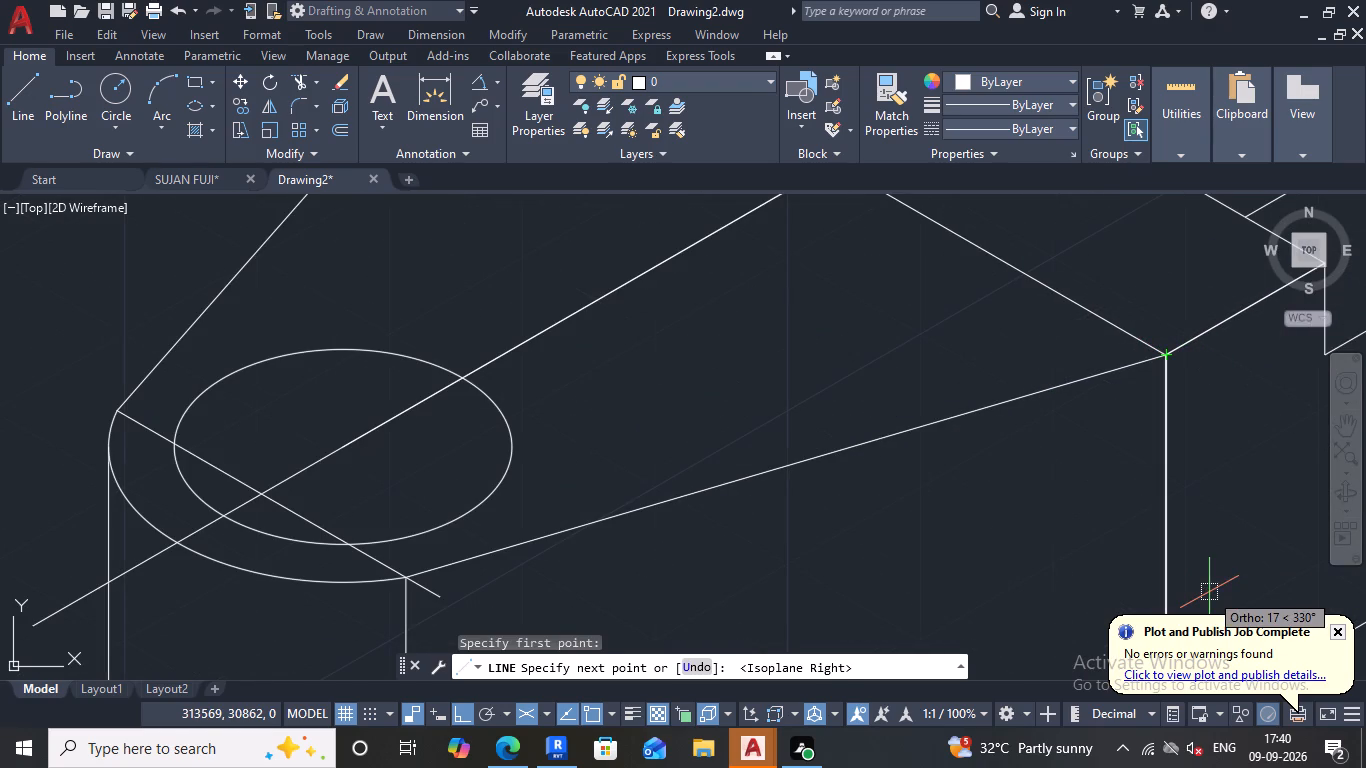
pyautogui.write('12')
pyautogui.press('Return')
pyautogui.scroll(-3, 1074, 563)
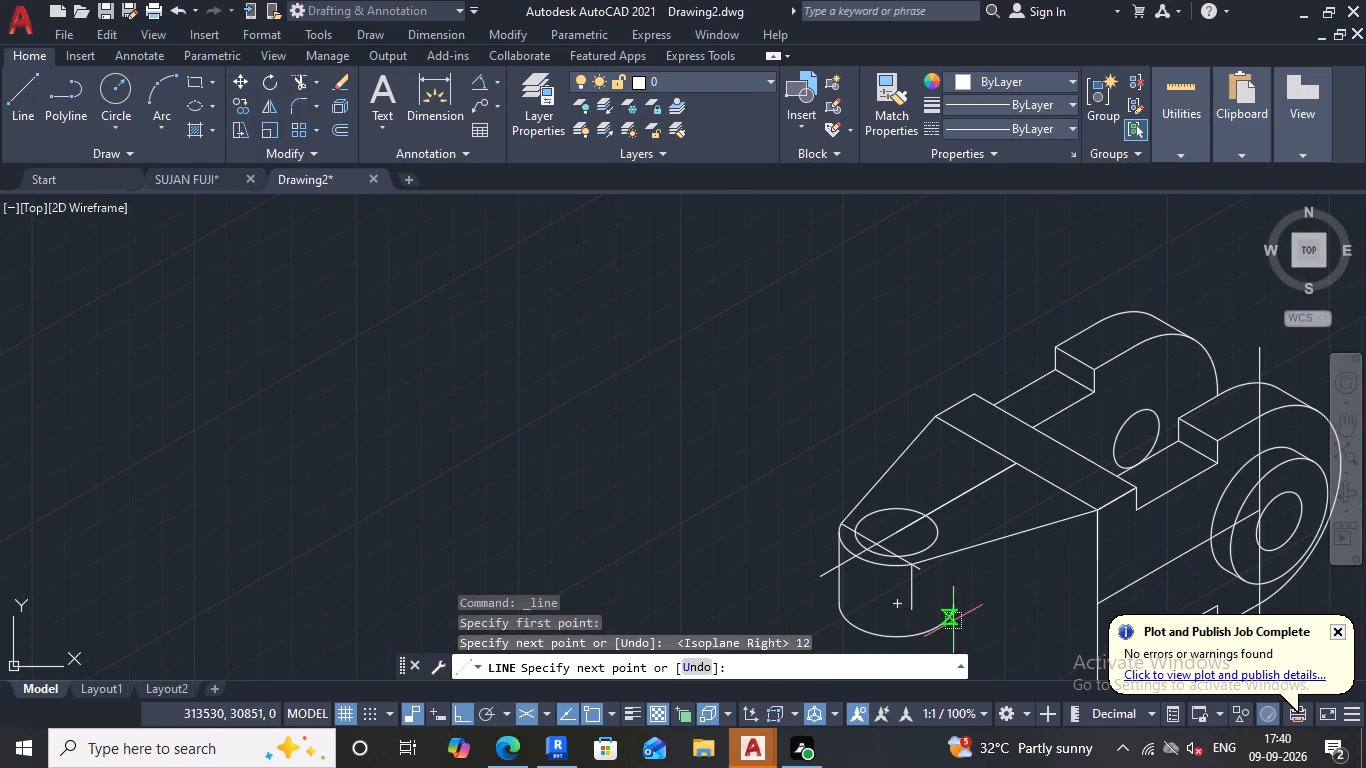
pyautogui.scroll(3, 920, 605)
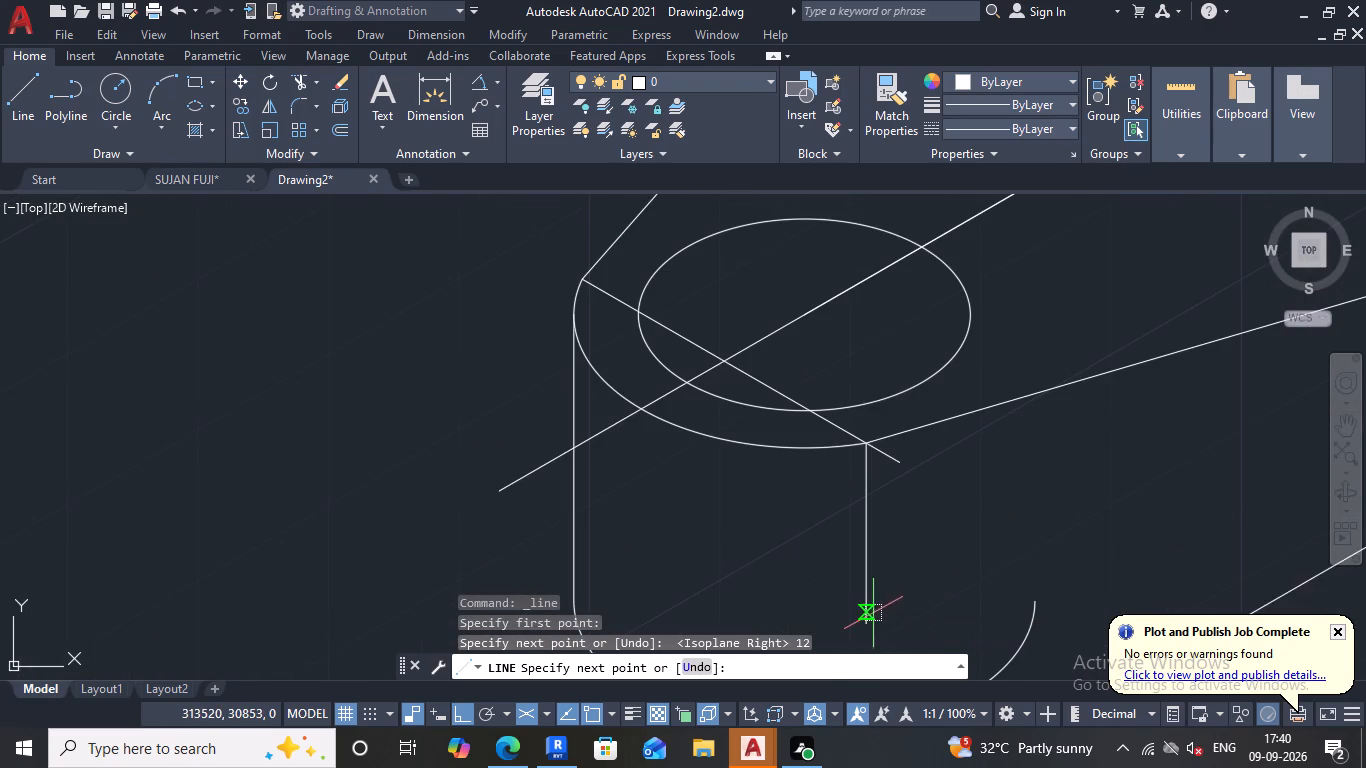
pyautogui.click(860, 622)
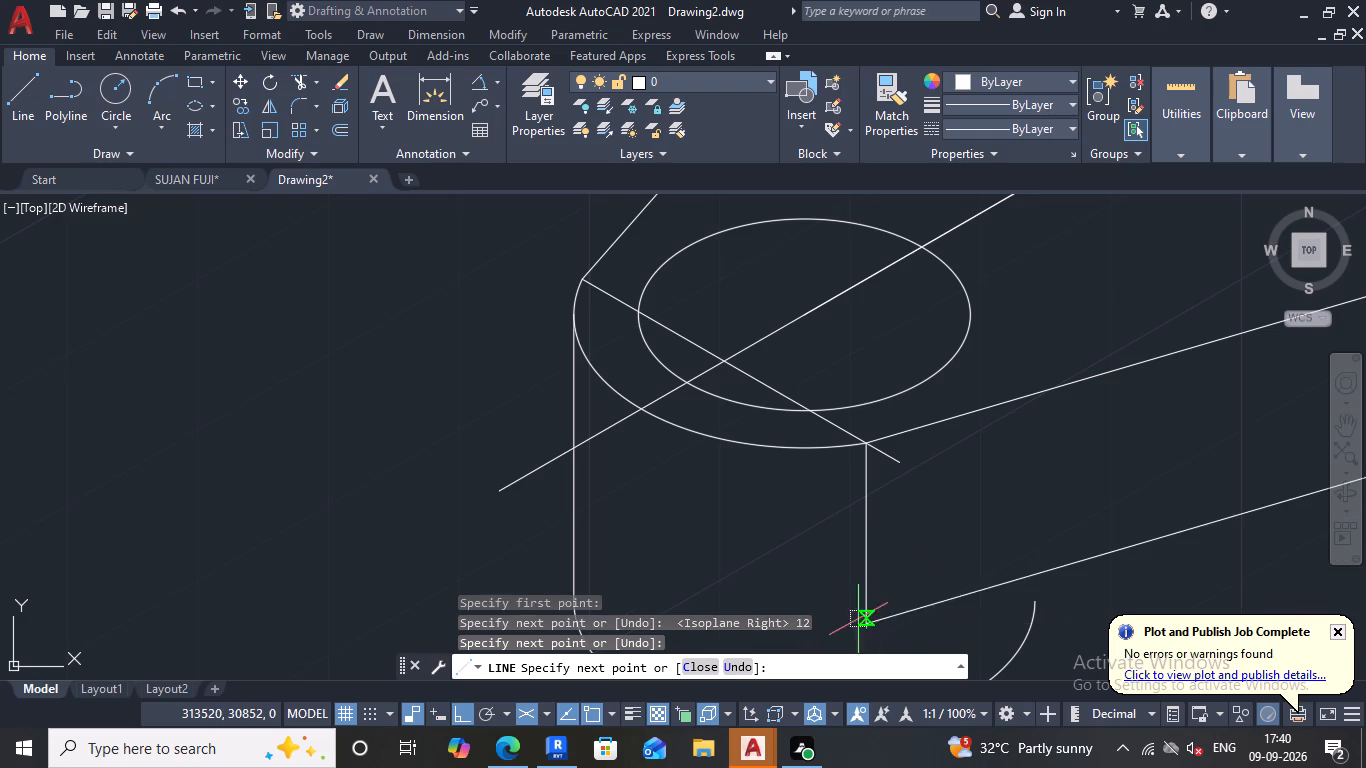
pyautogui.press('Escape')
# Erase the cross line over the cylinder's top ellipses and the centre line segments running through them to the strip.
pyautogui.scroll(-4, 945, 560)
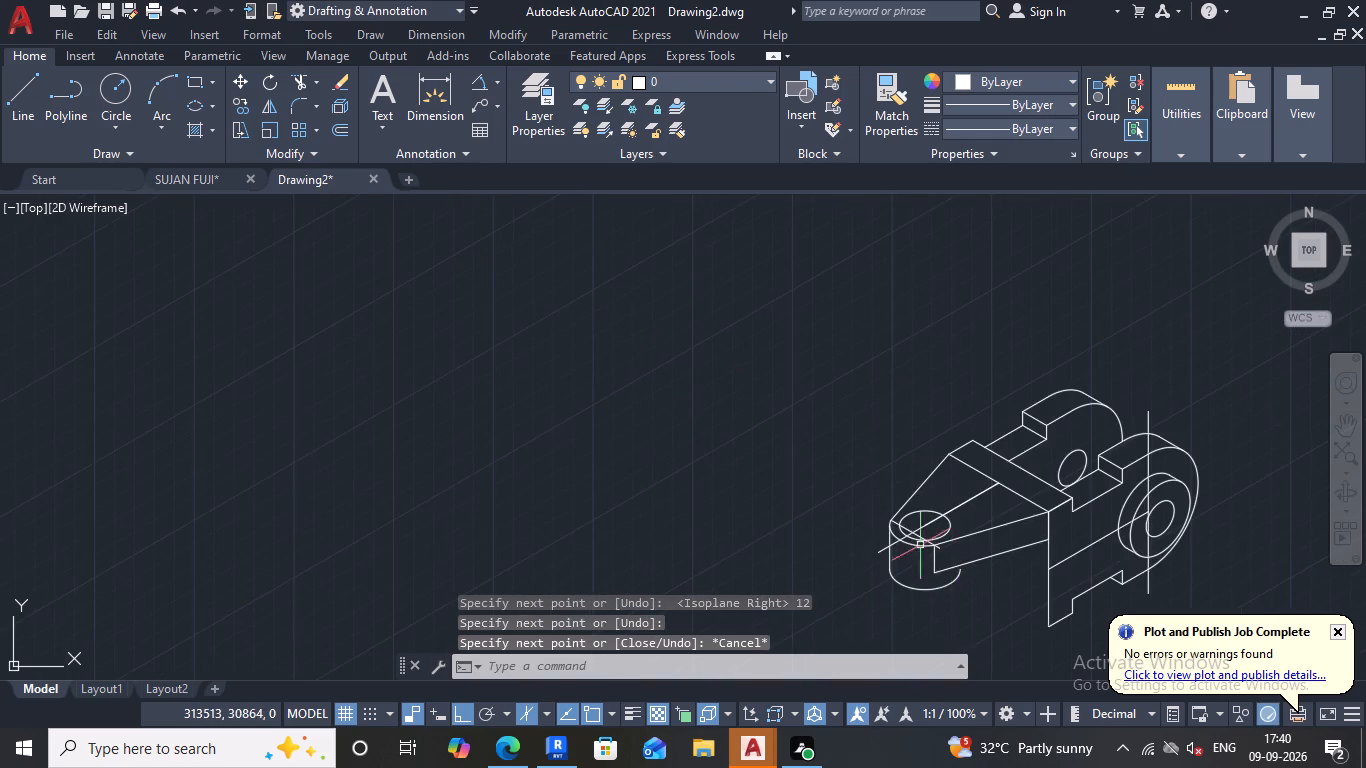
pyautogui.scroll(3, 919, 544)
pyautogui.click(951, 540)
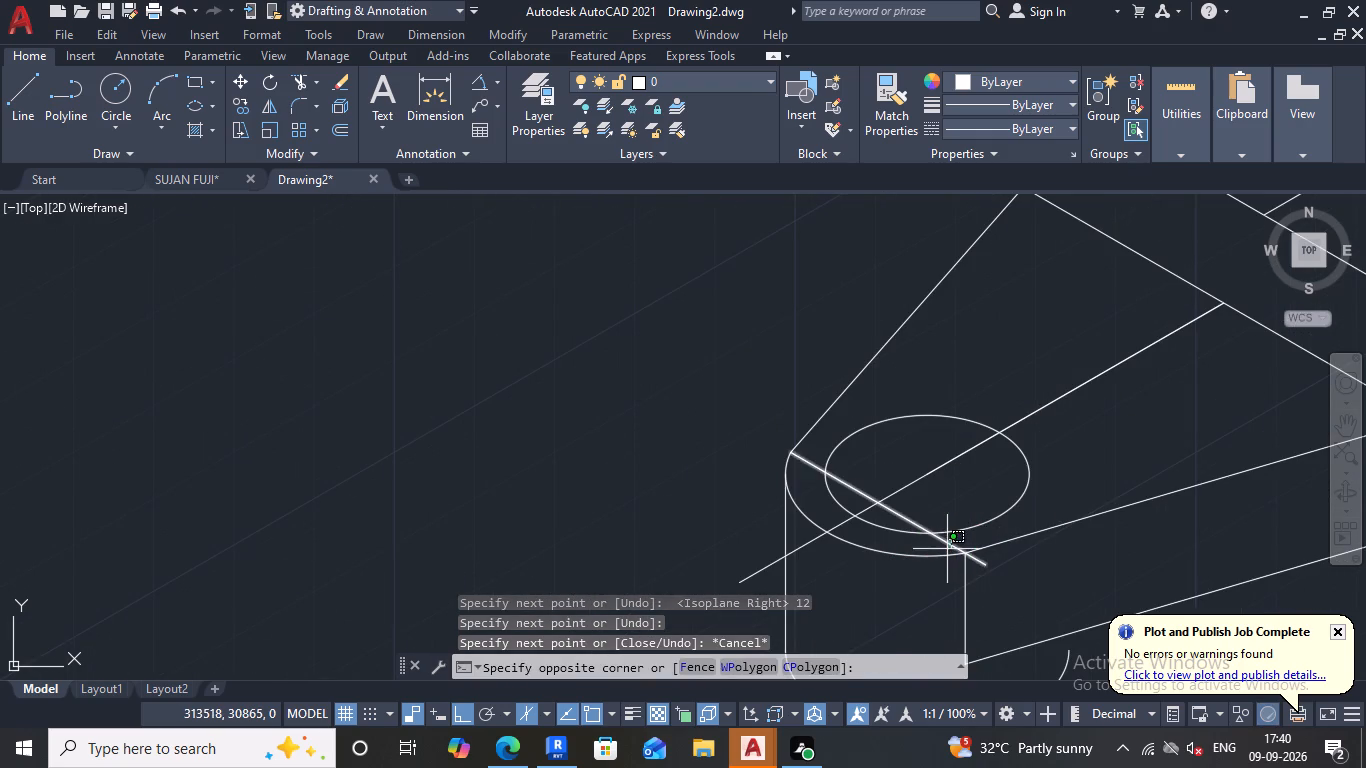
pyautogui.click(946, 550)
pyautogui.press('Delete')
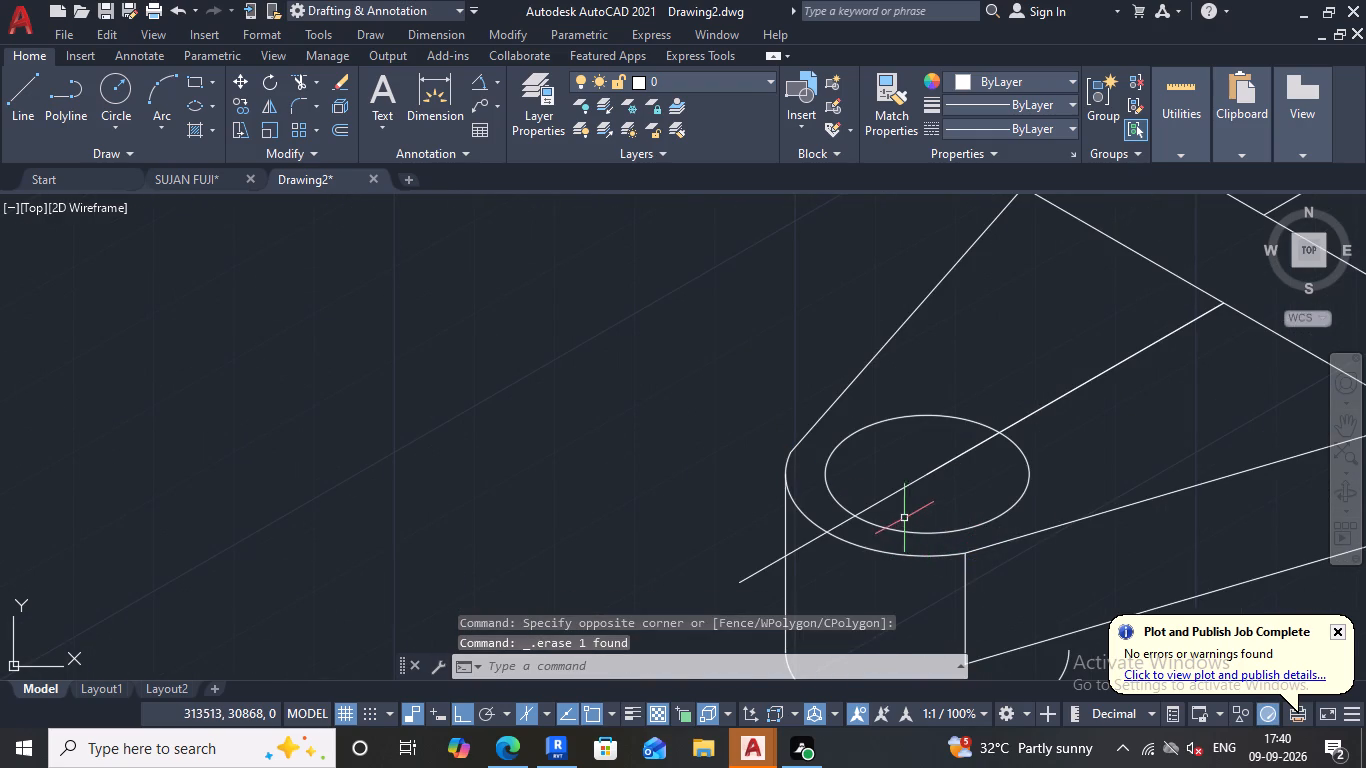
pyautogui.click(769, 562)
pyautogui.click(803, 543)
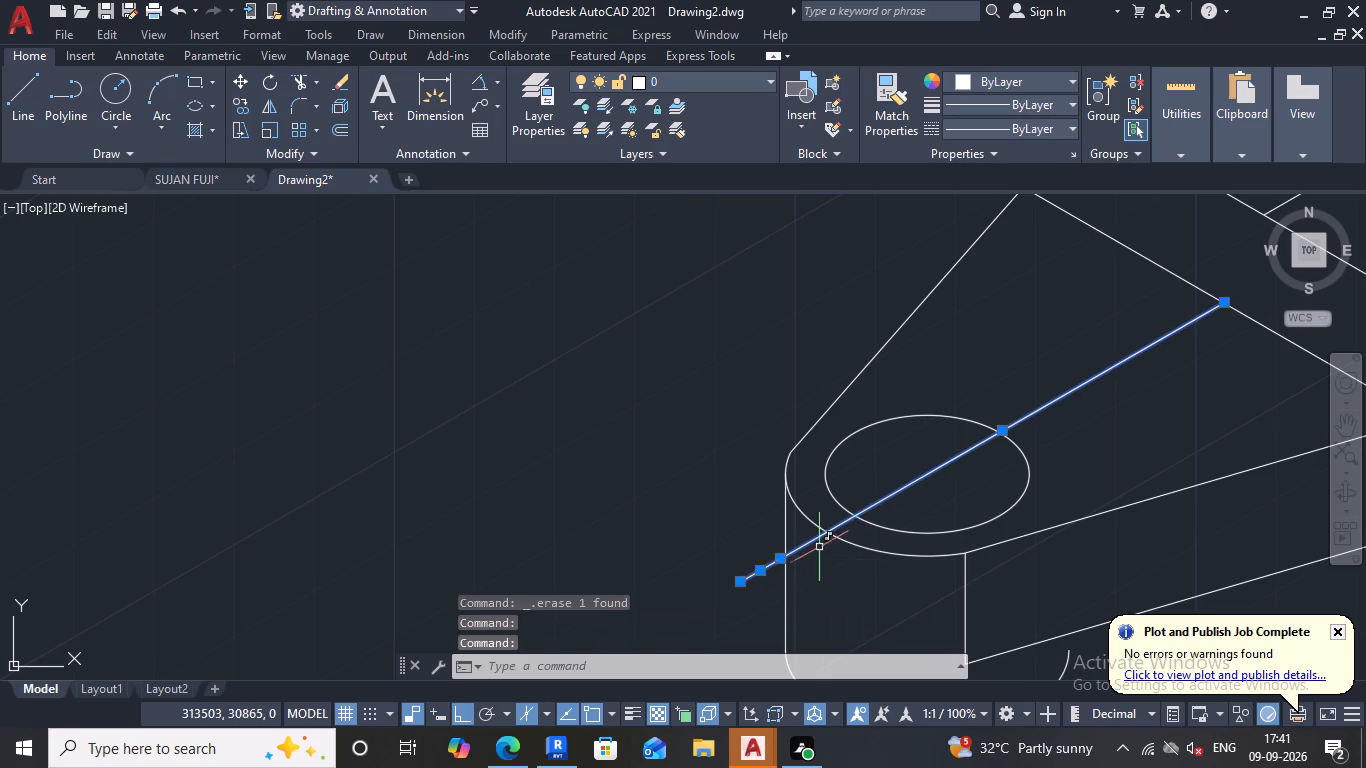
pyautogui.press('Delete')
pyautogui.click(955, 459)
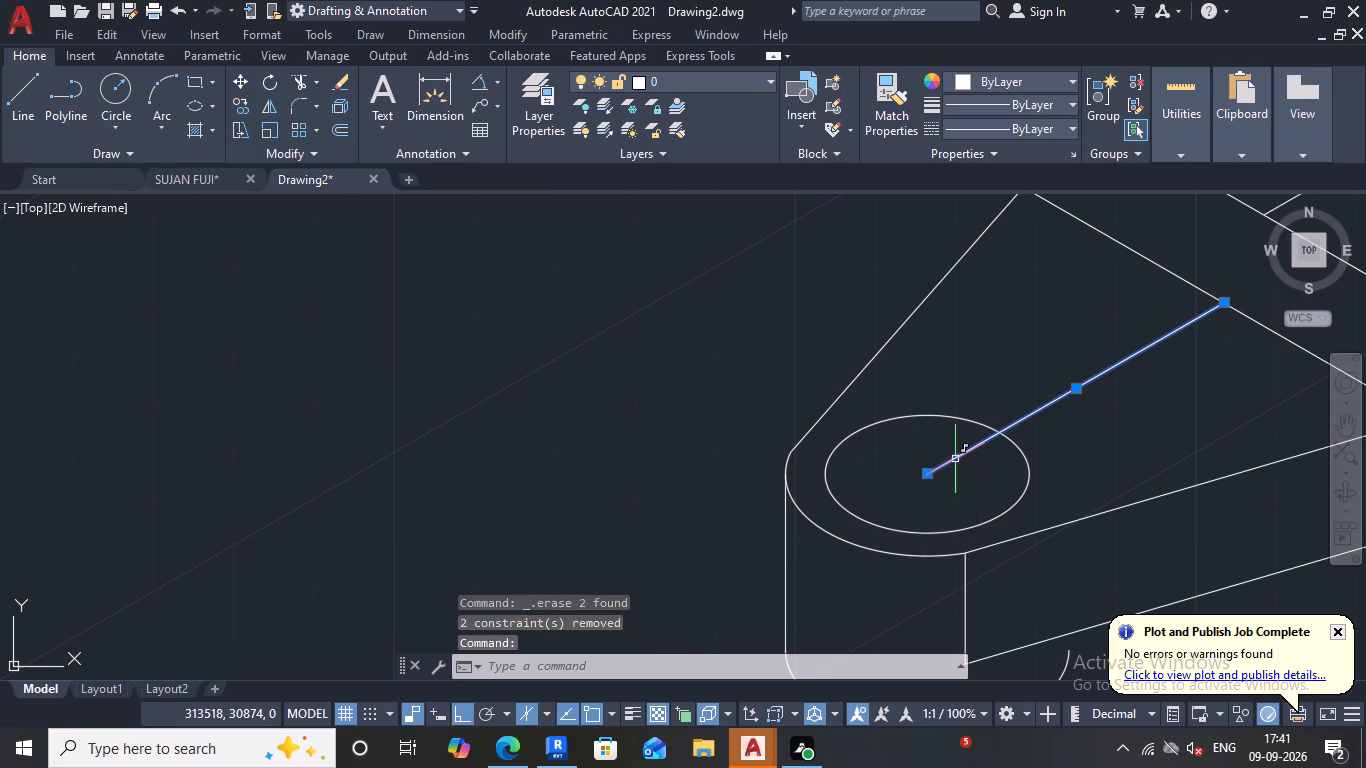
pyautogui.press('Delete')
# Draw a short vertical line upward from the free end of the cylinder's bottom arc, crossing the arm's lower slanted edge.
pyautogui.scroll(-3, 988, 458)
pyautogui.scroll(2, 1012, 498)
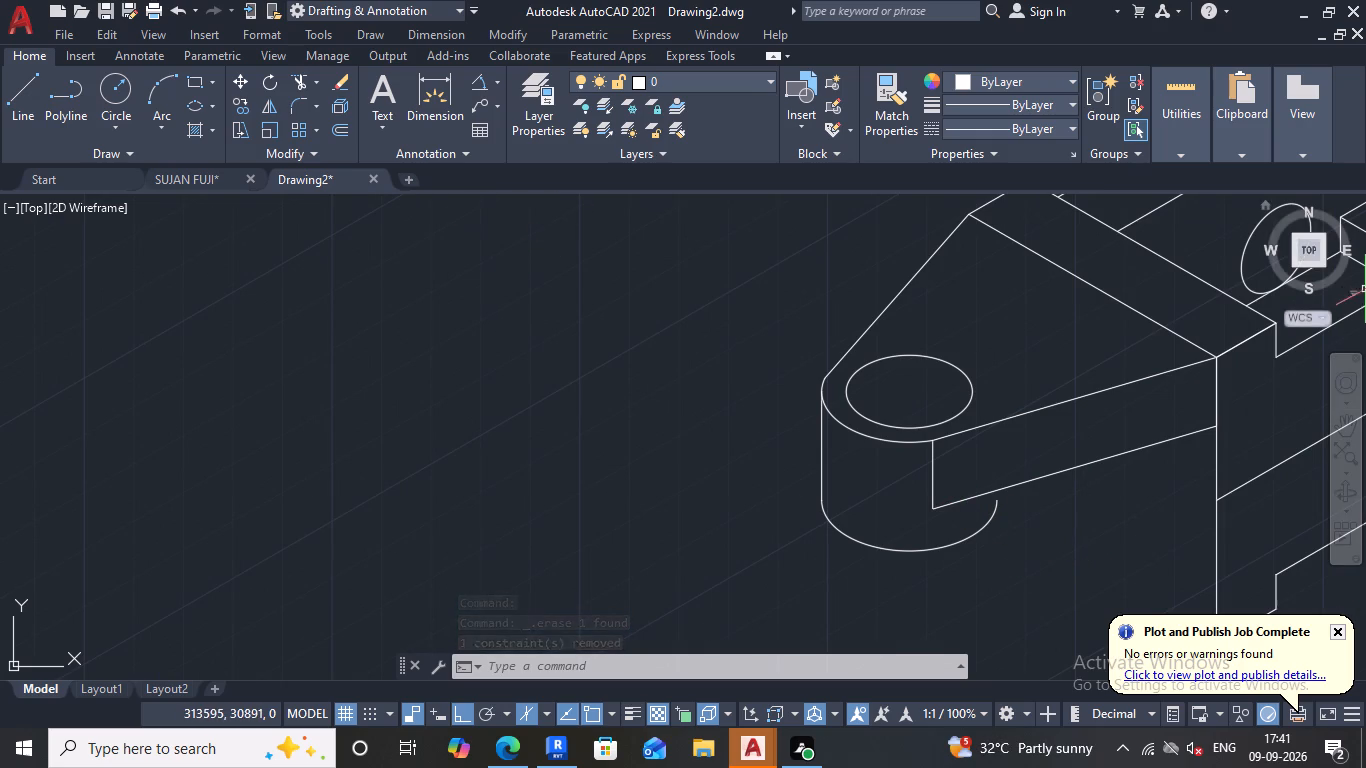
pyautogui.click(29, 100)
pyautogui.scroll(-2, 694, 414)
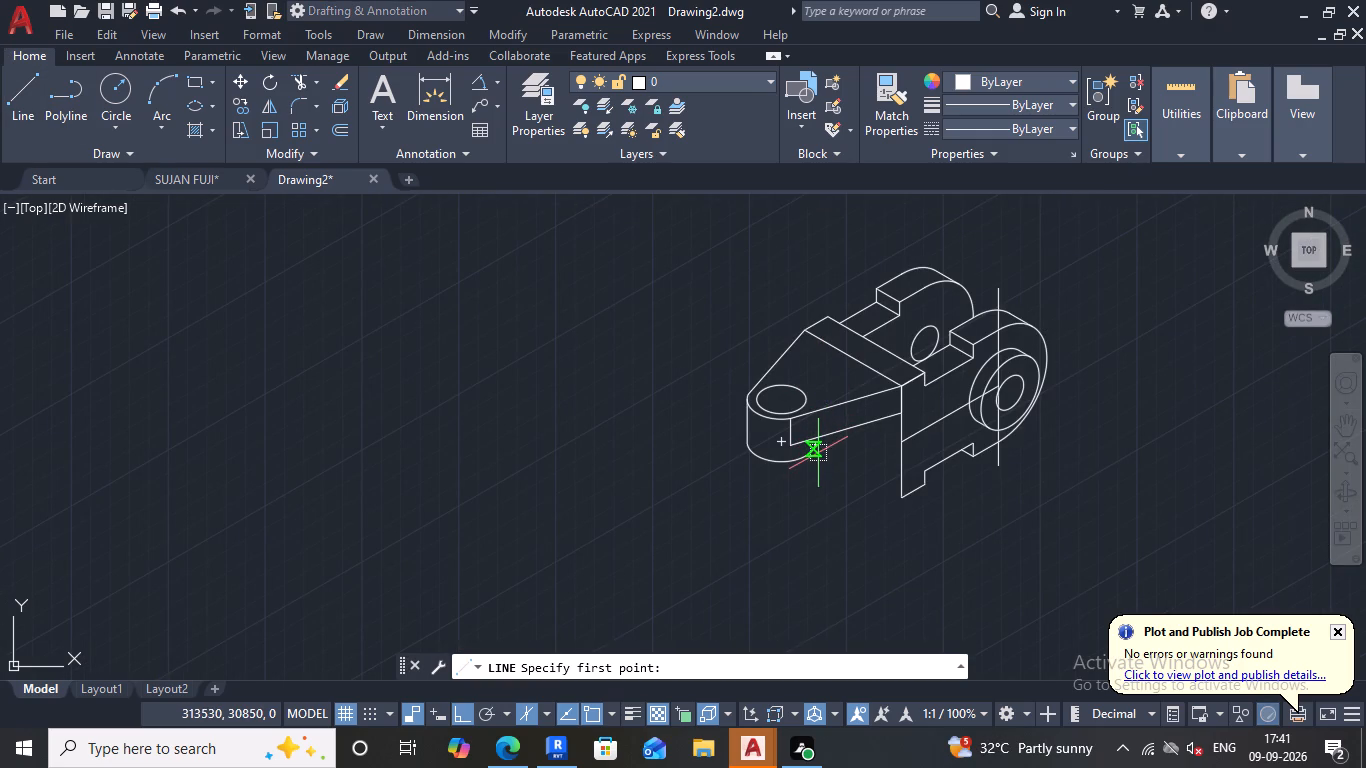
pyautogui.scroll(2, 818, 453)
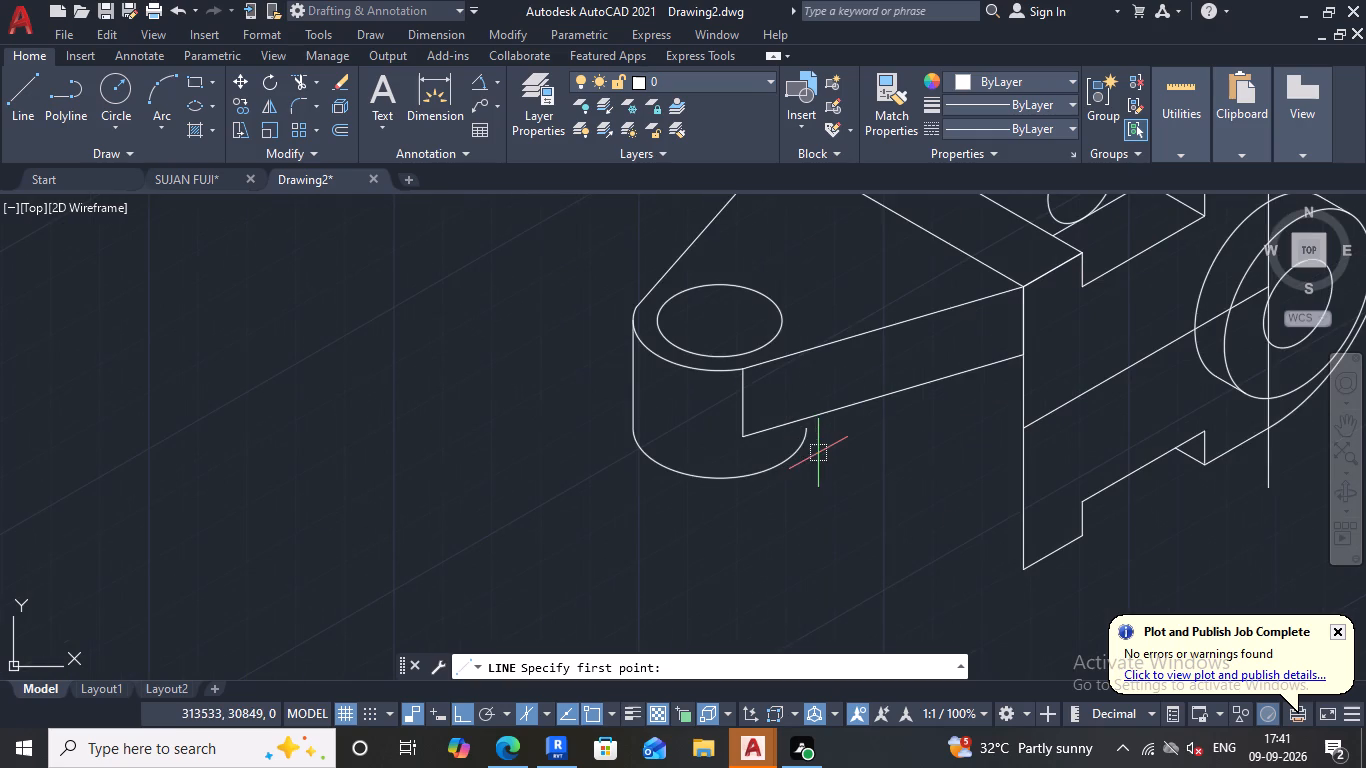
pyautogui.scroll(3, 809, 447)
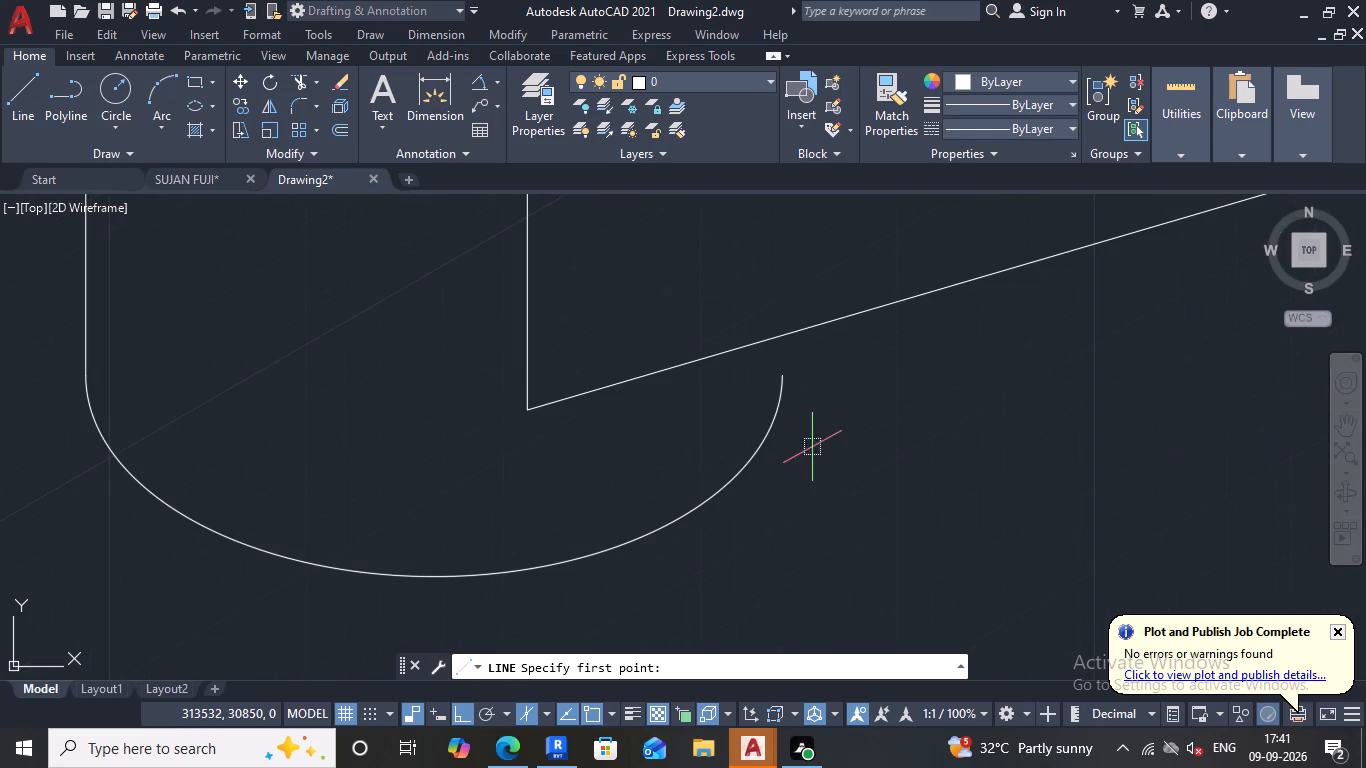
pyautogui.click(782, 381)
pyautogui.scroll(2, 767, 304)
pyautogui.click(768, 306)
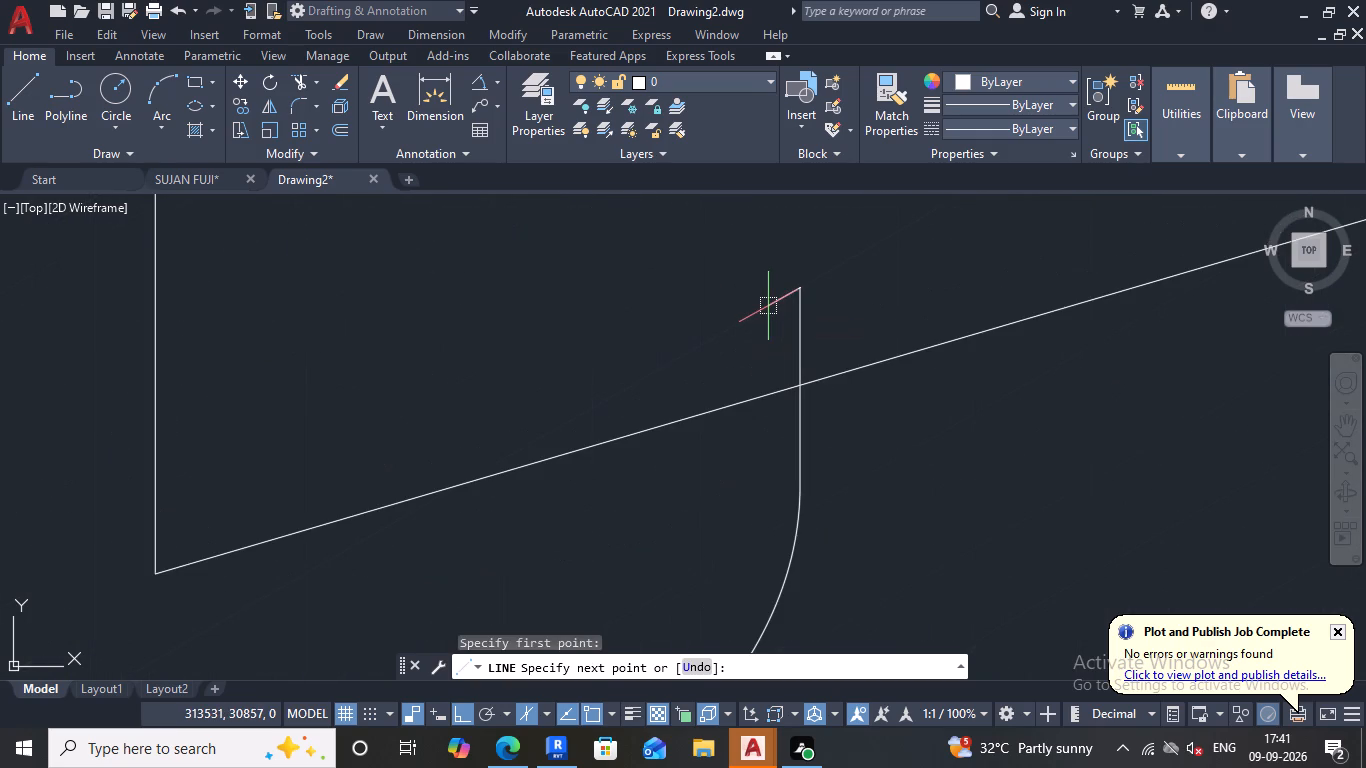
pyautogui.press('Escape')
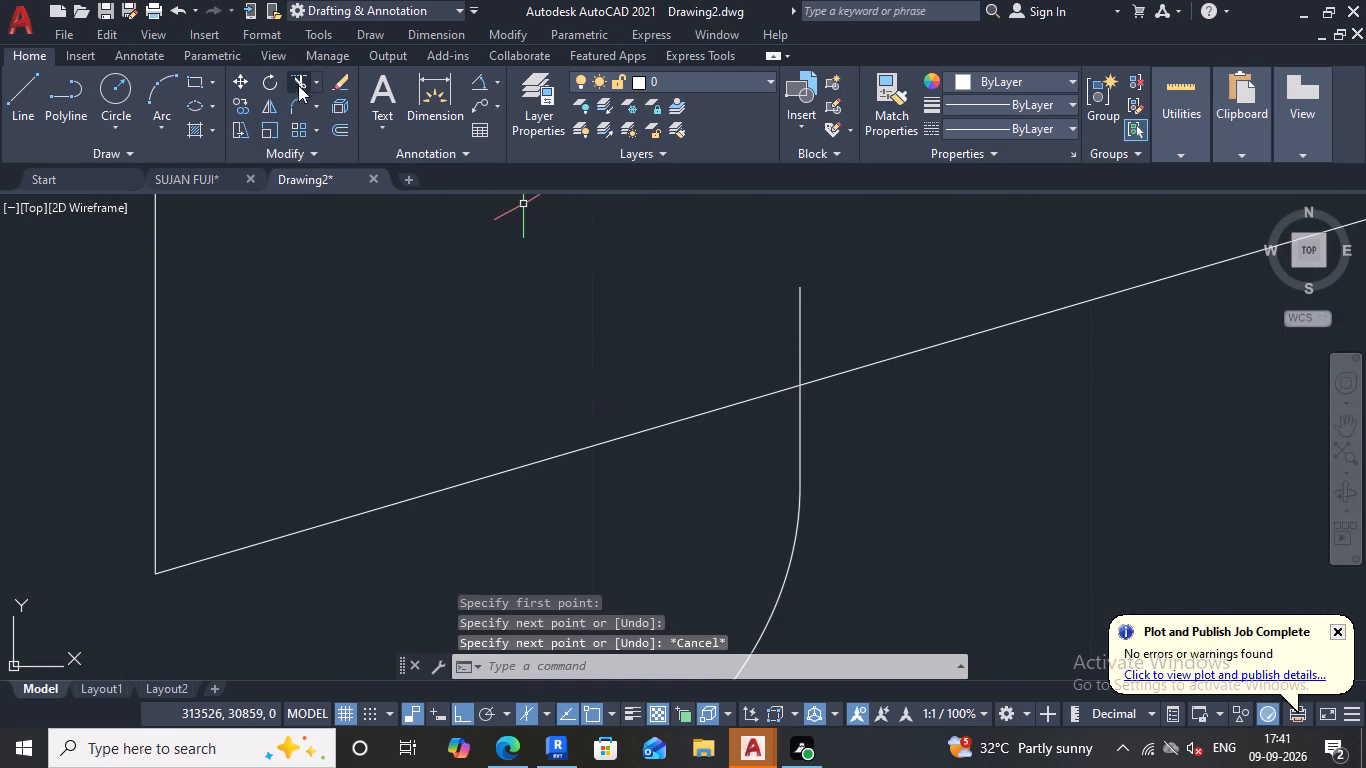
# Trim the part of the short vertical line that extends above the arm's lower slanted edge.
pyautogui.click(297, 82)
pyautogui.moveTo(947, 324); pyautogui.dragTo(703, 371)
pyautogui.scroll(-4, 754, 319)
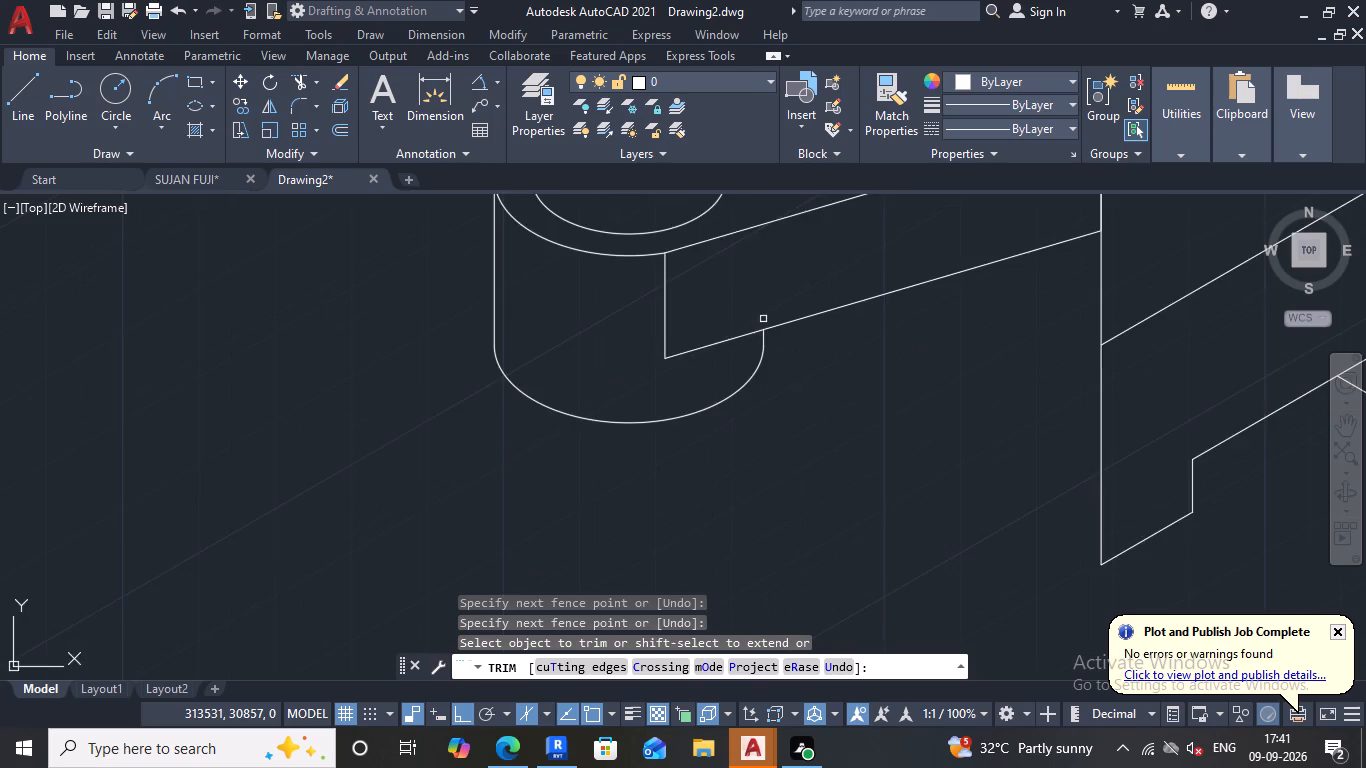
pyautogui.scroll(-3, 763, 319)
pyautogui.moveTo(768, 247); pyautogui.dragTo(816, 287, button='middle')
pyautogui.scroll(1, 818, 289)
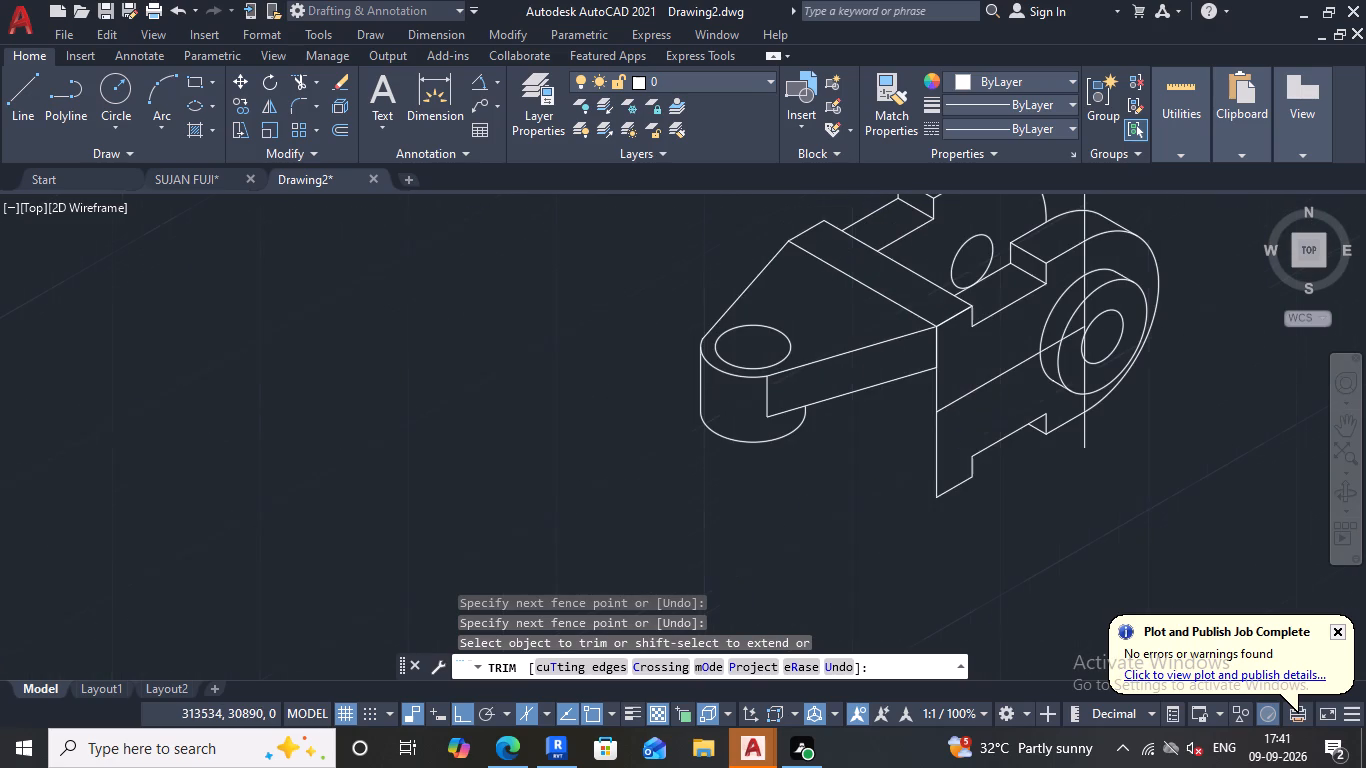
pyautogui.press('Escape')
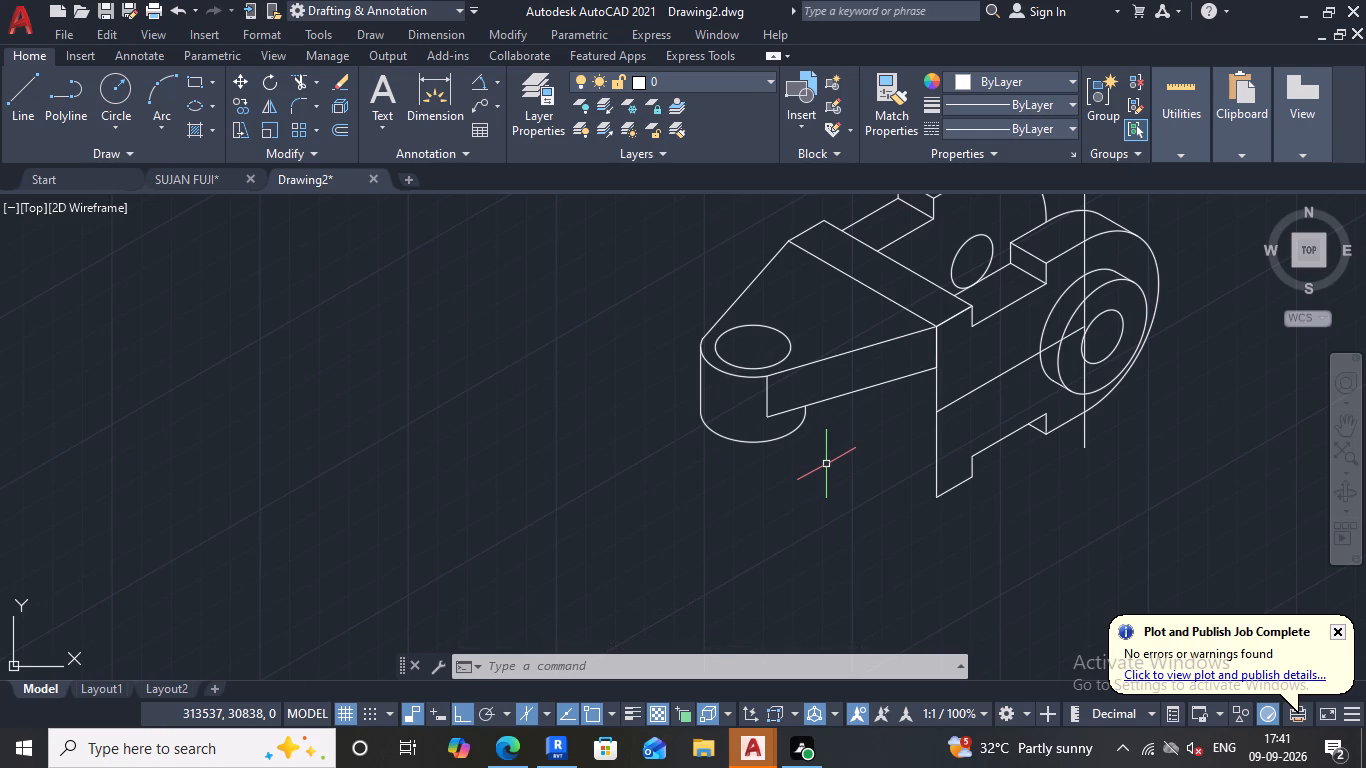
# Draw a 50 mm vertical line downward from the near slanted line's end on the cylinder's outer top ellipse.
pyautogui.scroll(-2, 733, 405)
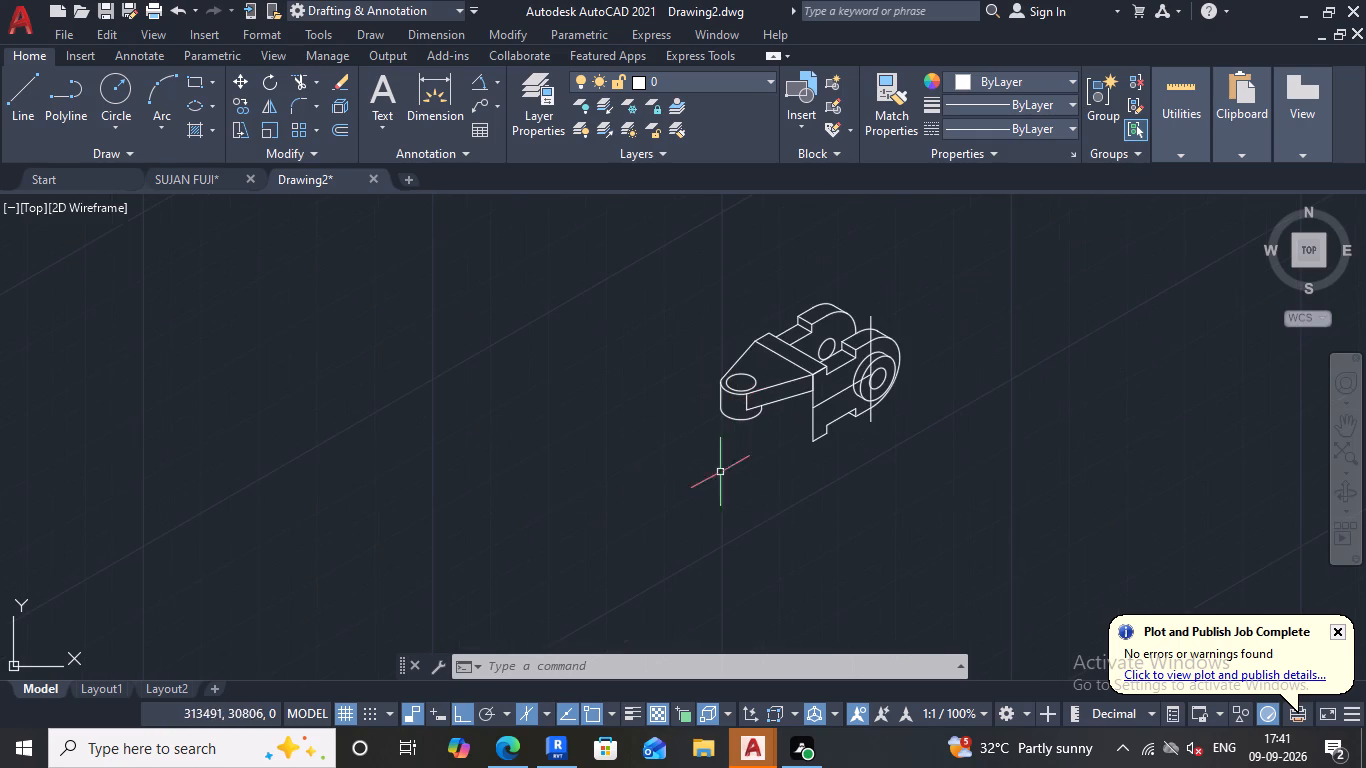
pyautogui.scroll(1, 799, 451)
pyautogui.click(26, 92)
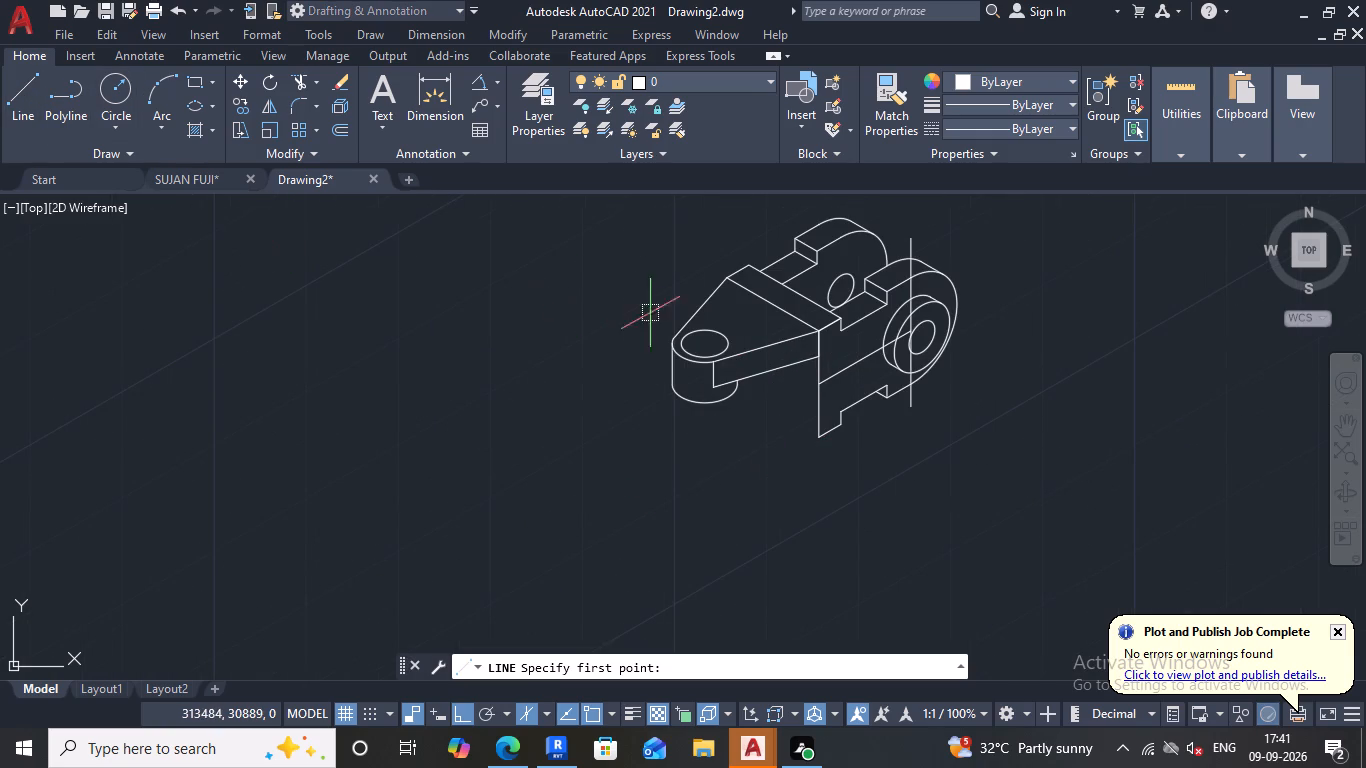
pyautogui.scroll(3, 717, 366)
pyautogui.click(682, 348)
pyautogui.scroll(-1, 696, 416)
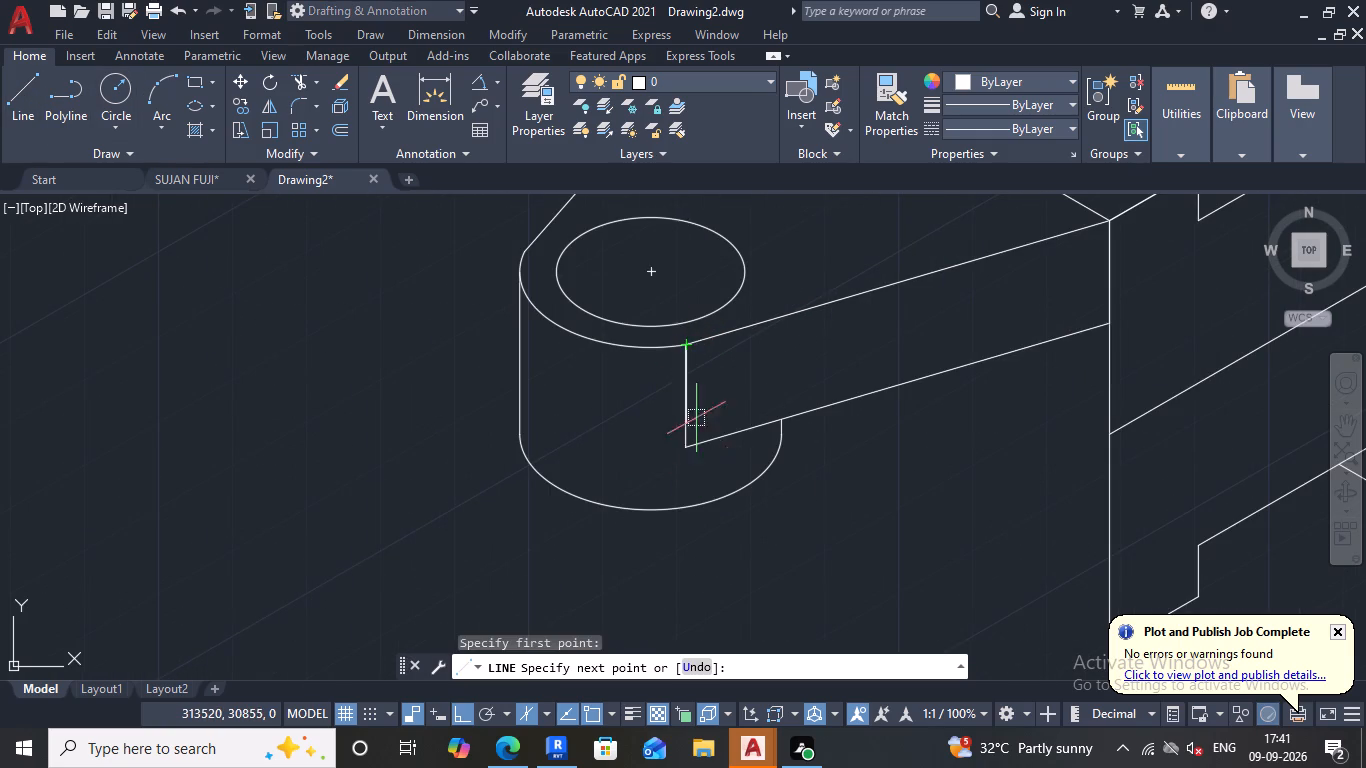
pyautogui.scroll(-2, 696, 417)
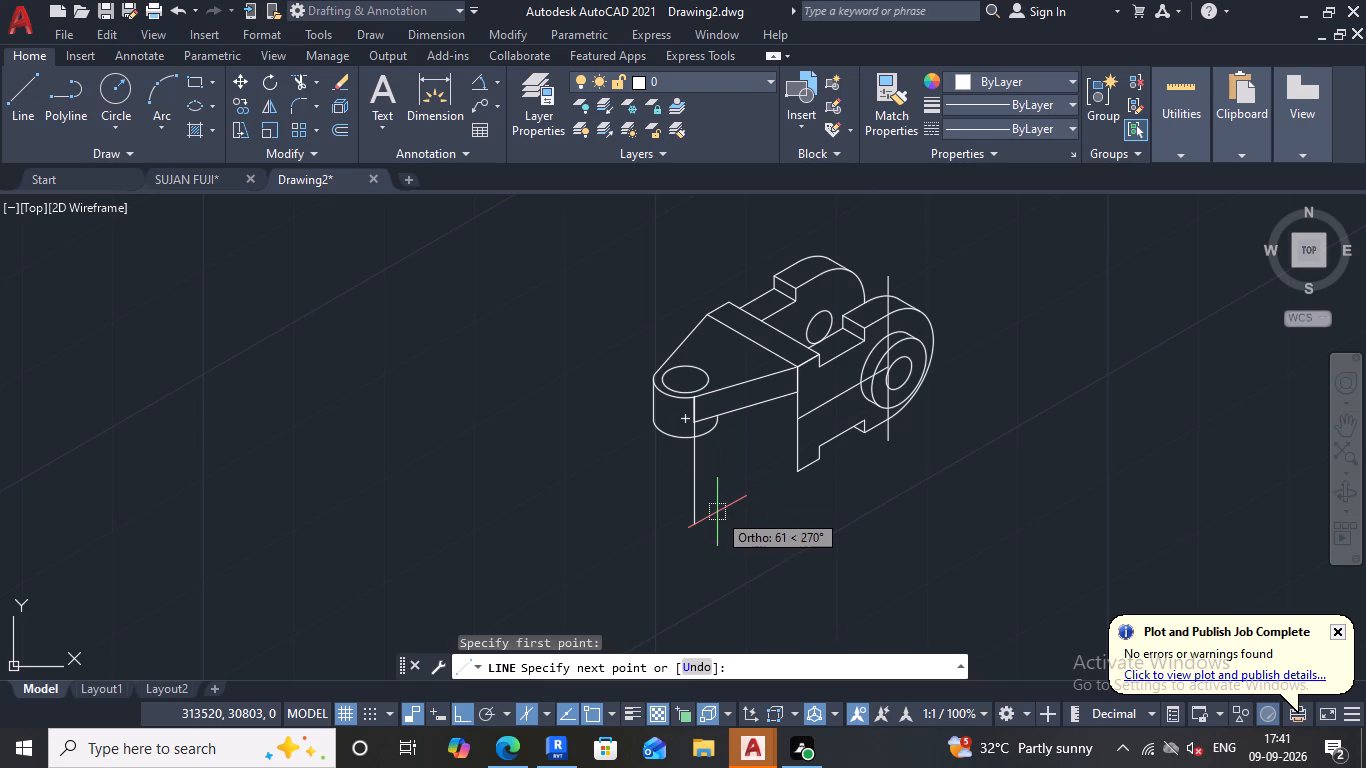
pyautogui.write('50')
pyautogui.press('Return')
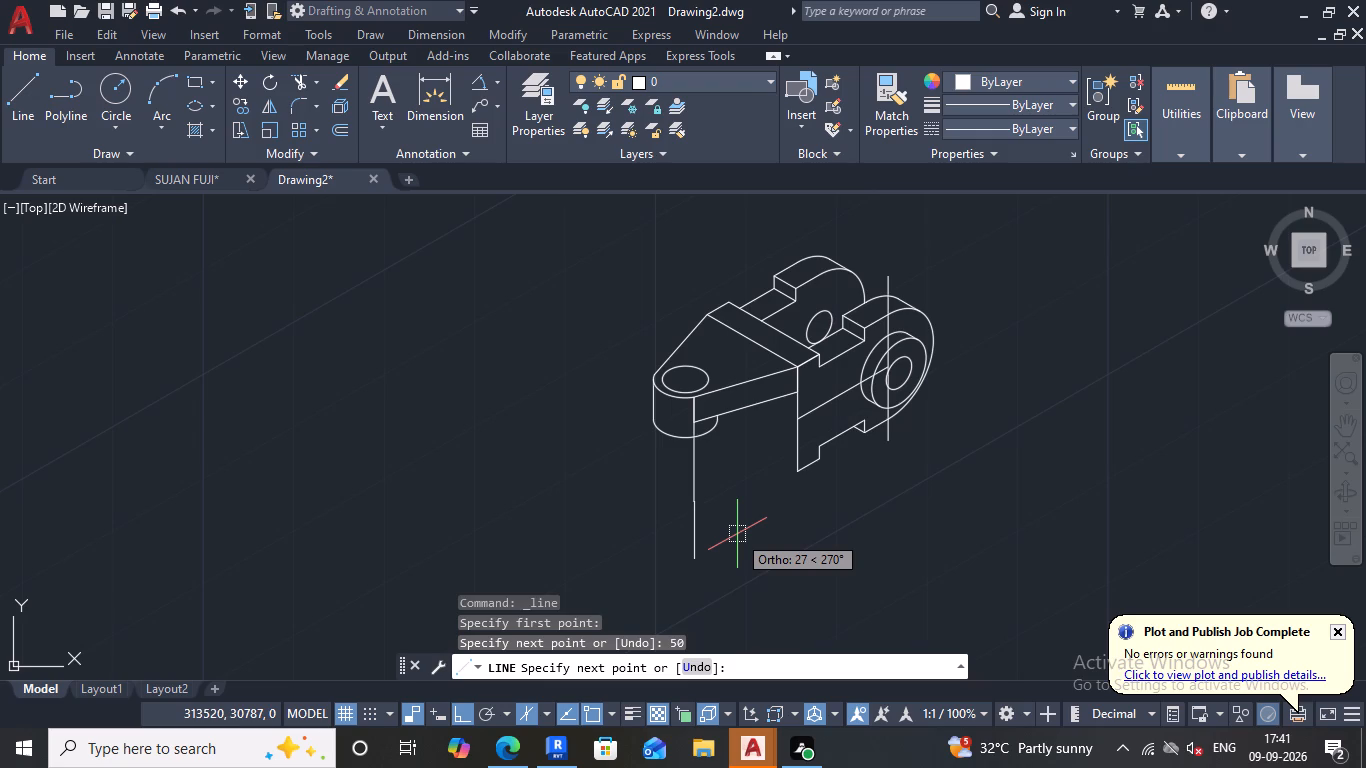
pyautogui.press('Escape')
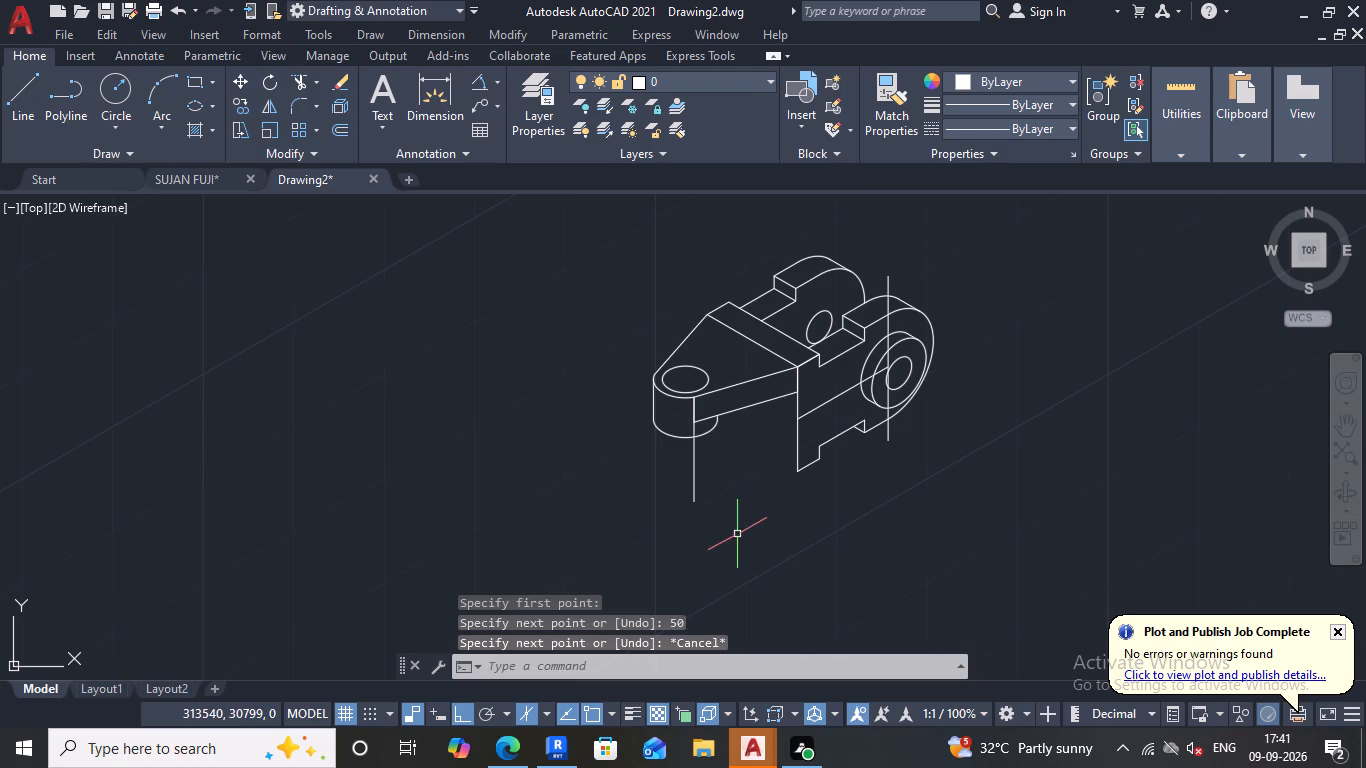
# Draw a slanted line from the lower end of the 50 mm vertical to the body's lower near corner.
pyautogui.click(24, 80)
pyautogui.scroll(1, 696, 509)
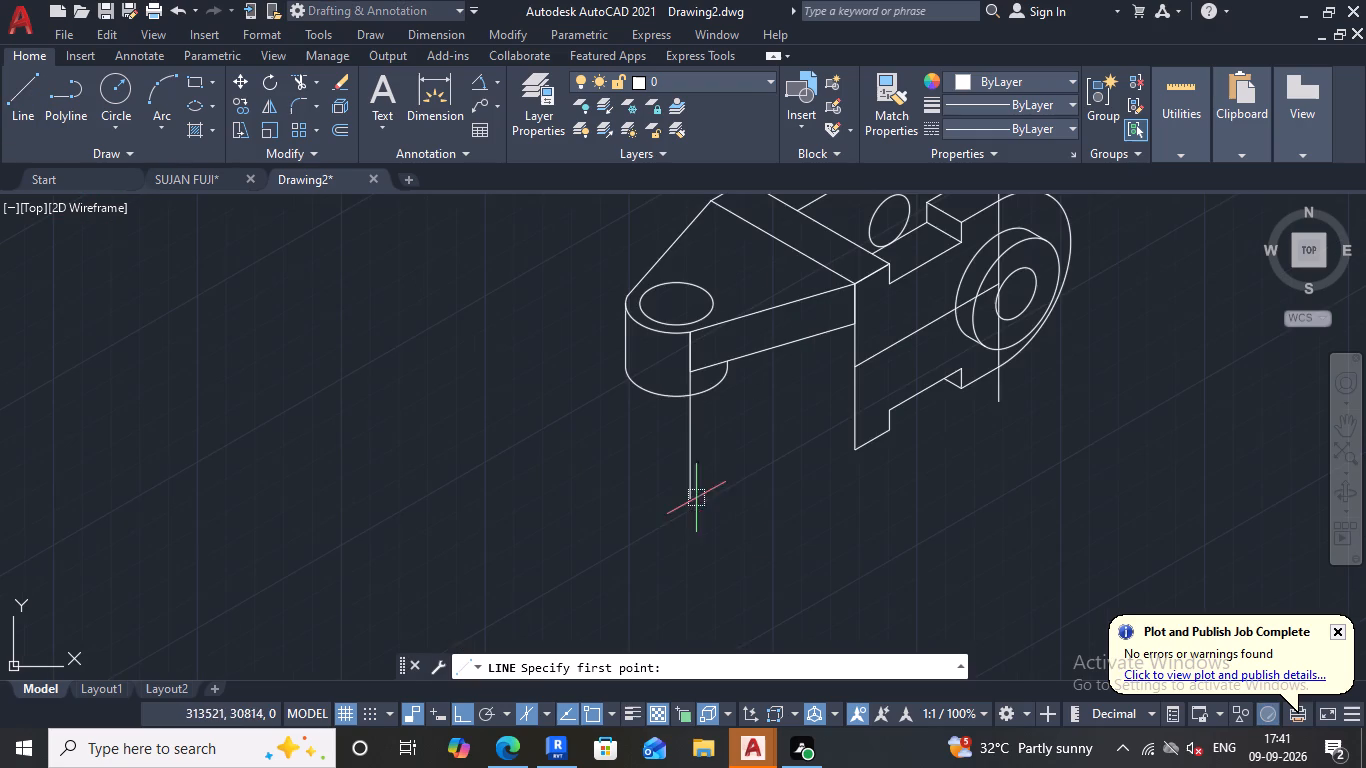
pyautogui.click(693, 495)
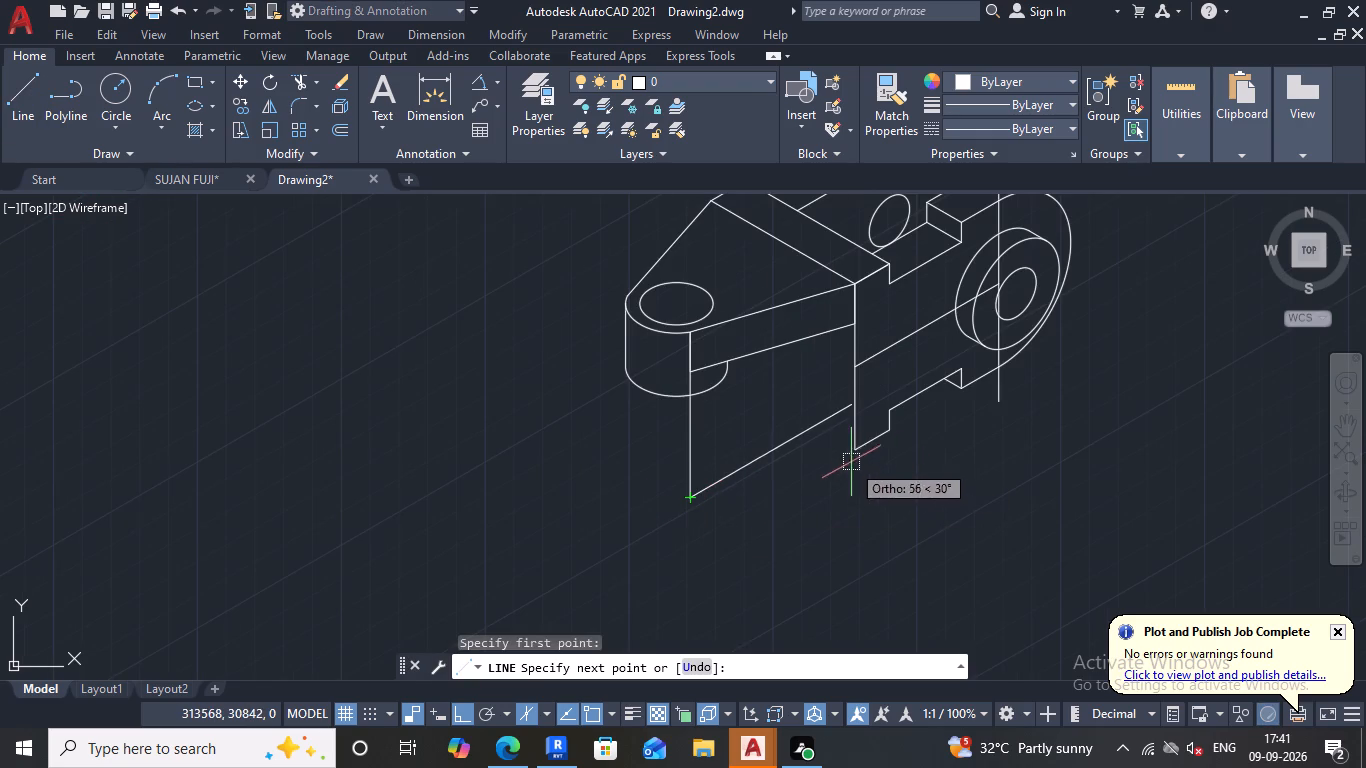
pyautogui.click(858, 448)
pyautogui.press('Escape')
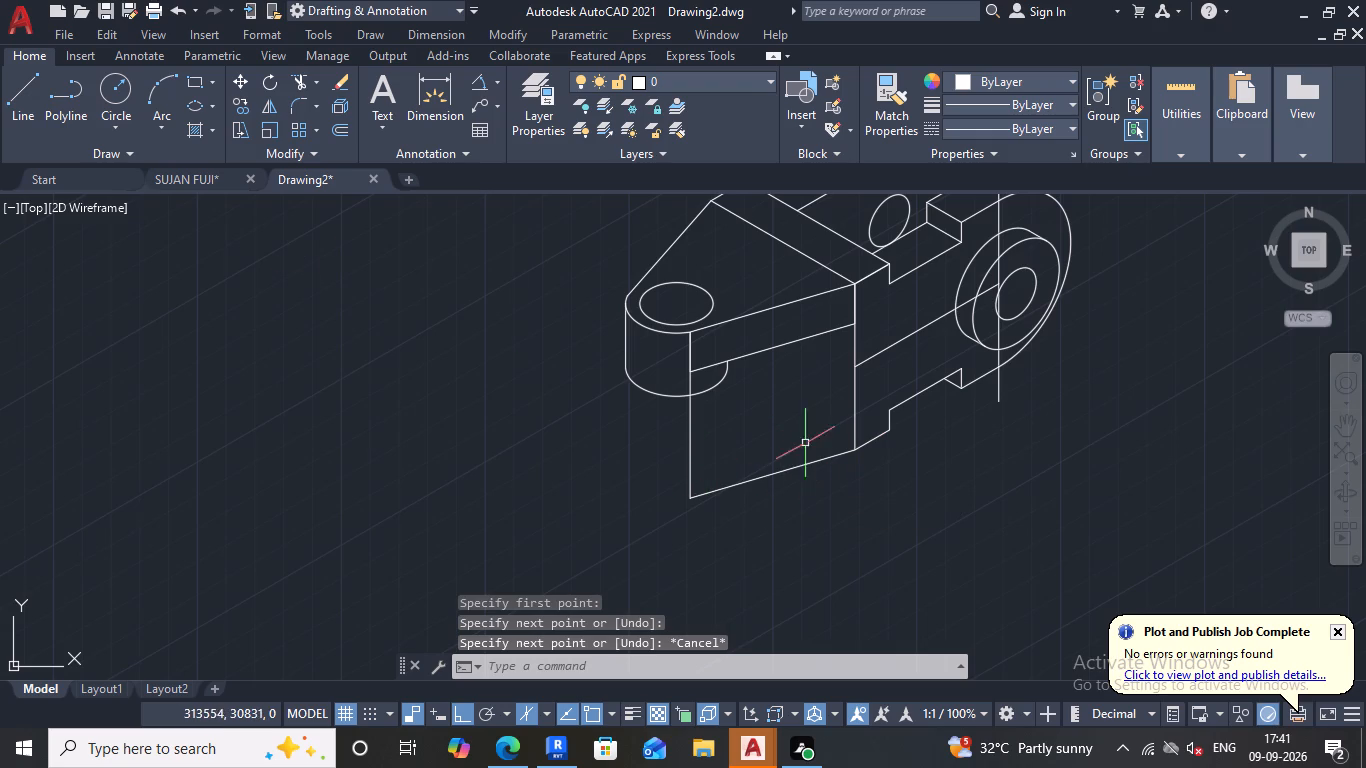
# Draw a 12 mm vertical line upward from the body's lower near corner.
pyautogui.click(27, 106)
pyautogui.scroll(2, 859, 472)
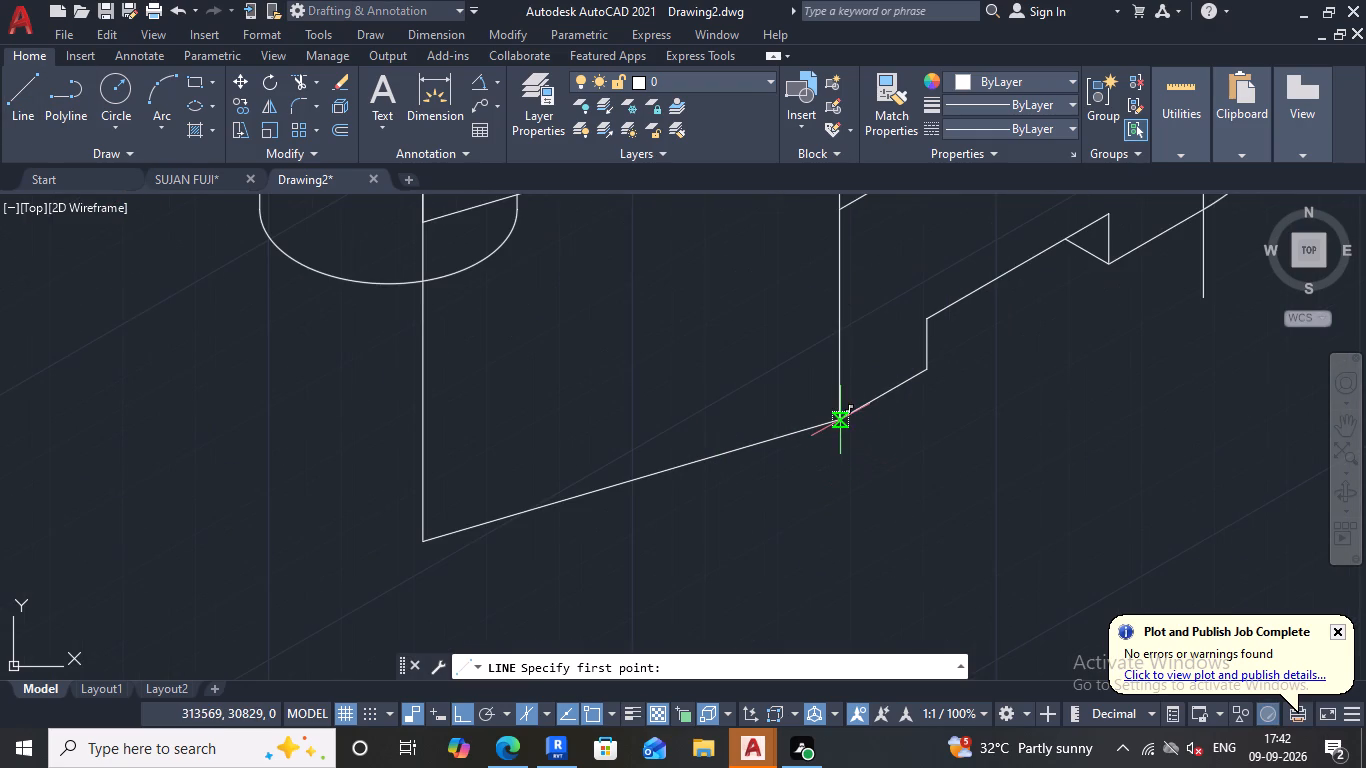
pyautogui.click(839, 415)
pyautogui.write('12')
pyautogui.press('Return')
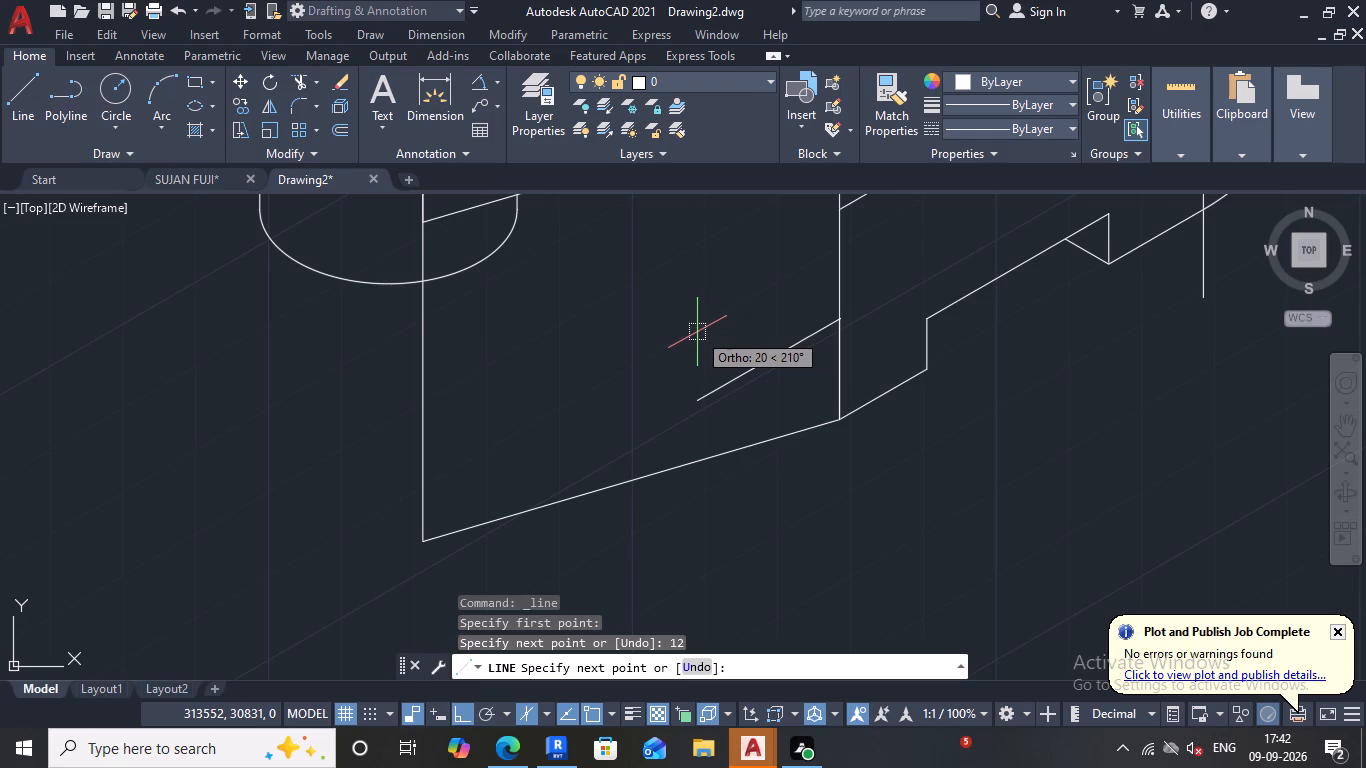
pyautogui.press('Escape')
# Draw a line 12 mm up from the 50 mm vertical's lower end and on to the top of the 12 mm vertical at the body.
pyautogui.click(9, 105)
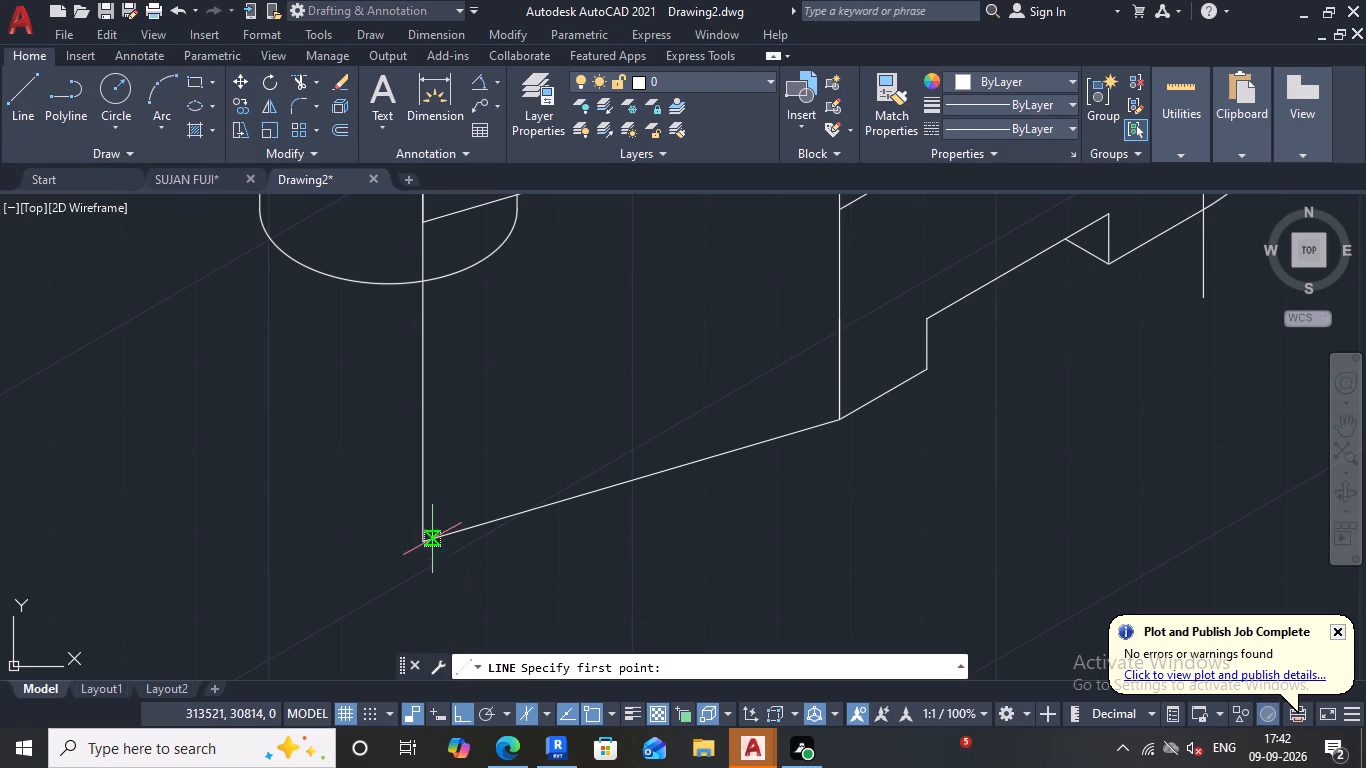
pyautogui.click(427, 534)
pyautogui.write('12')
pyautogui.press('Return')
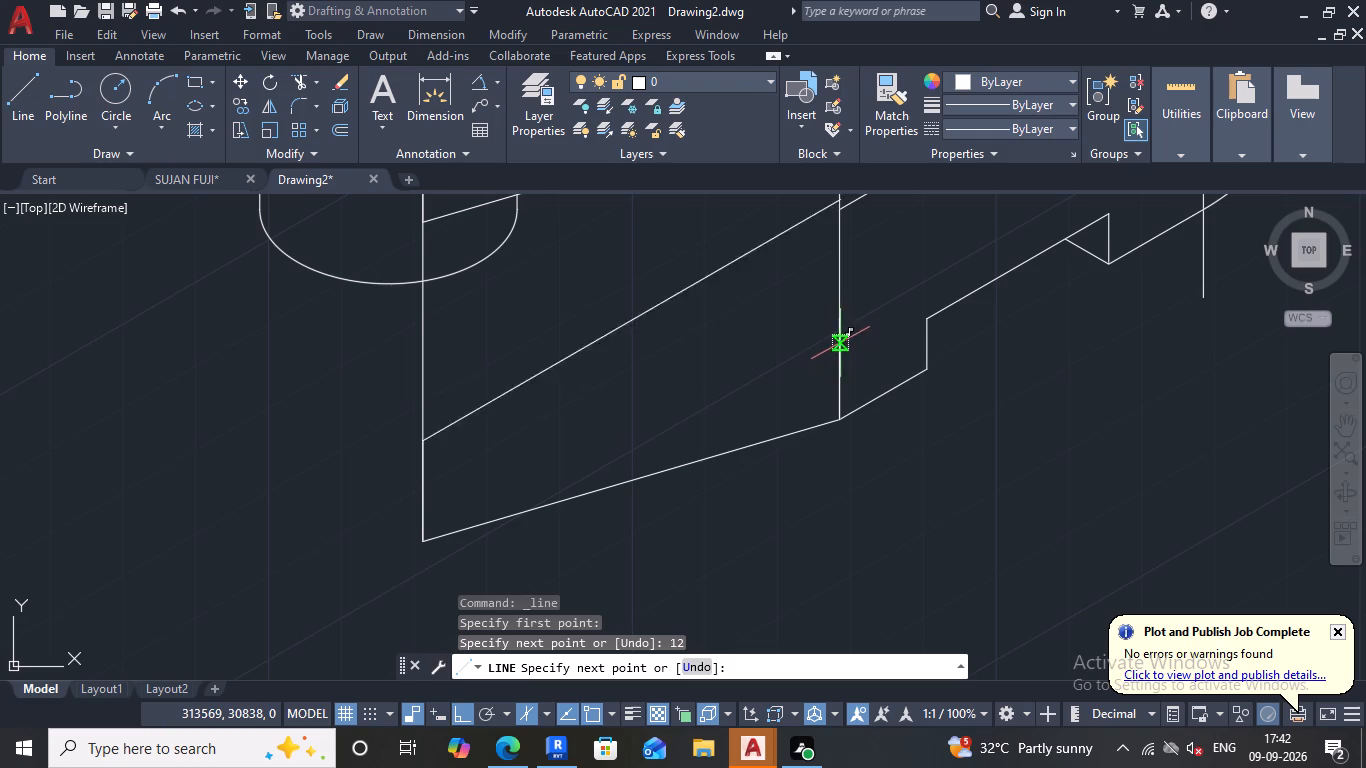
pyautogui.click(837, 317)
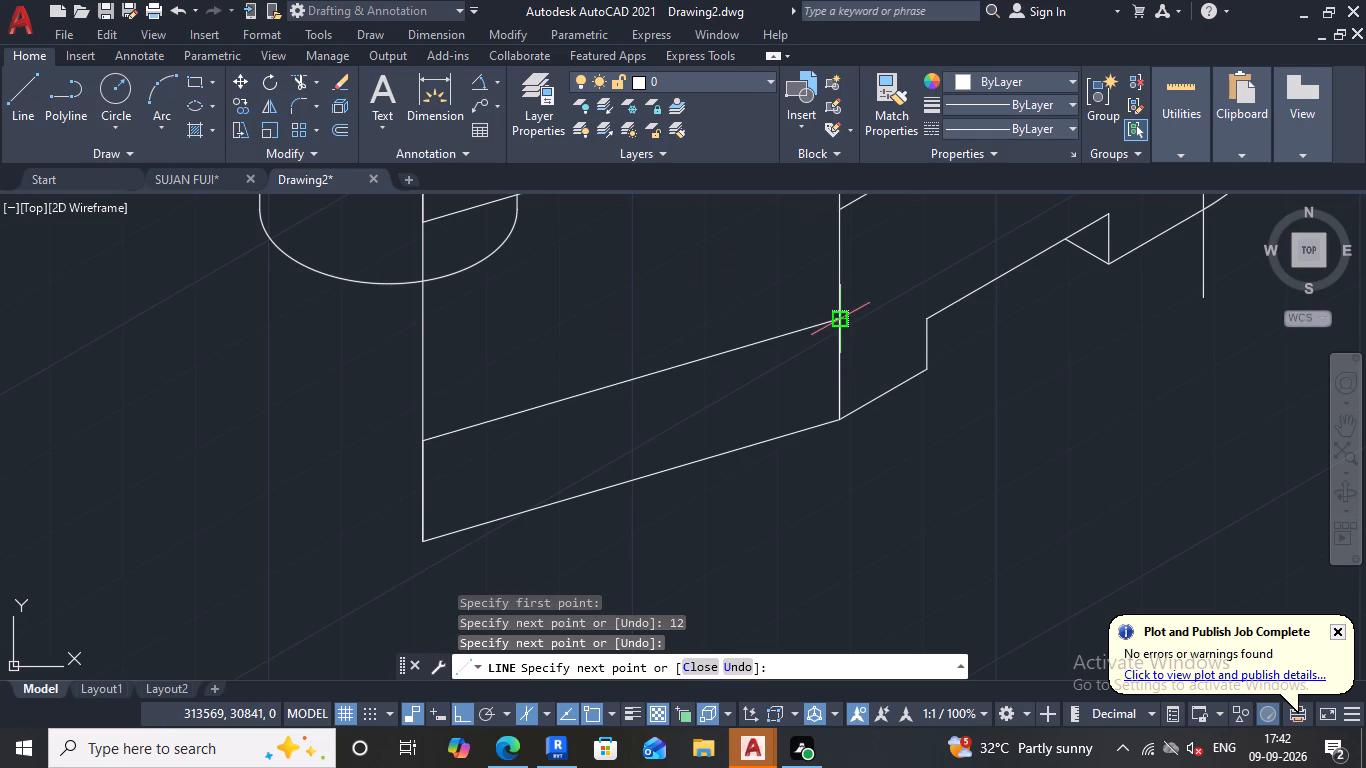
pyautogui.press('Escape')
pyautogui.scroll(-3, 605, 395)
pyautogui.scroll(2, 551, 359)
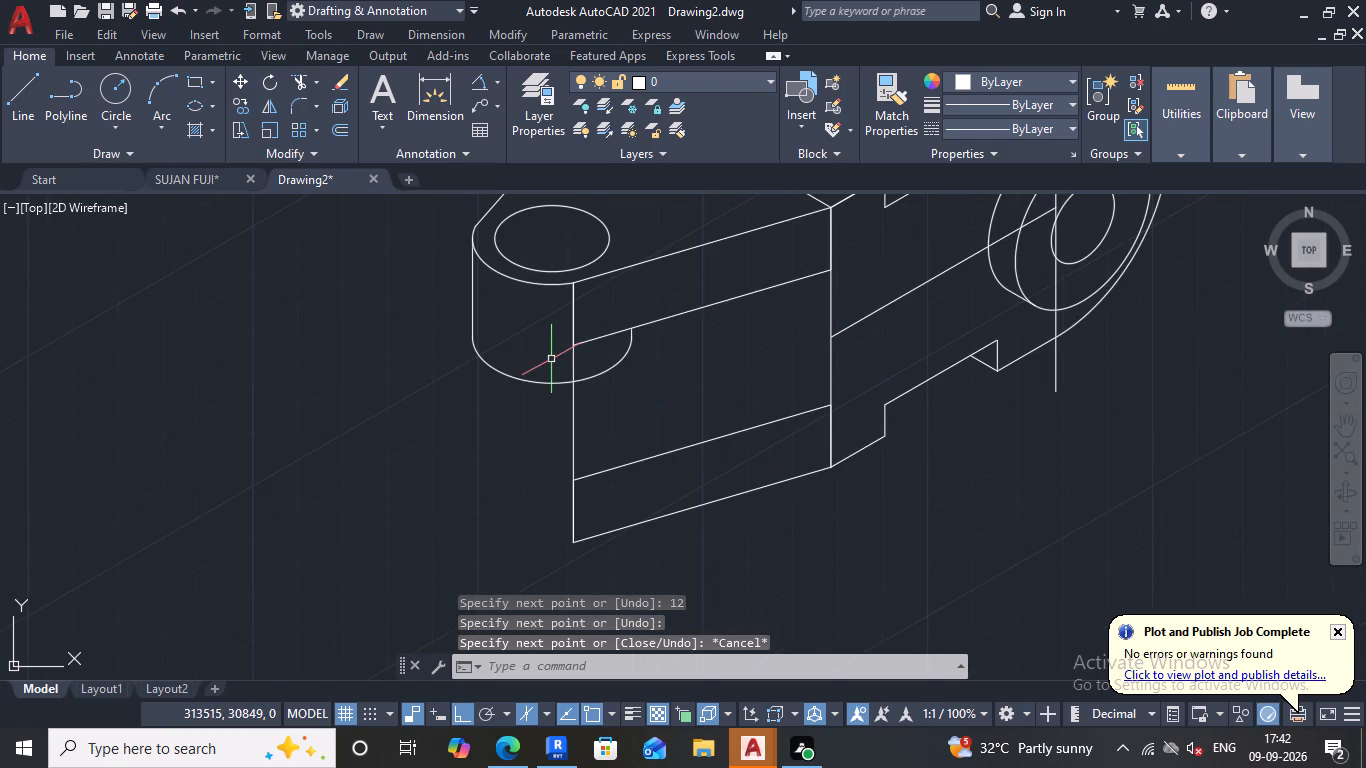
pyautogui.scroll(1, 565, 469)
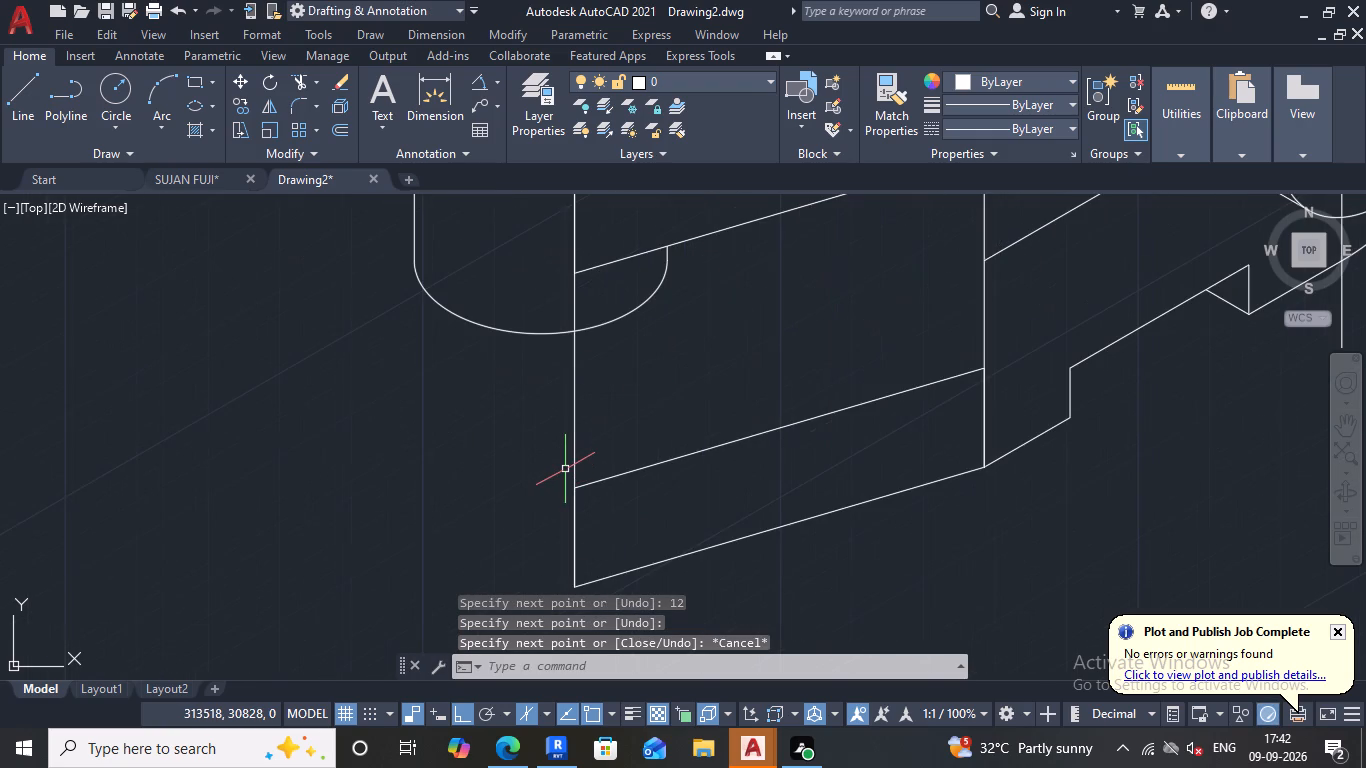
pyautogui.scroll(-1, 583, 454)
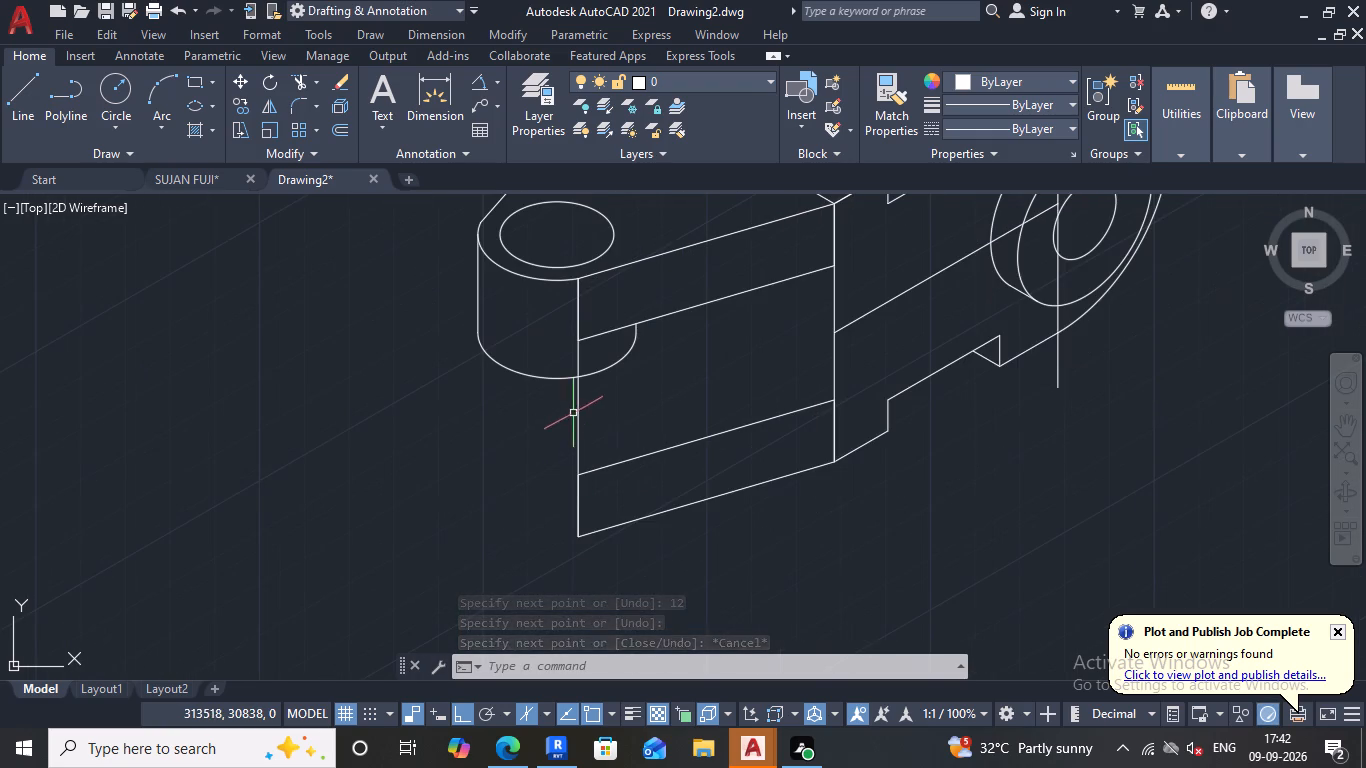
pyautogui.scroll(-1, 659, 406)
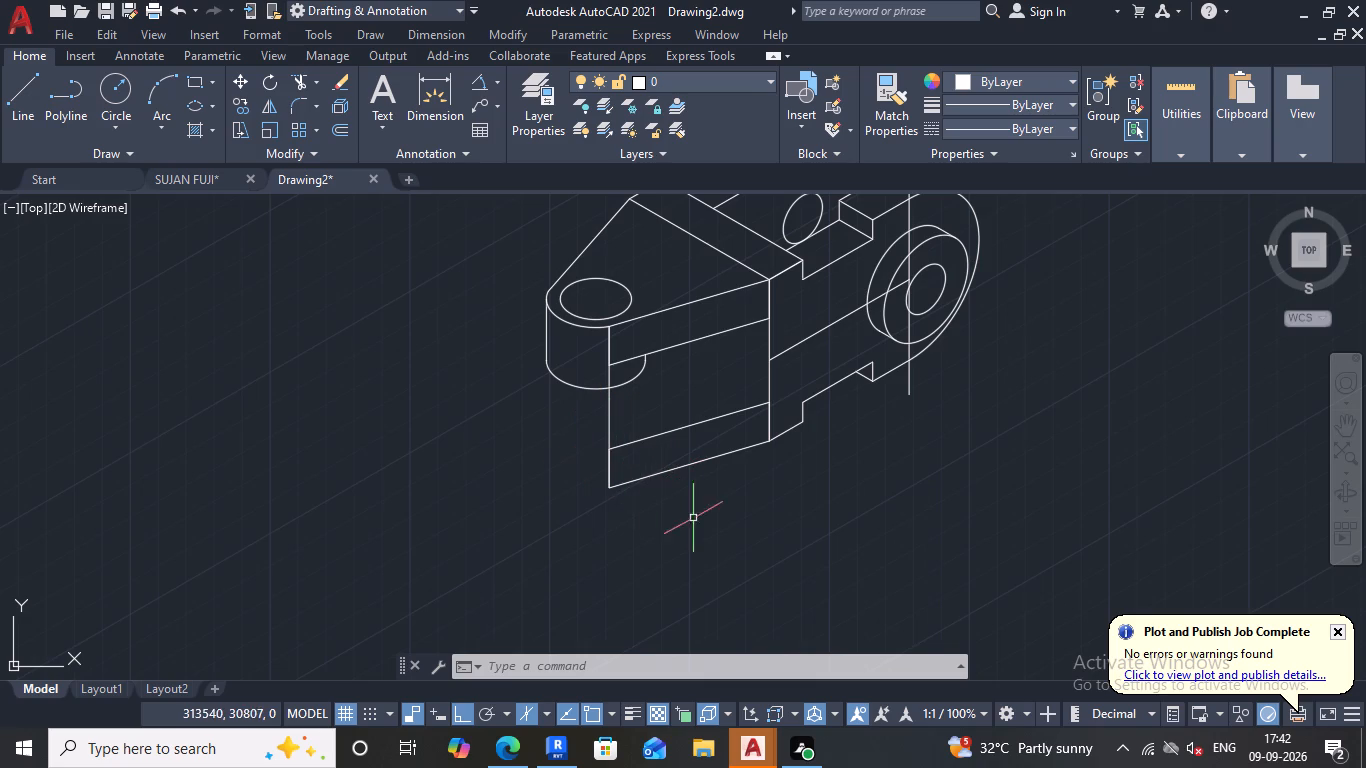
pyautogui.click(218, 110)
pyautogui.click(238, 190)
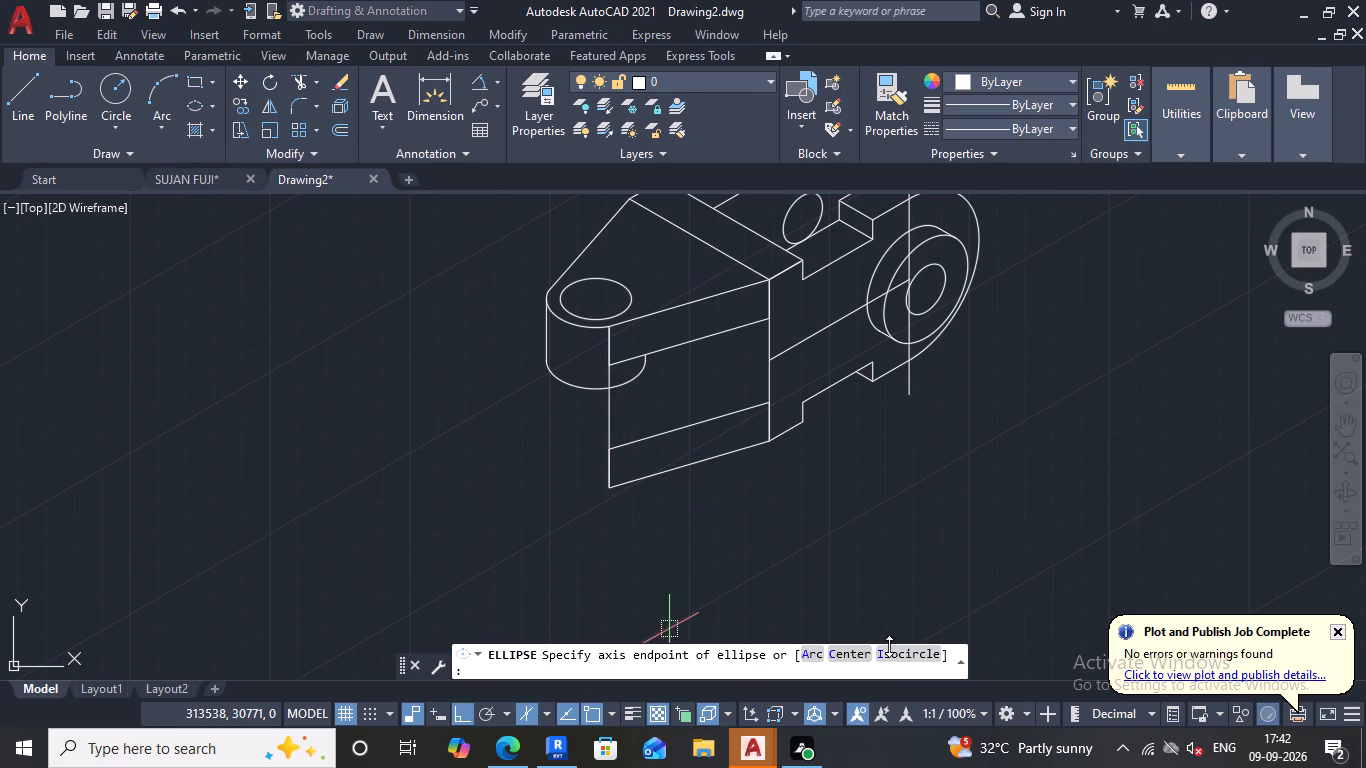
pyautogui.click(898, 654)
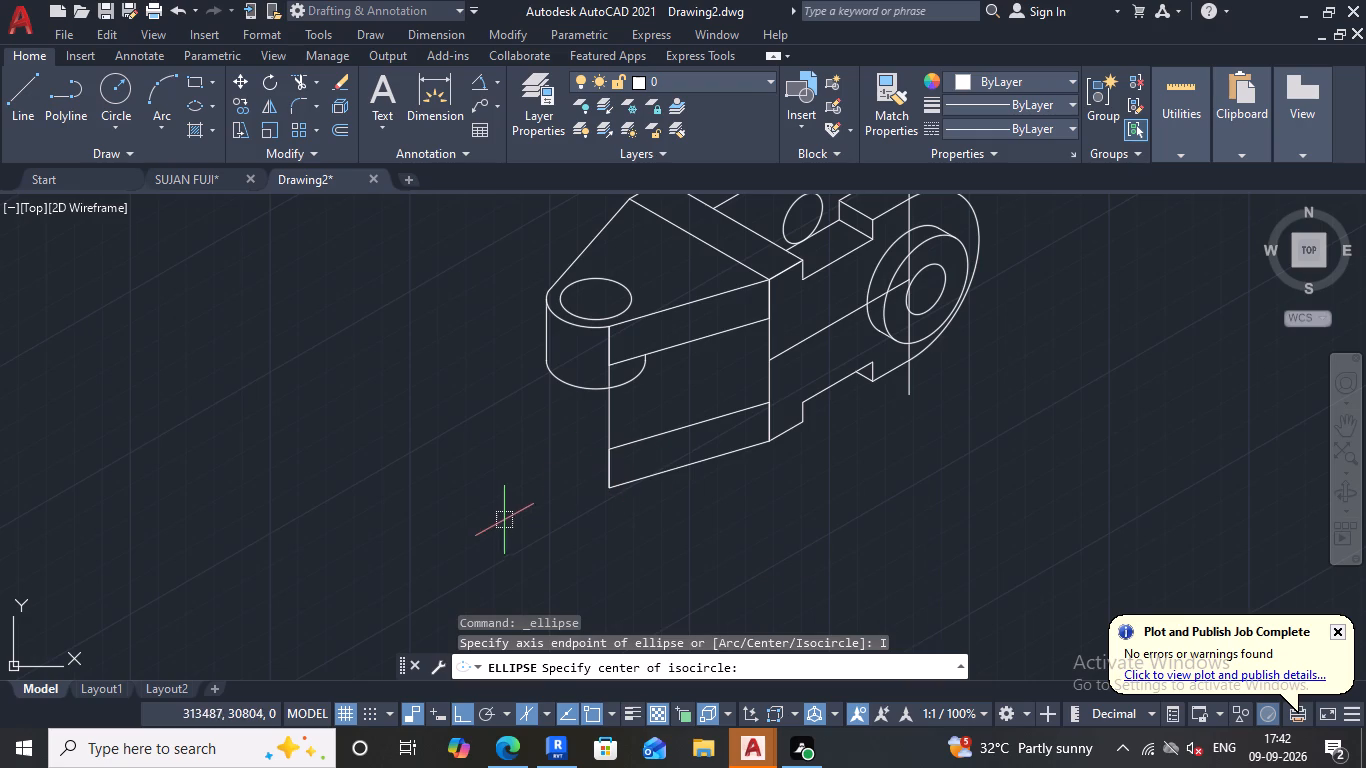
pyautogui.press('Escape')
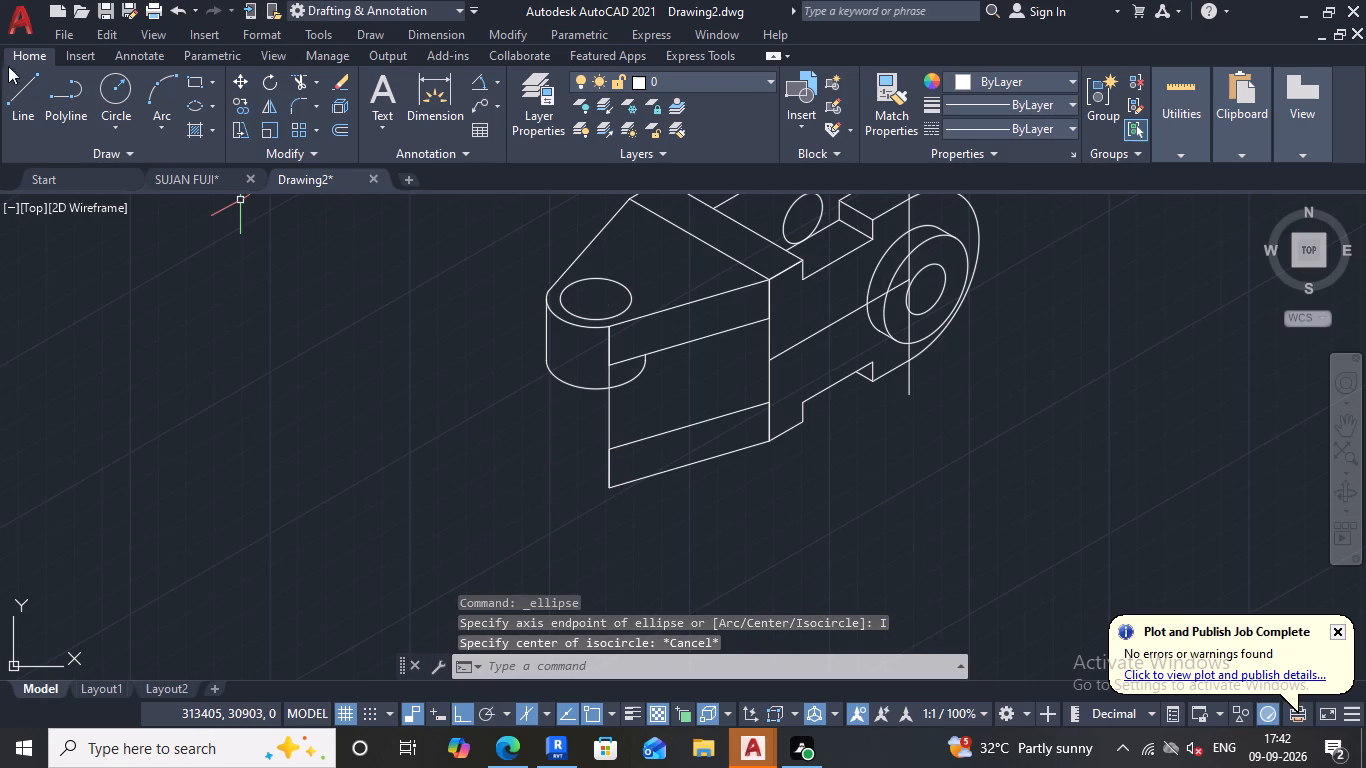
# Draw a 50 mm vertical line downward from the centre of the cylinder's top ellipse.
pyautogui.click(30, 95)
pyautogui.click(594, 299)
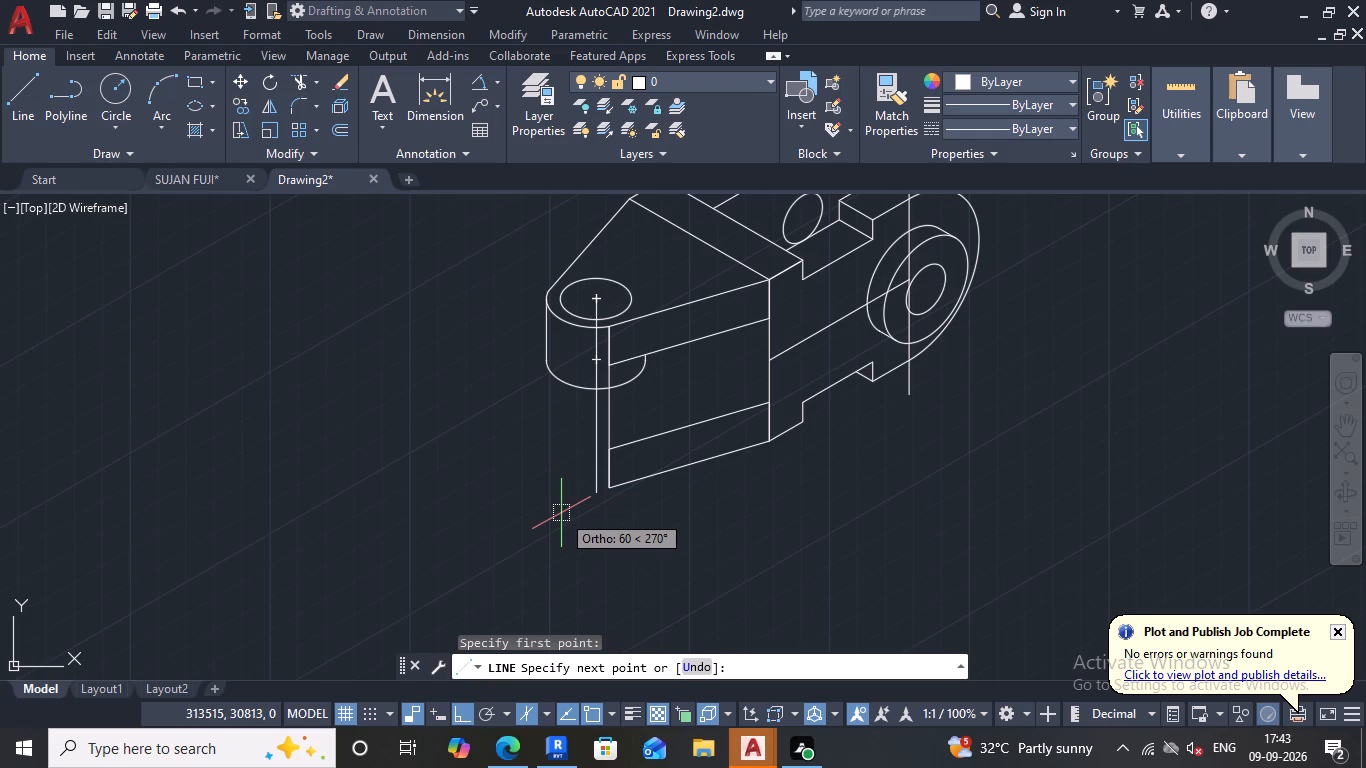
pyautogui.write('50')
pyautogui.press('Return')
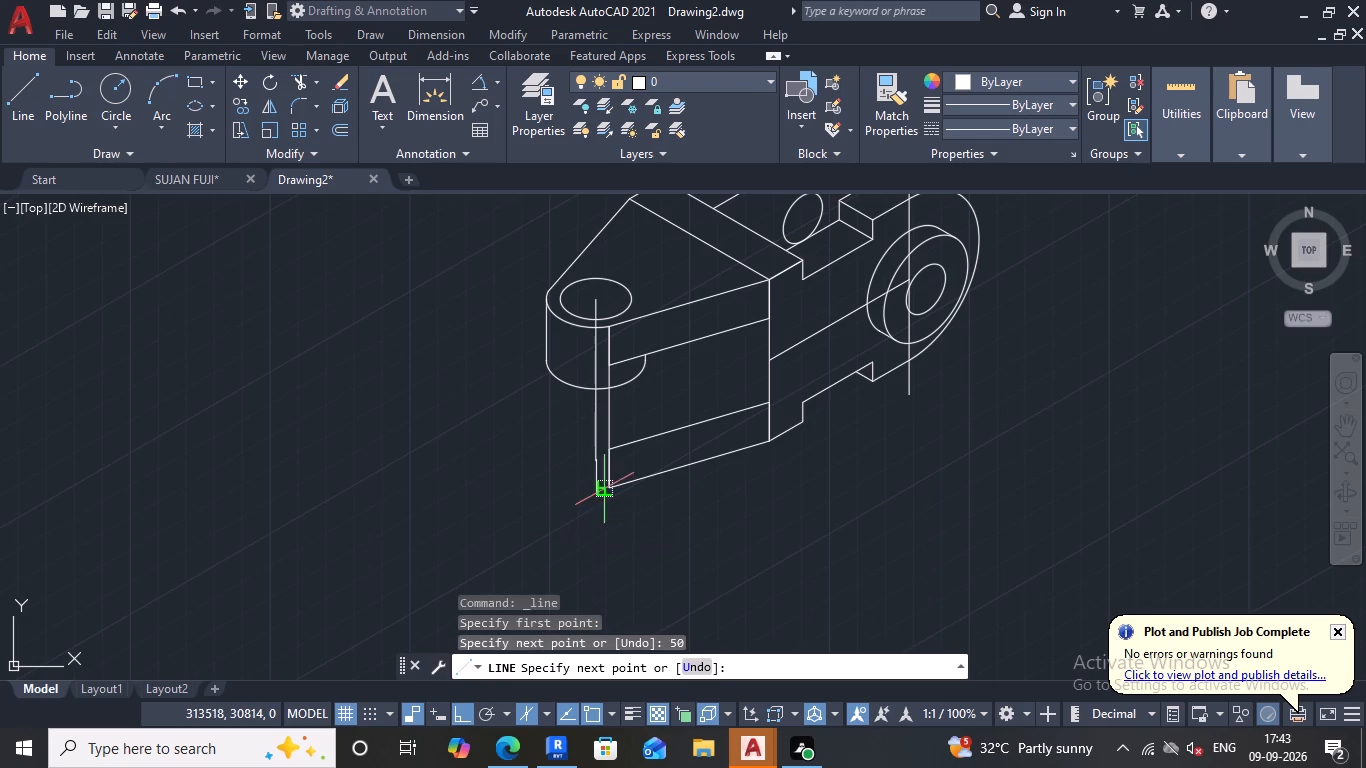
pyautogui.press('Escape')
# Draw a line 19 mm up from the centre line's lower end, with a short oblique segment from its upper end.
pyautogui.click(11, 110)
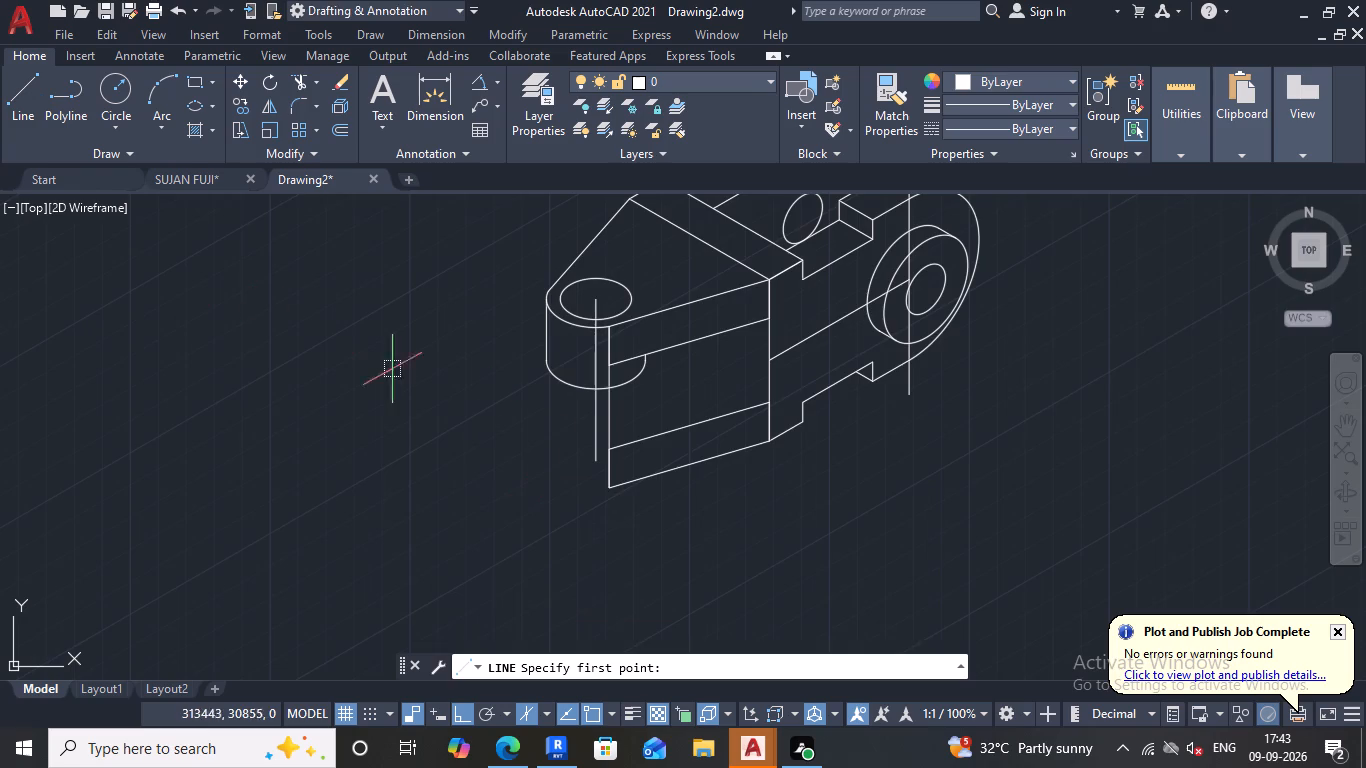
pyautogui.scroll(2, 585, 454)
pyautogui.click(606, 472)
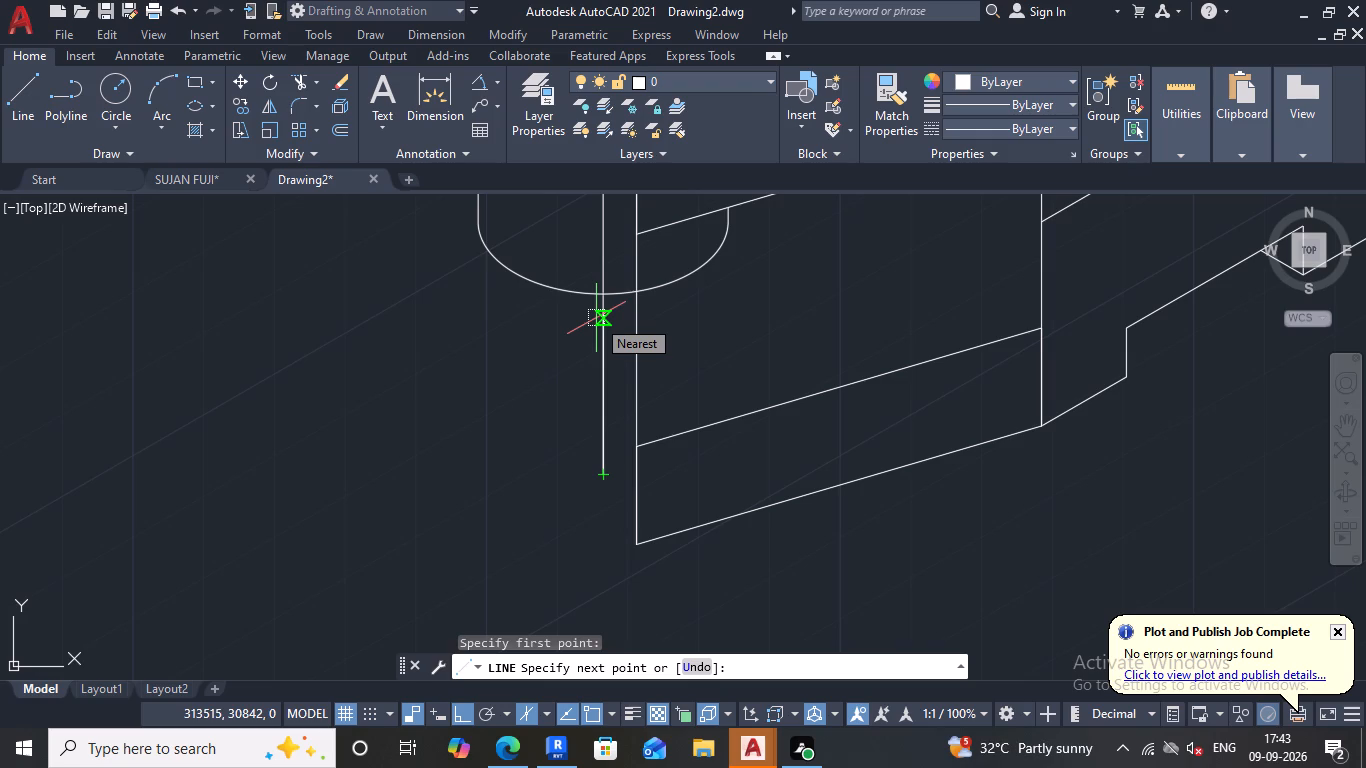
pyautogui.write('16')
pyautogui.press('BackSpace')
pyautogui.press('9')
pyautogui.press('Return')
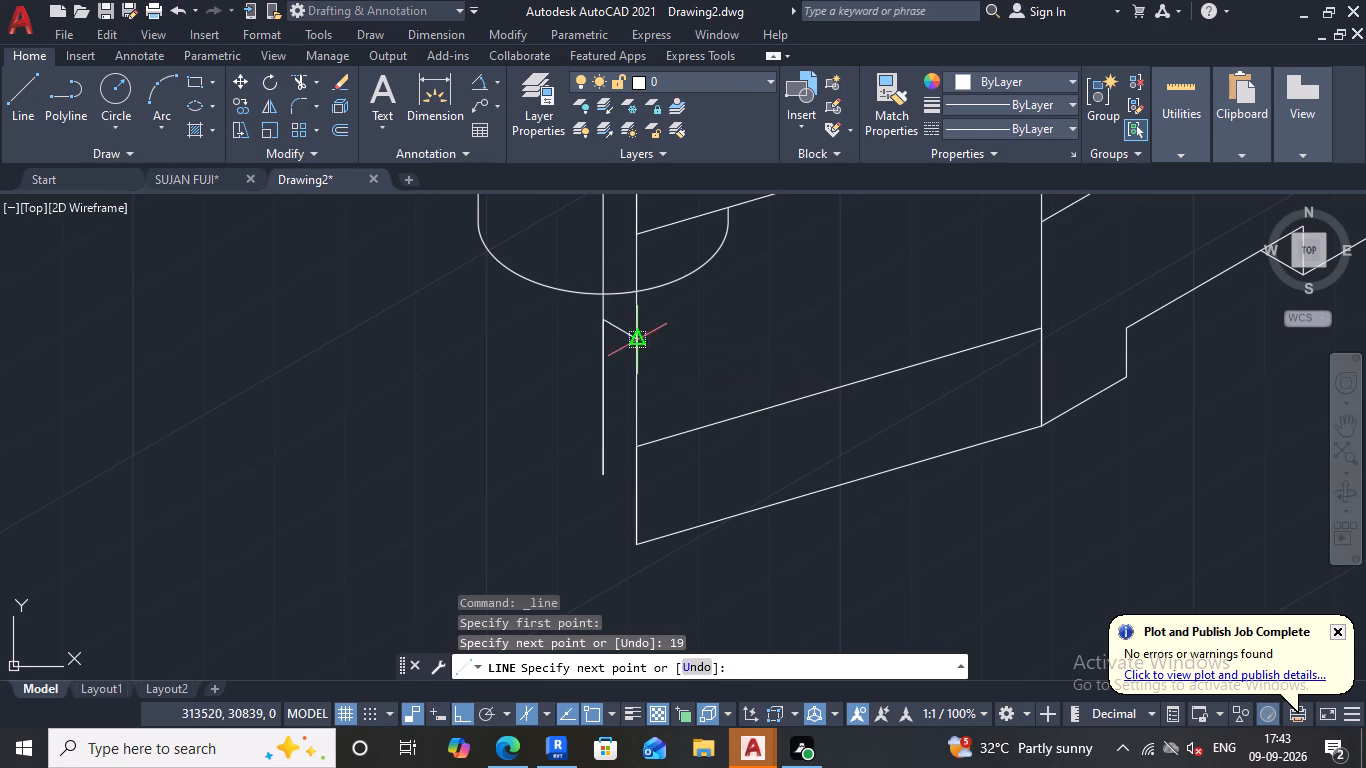
pyautogui.scroll(1, 621, 324)
pyautogui.scroll(-1, 621, 324)
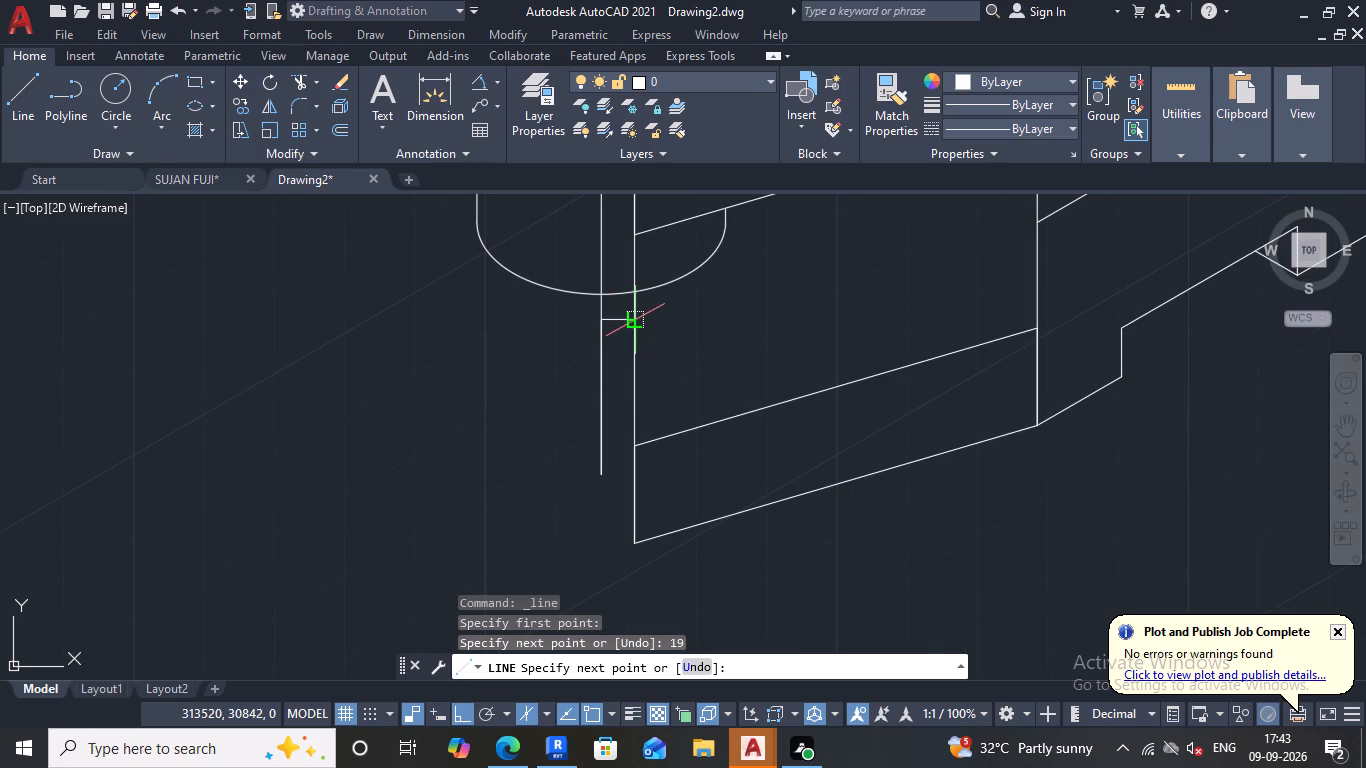
pyautogui.scroll(2, 621, 321)
pyautogui.click(621, 316)
pyautogui.press('Escape')
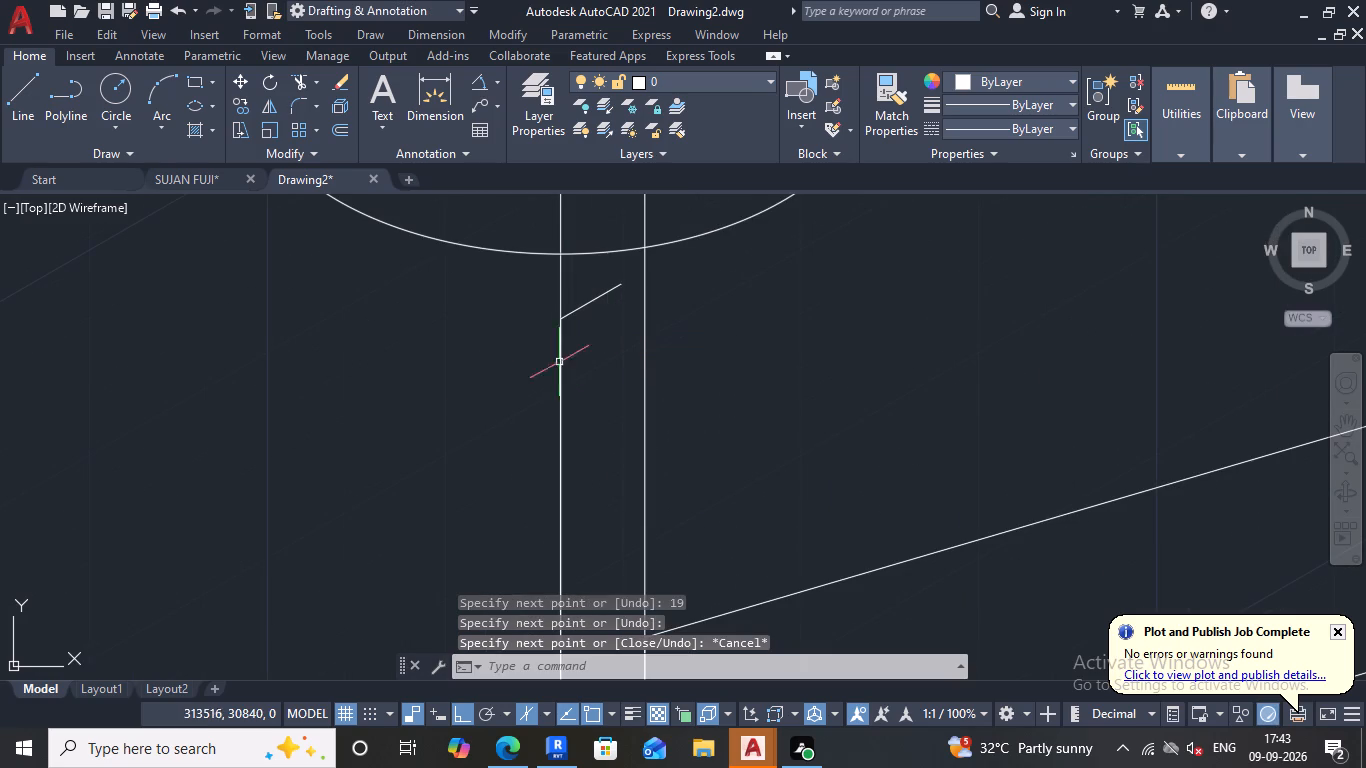
# Draw a top-plane isocircle of radius 12.5 mm centred on the upper end of the 19 mm line.
pyautogui.click(182, 105)
pyautogui.click(189, 107)
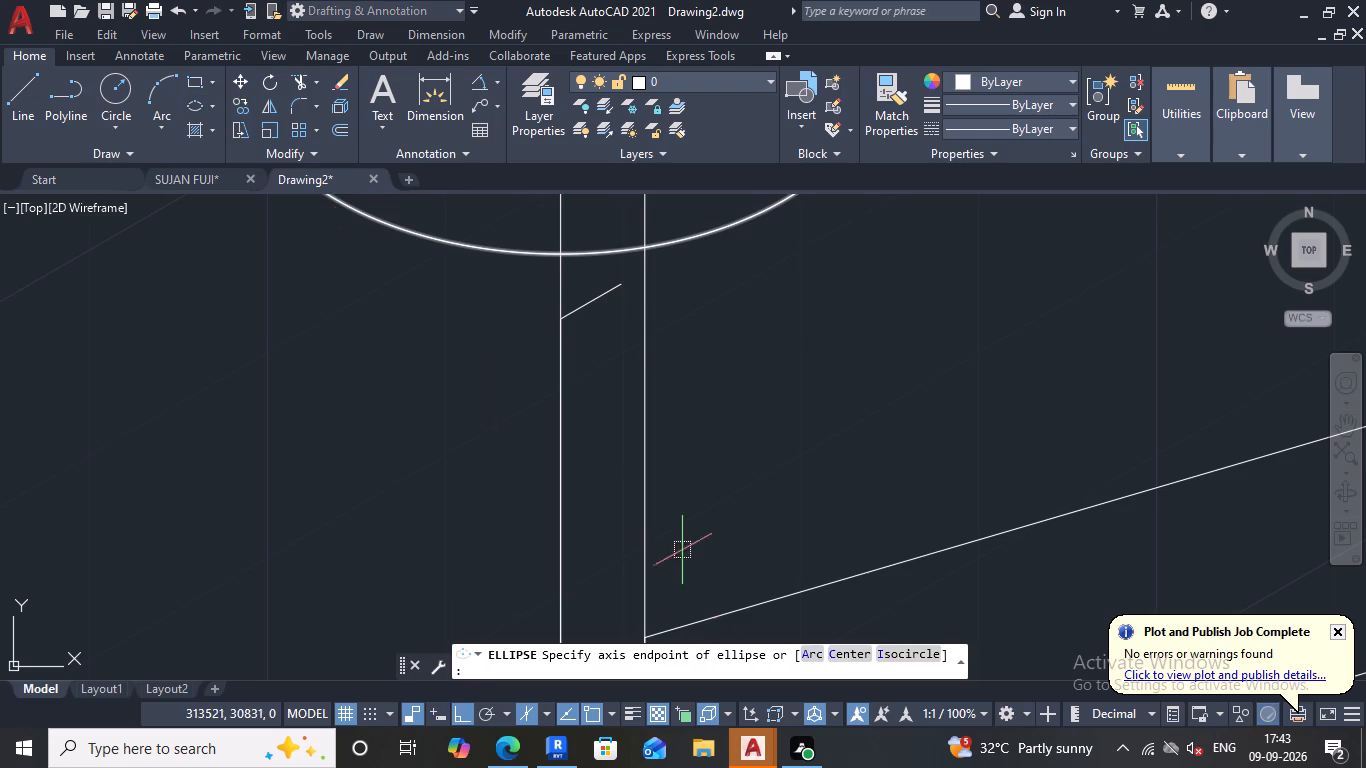
pyautogui.click(903, 660)
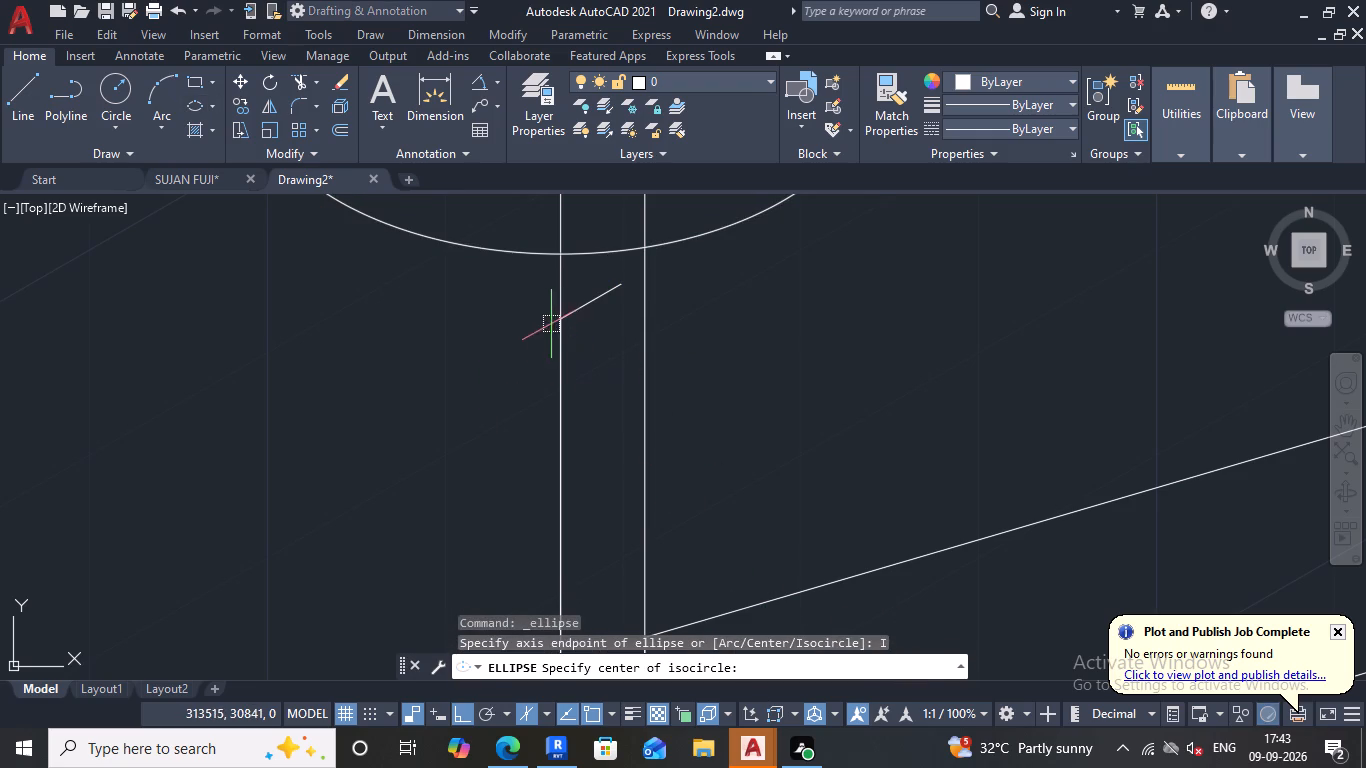
pyautogui.click(567, 320)
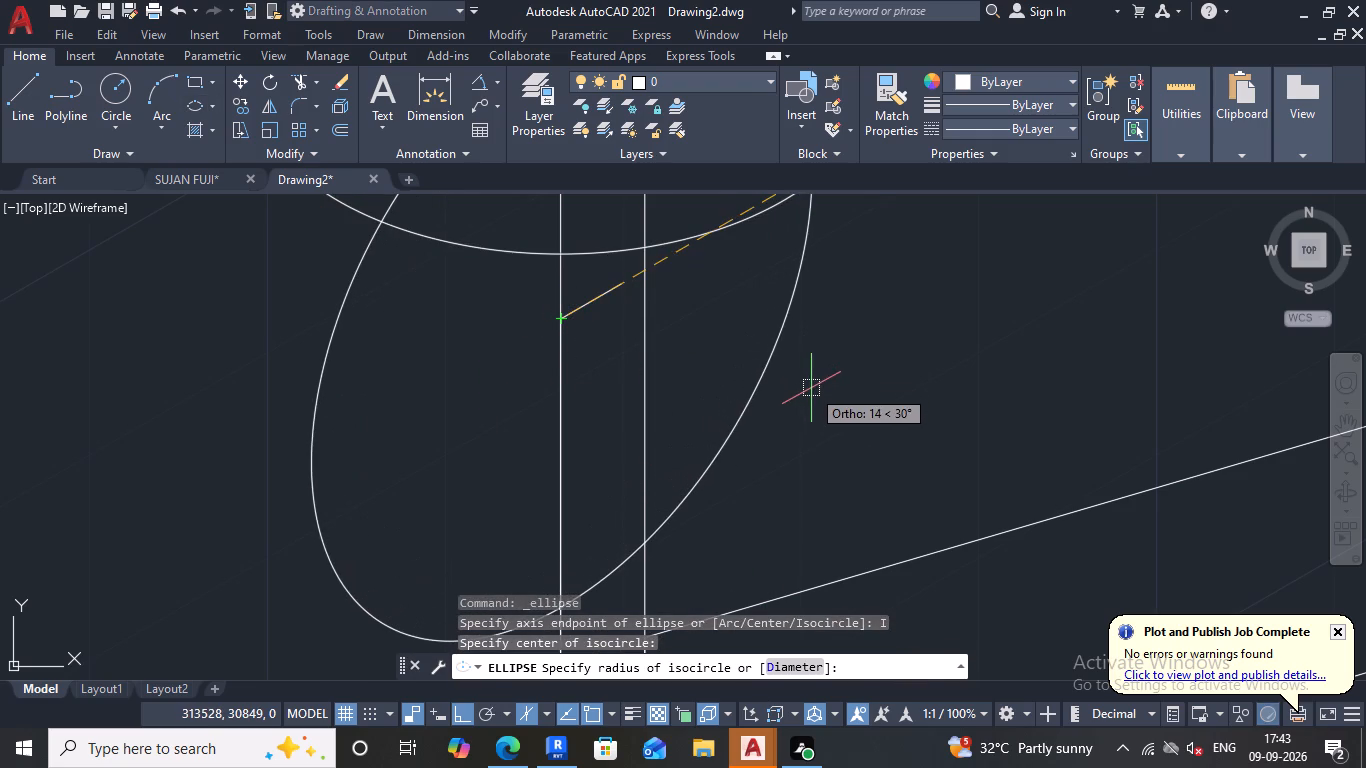
pyautogui.scroll(-3, 781, 481)
pyautogui.press('F5')
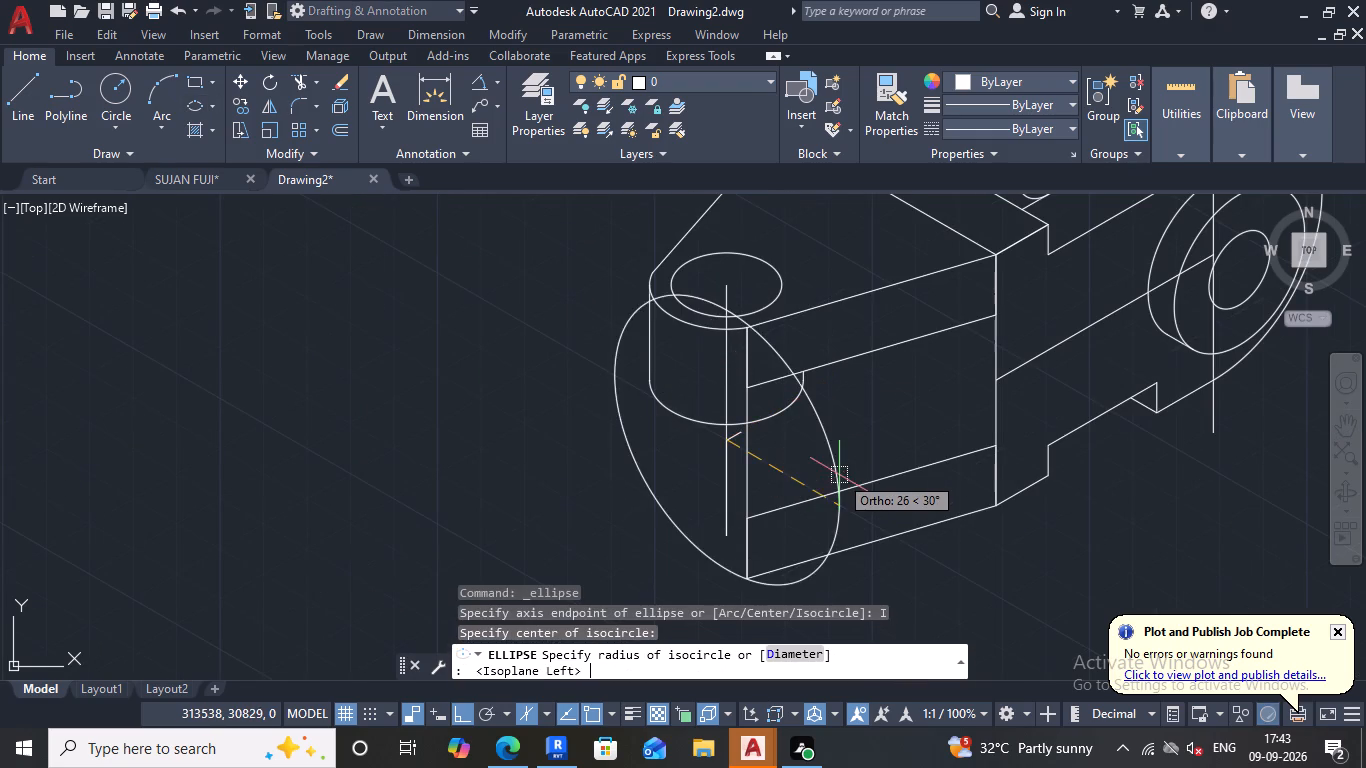
pyautogui.press('F5')
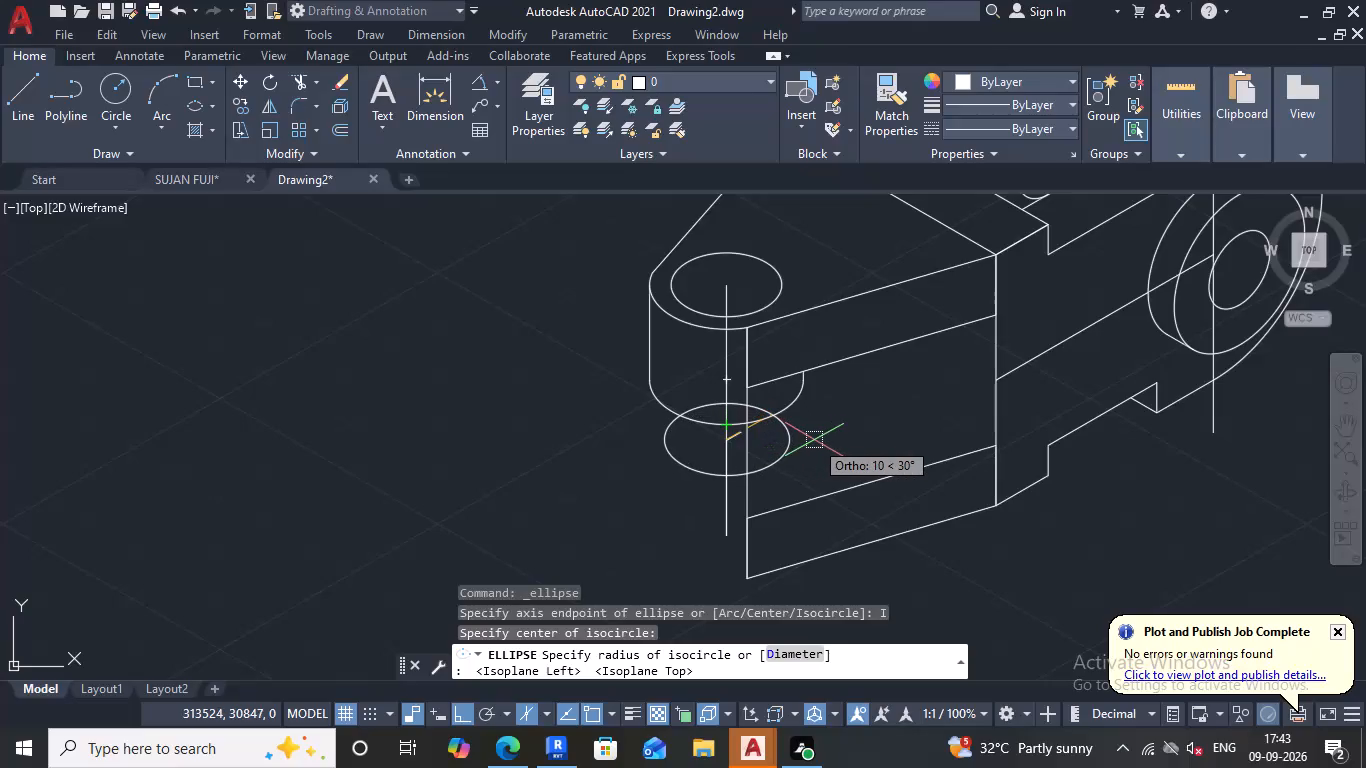
pyautogui.scroll(1, 792, 438)
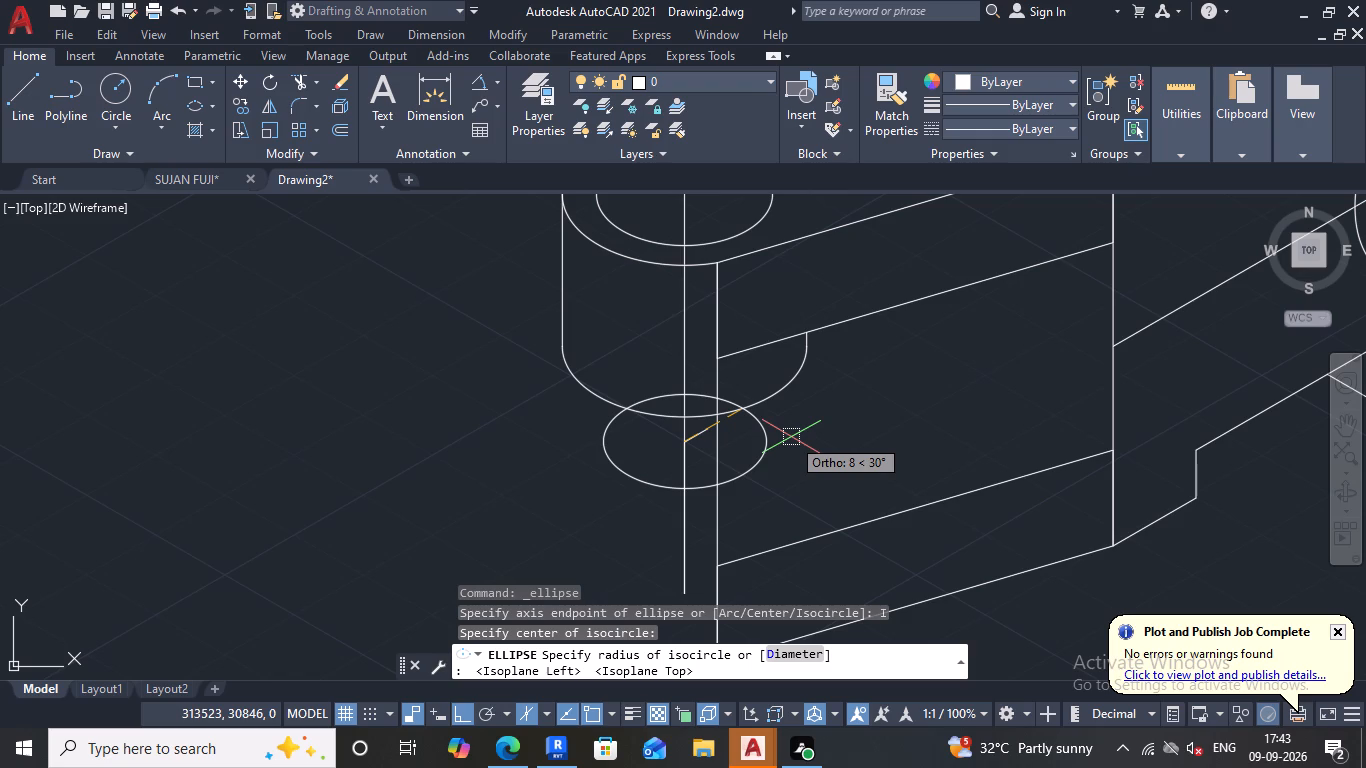
pyautogui.write('12.5')
pyautogui.press('Return')
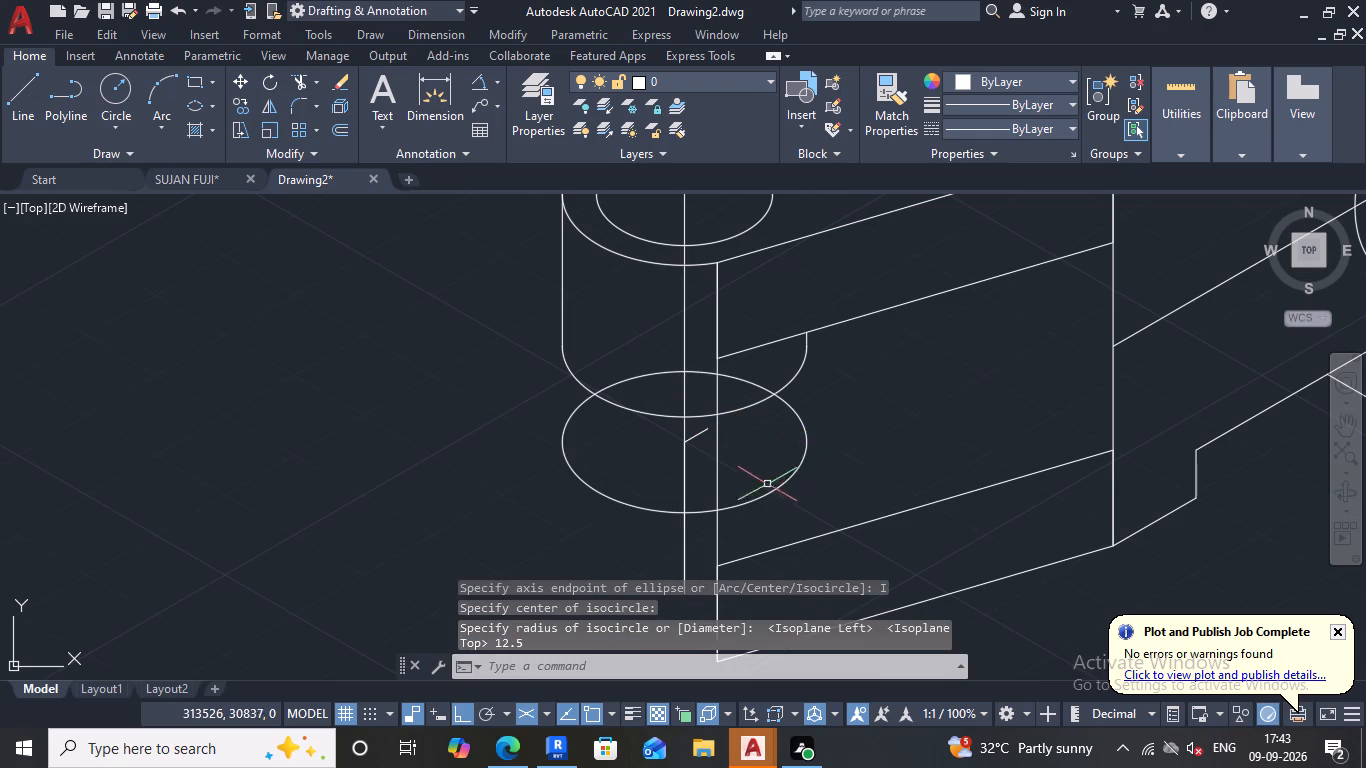
# Draw a concentric isocircle of radius 9 mm inside the 12.5 mm radius isocircle.
pyautogui.click(196, 109)
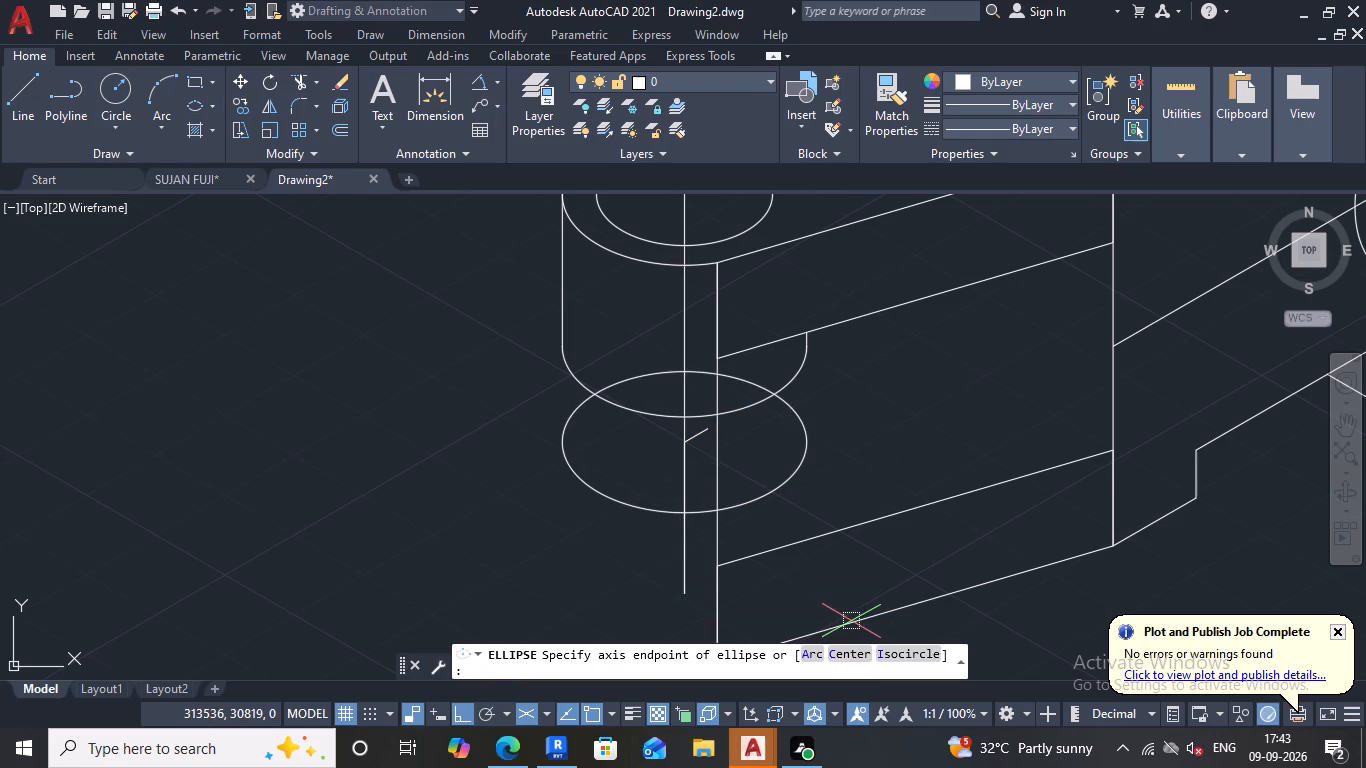
pyautogui.click(905, 655)
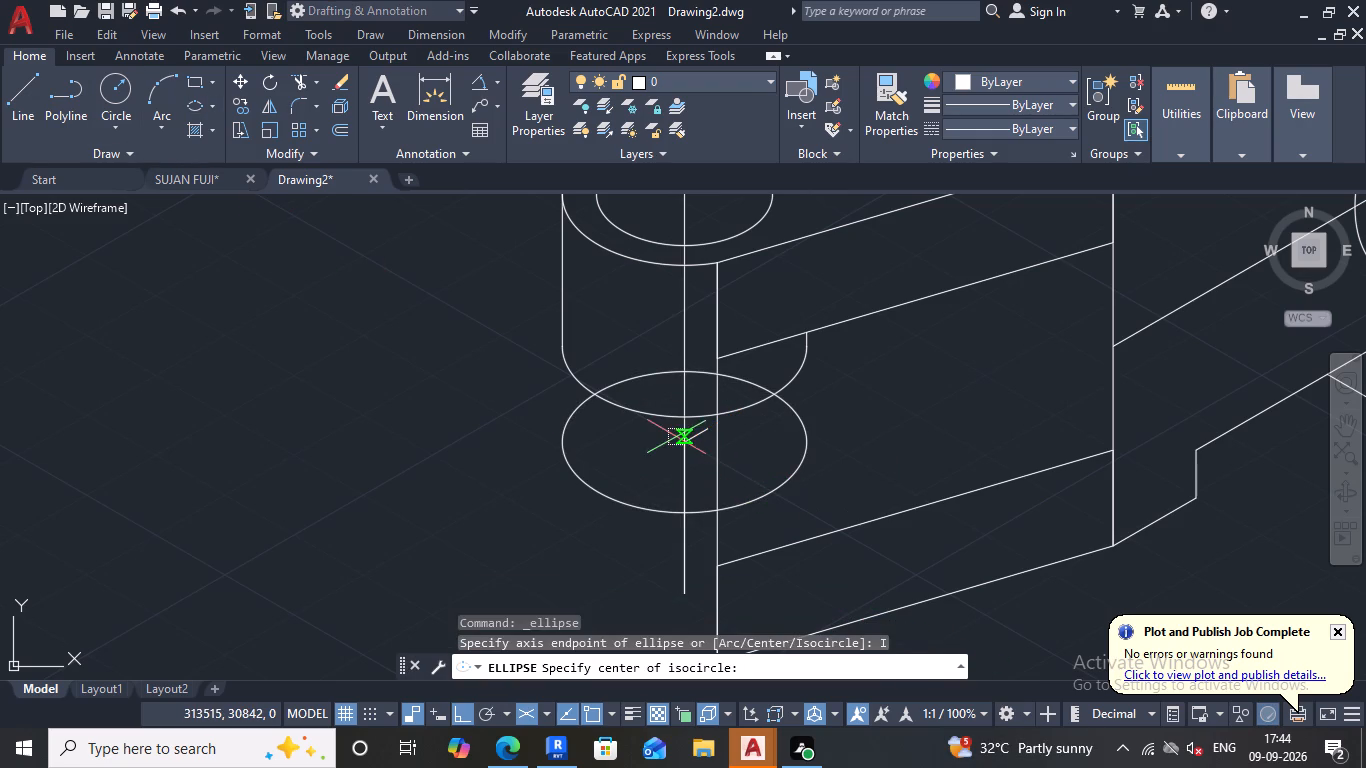
pyautogui.click(683, 443)
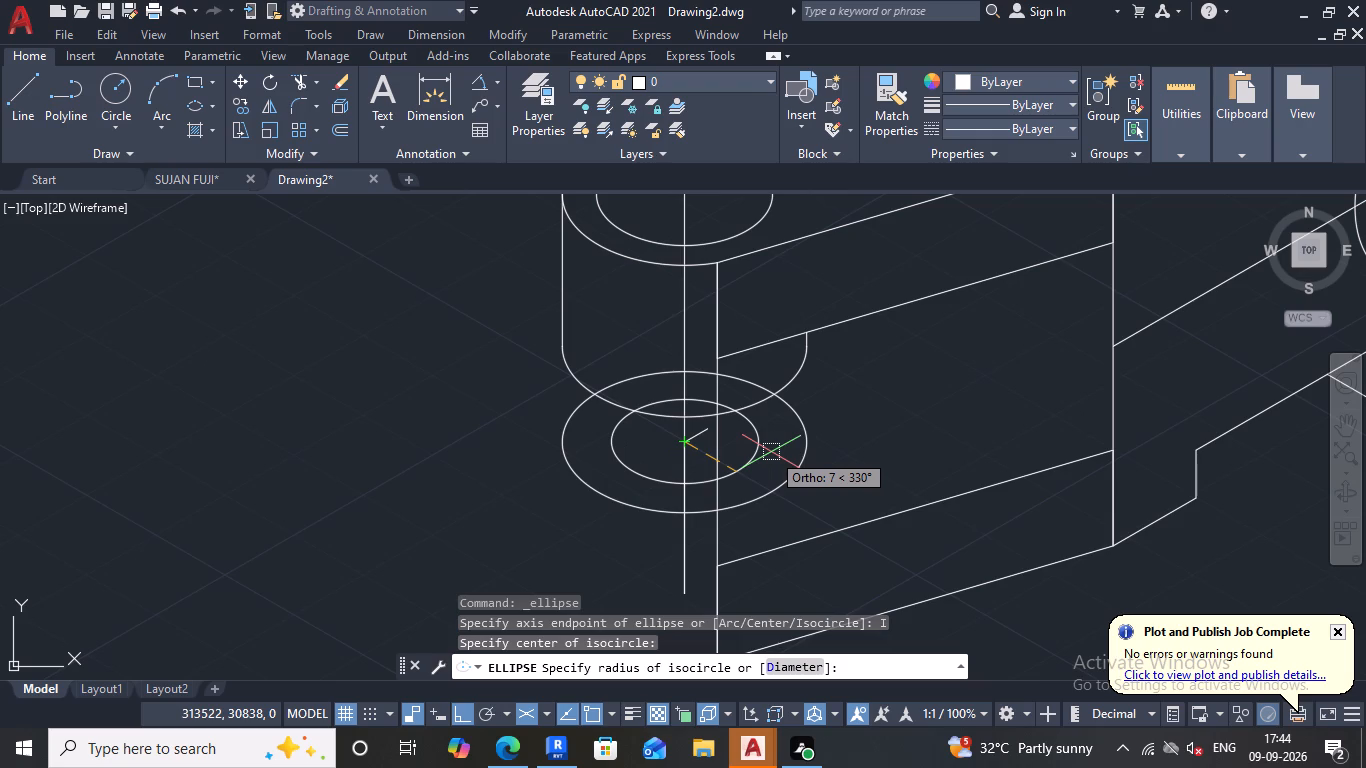
pyautogui.press('9')
pyautogui.press('Return')
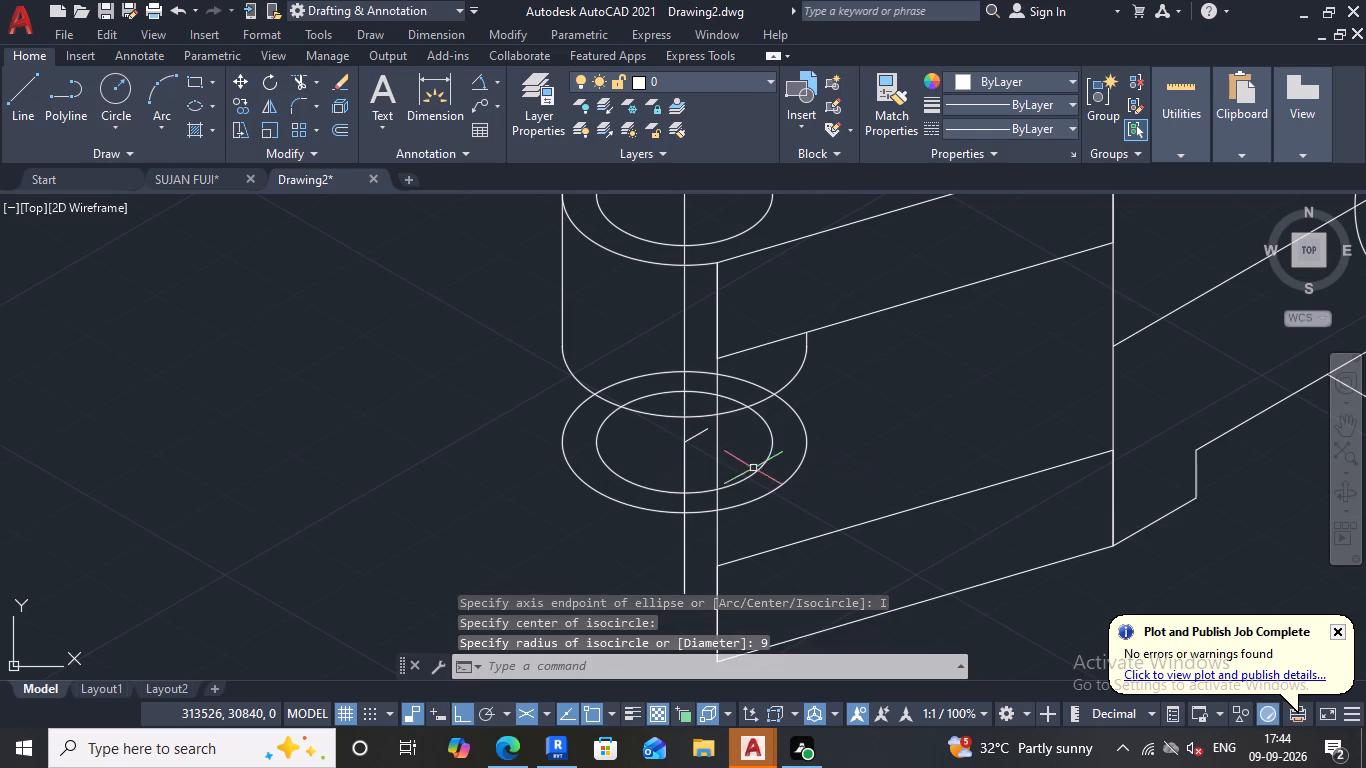
# Copy the 12.5 mm radius isocircle straight down, from its crossing with the near vertical line to the lower arm's upper slanted line end.
pyautogui.scroll(-1, 723, 485)
pyautogui.scroll(1, 731, 514)
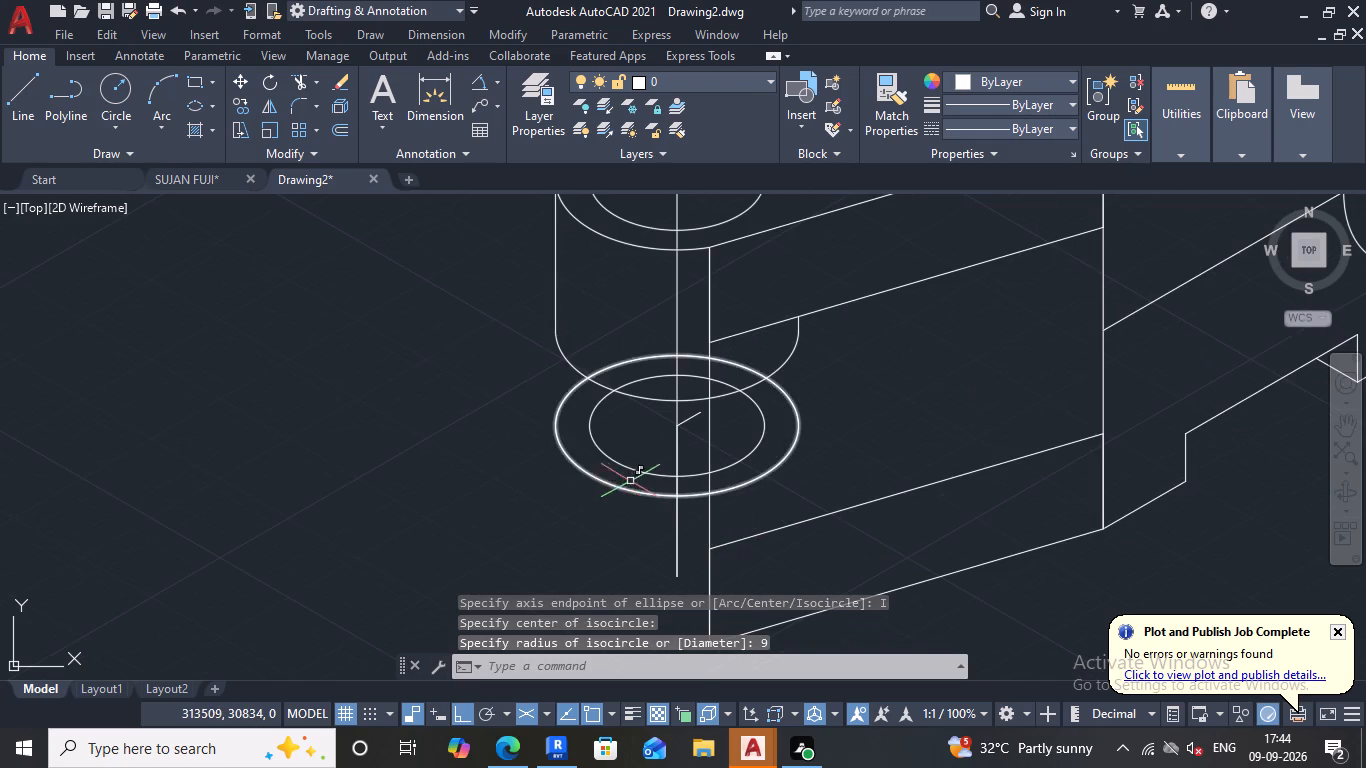
pyautogui.click(648, 492)
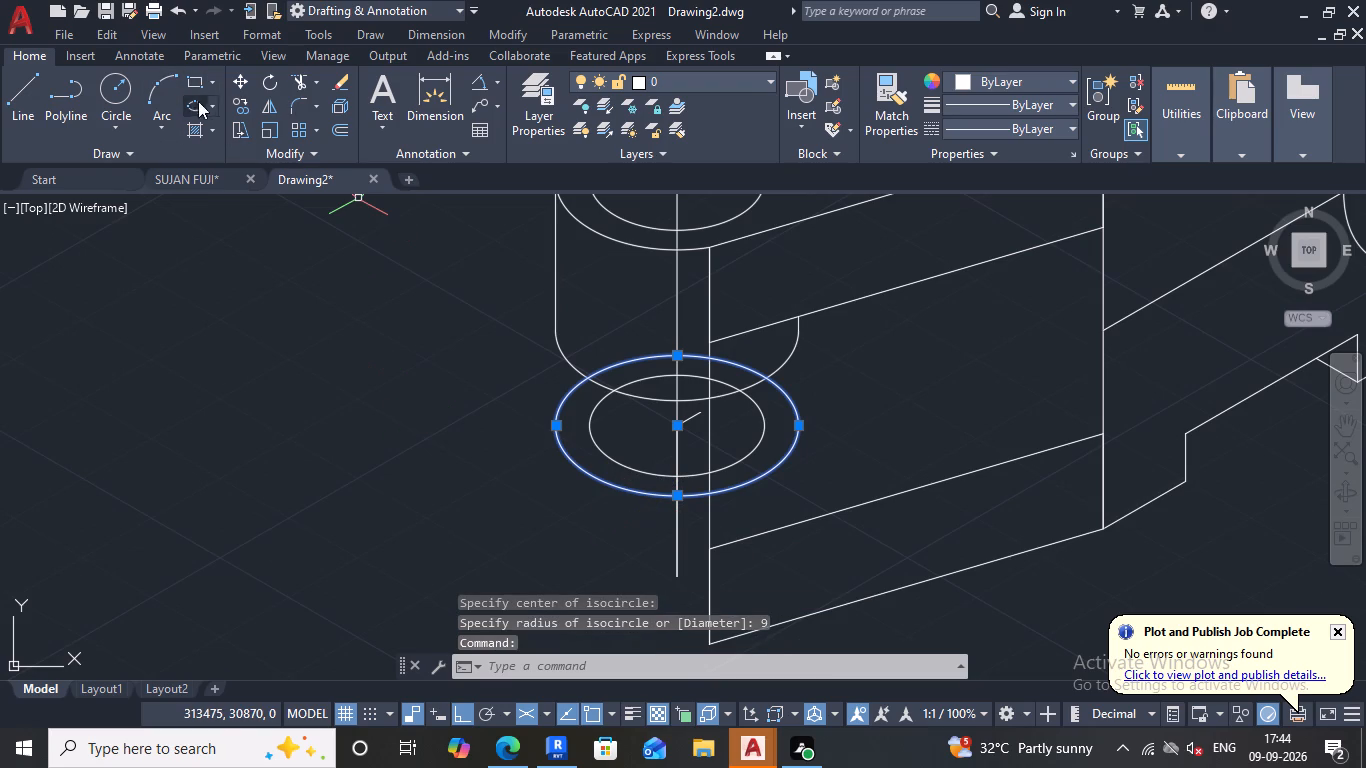
pyautogui.click(238, 106)
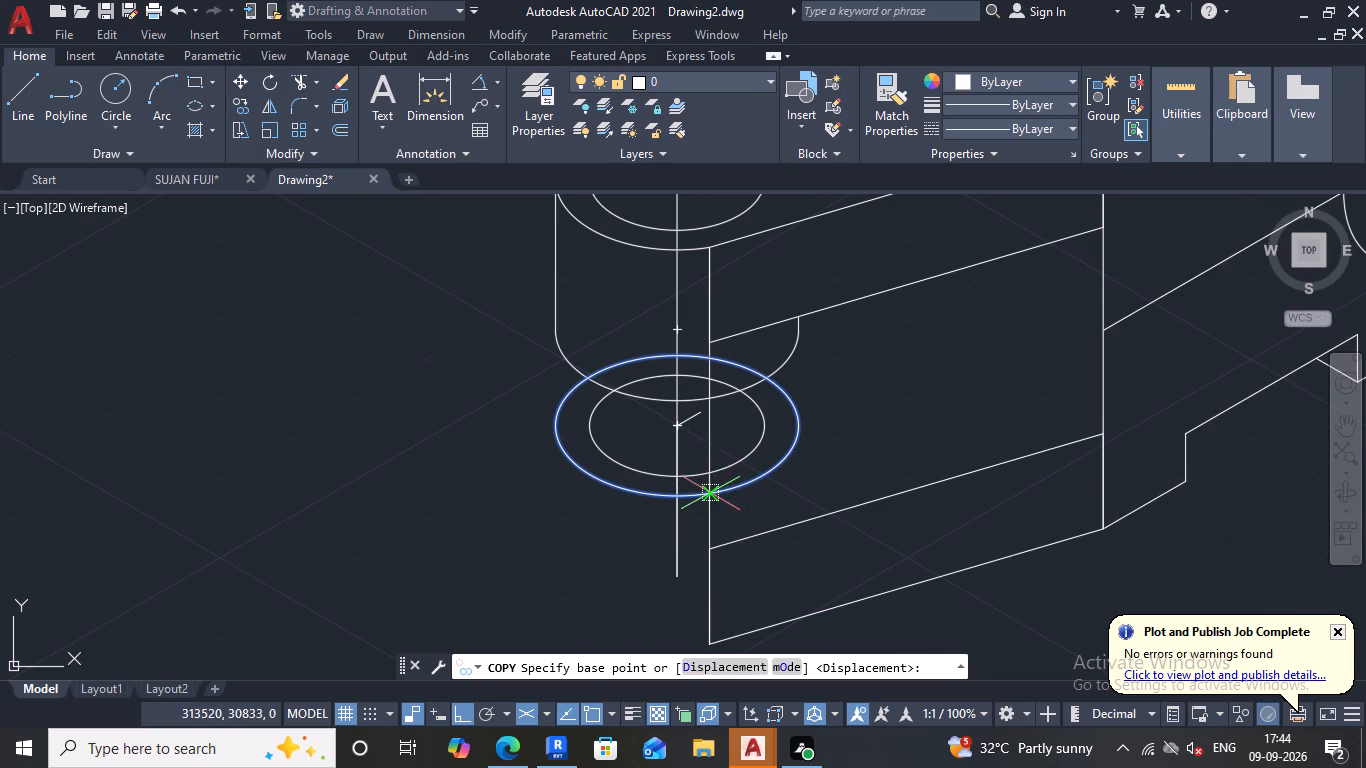
pyautogui.click(712, 497)
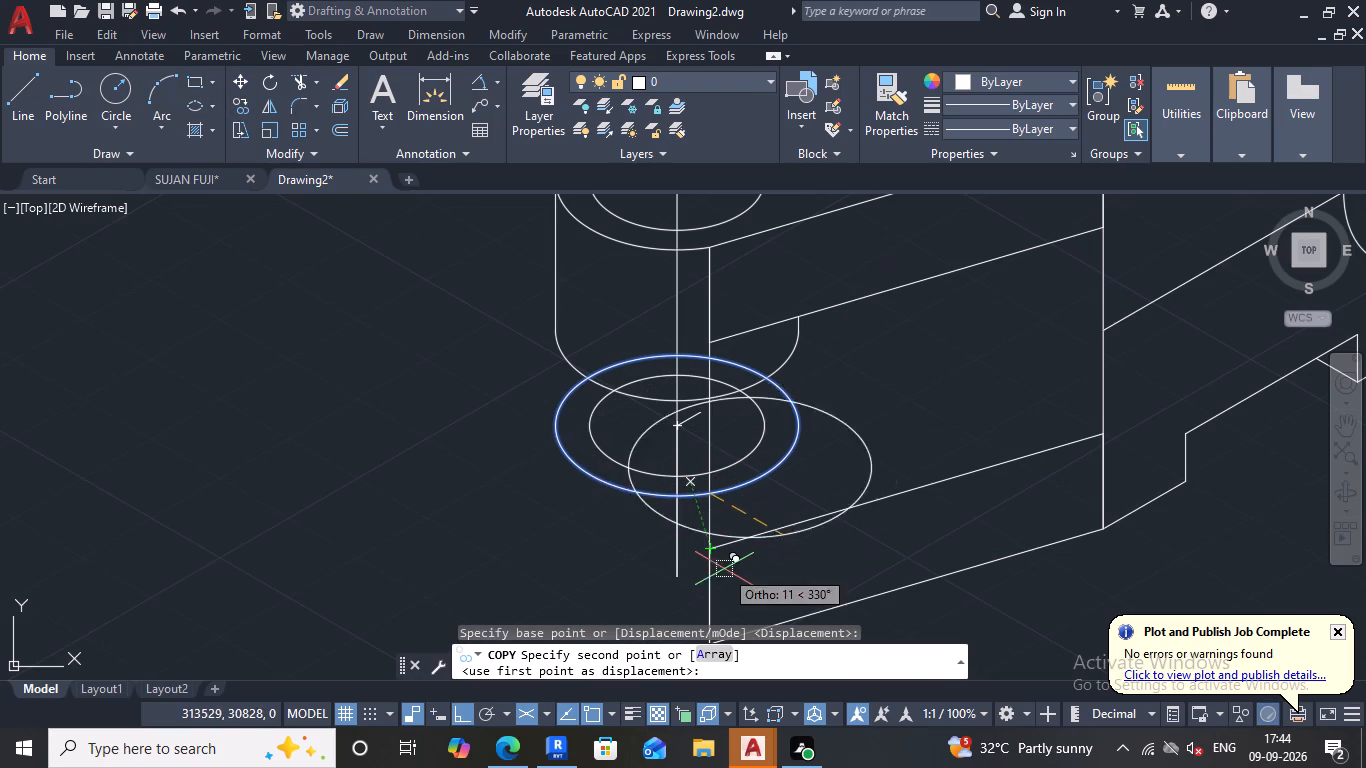
pyautogui.press('F5')
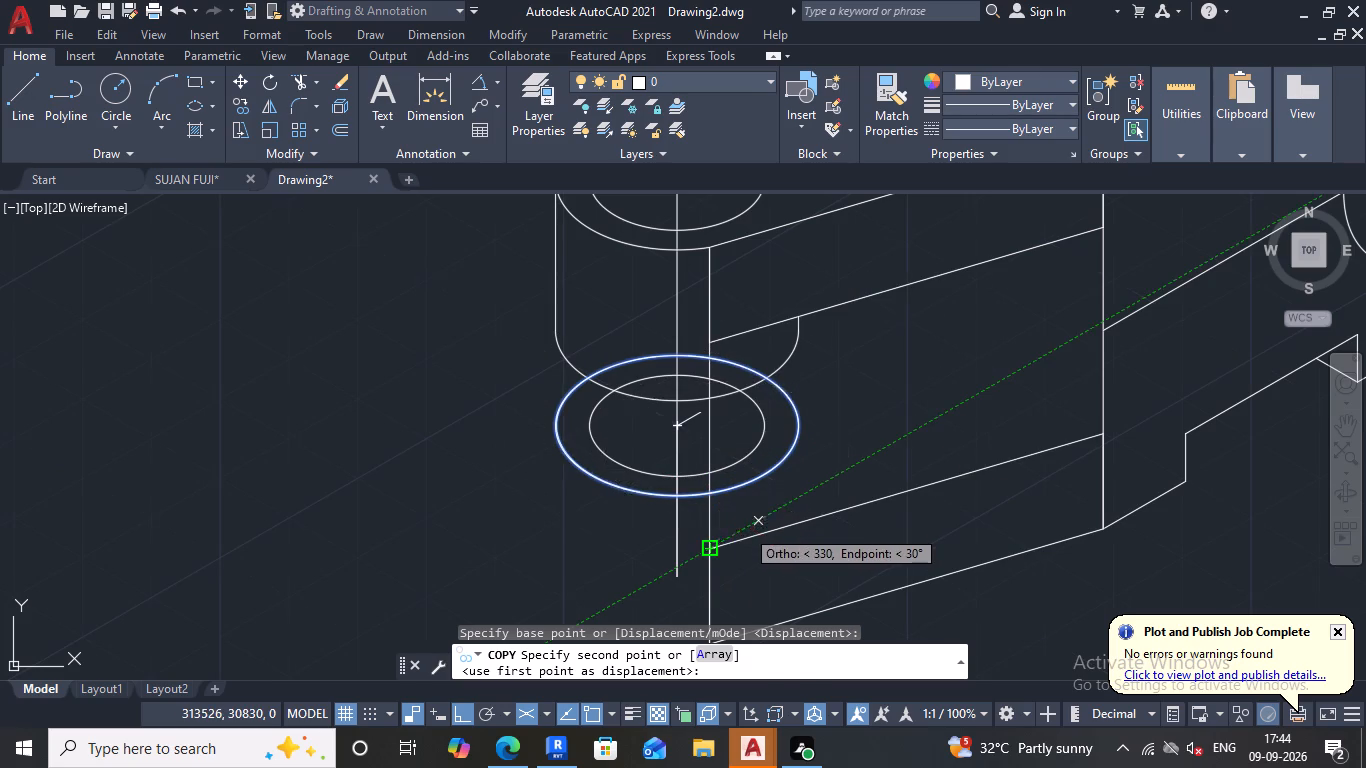
pyautogui.click(706, 546)
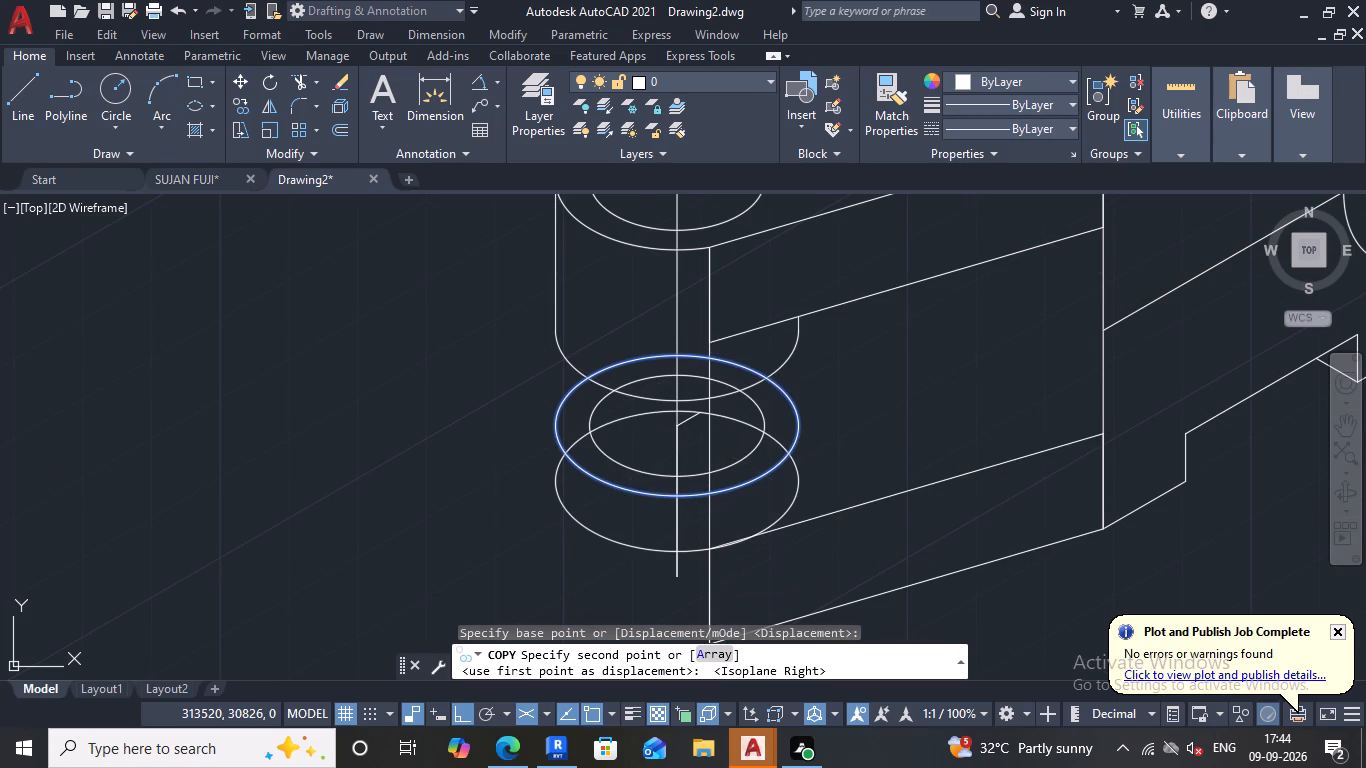
pyautogui.scroll(1, 739, 511)
pyautogui.scroll(-1, 753, 501)
pyautogui.press('Escape')
pyautogui.scroll(-2, 788, 495)
pyautogui.scroll(2, 770, 464)
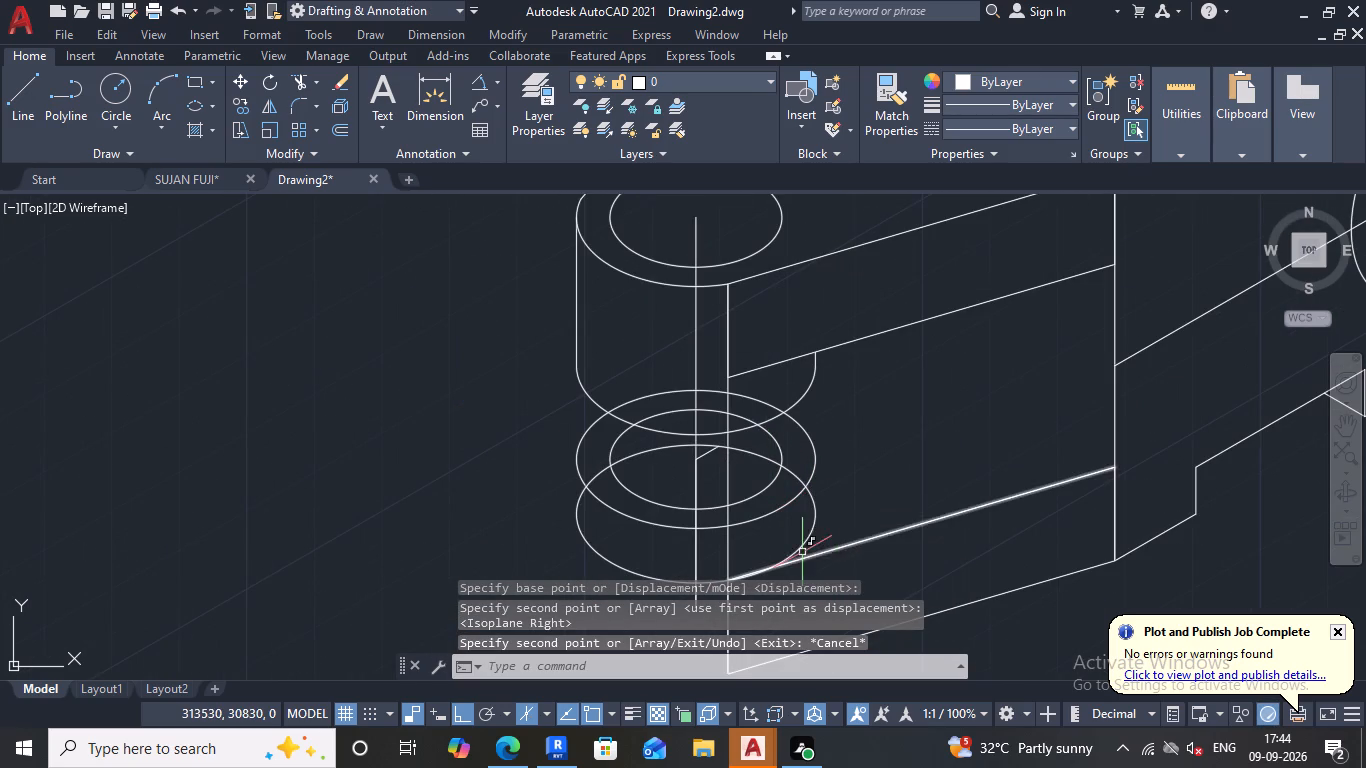
# Draw a vertical side line joining the body-side quadrants of the copied isocircle and the 12.5 mm radius isocircle above.
pyautogui.click(36, 97)
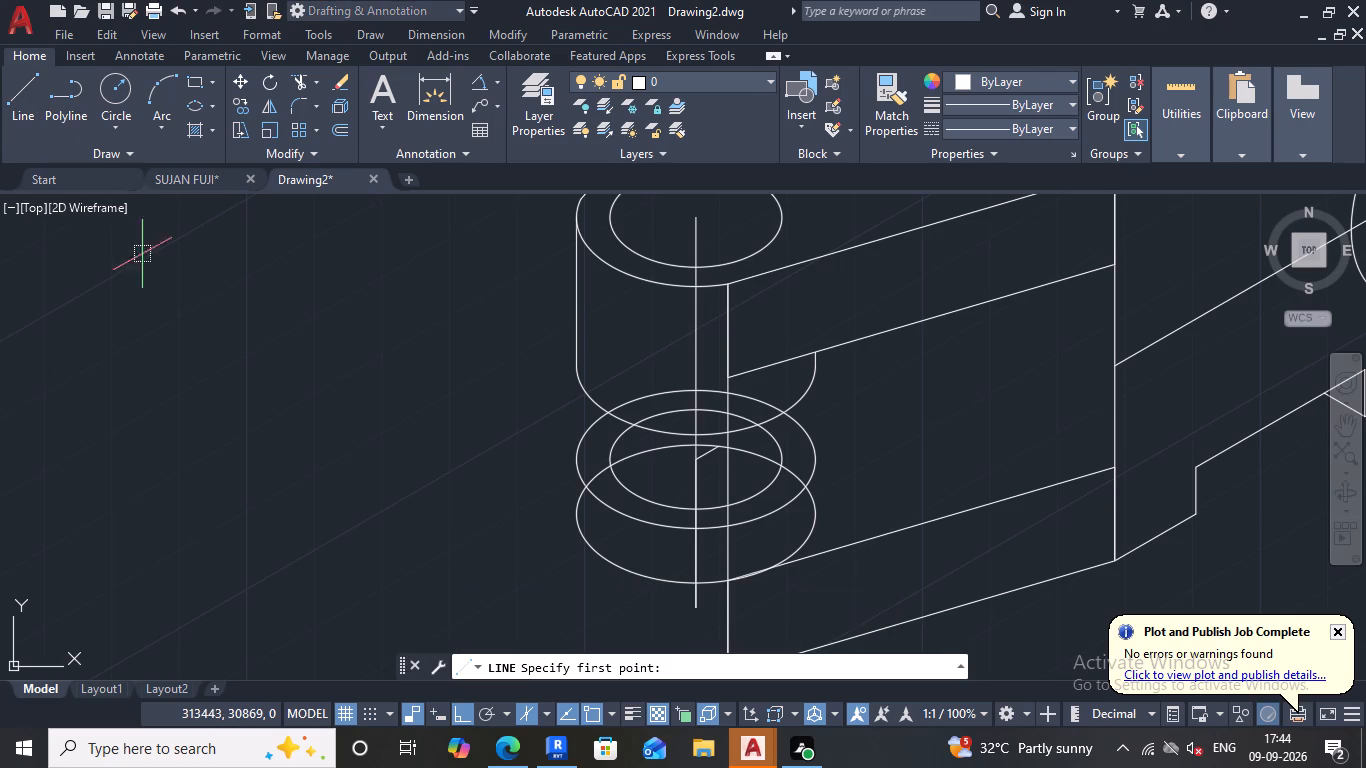
pyautogui.click(814, 517)
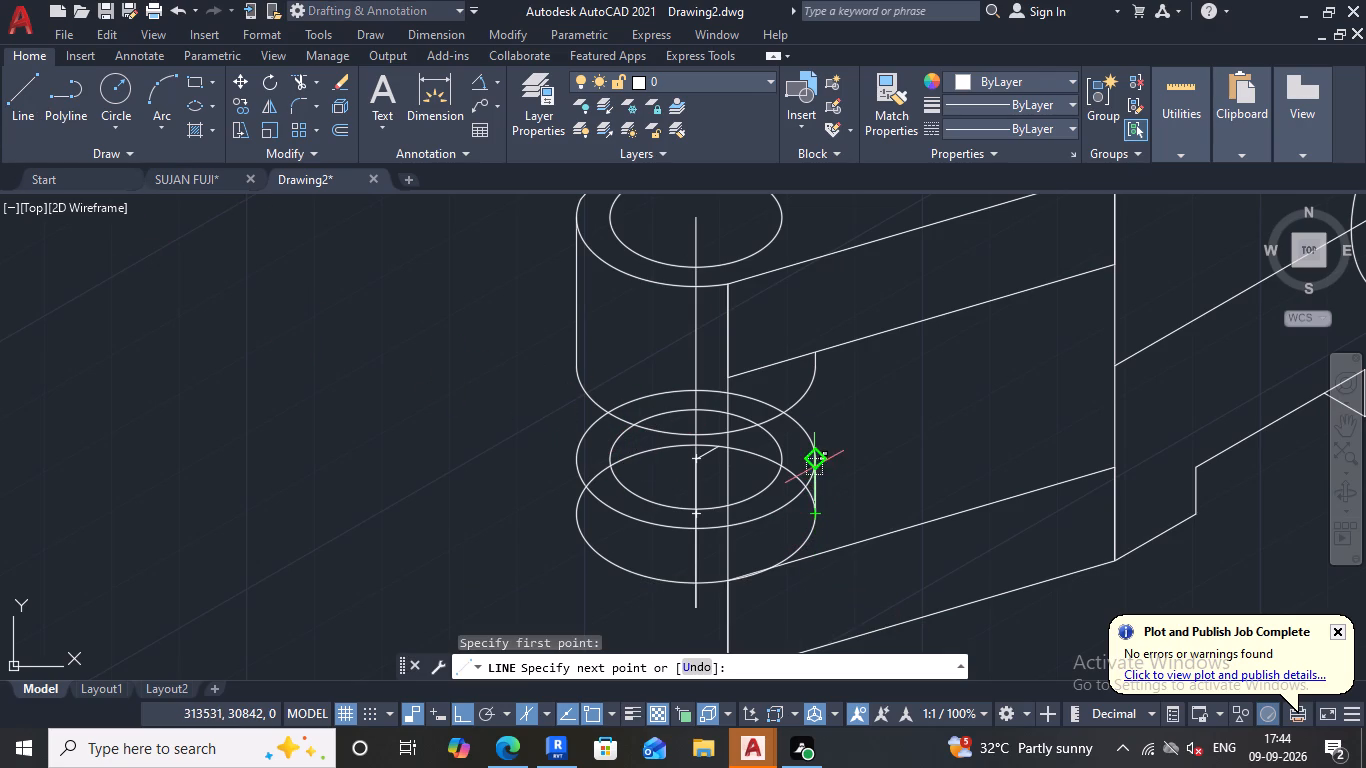
pyautogui.click(814, 464)
pyautogui.press('Escape')
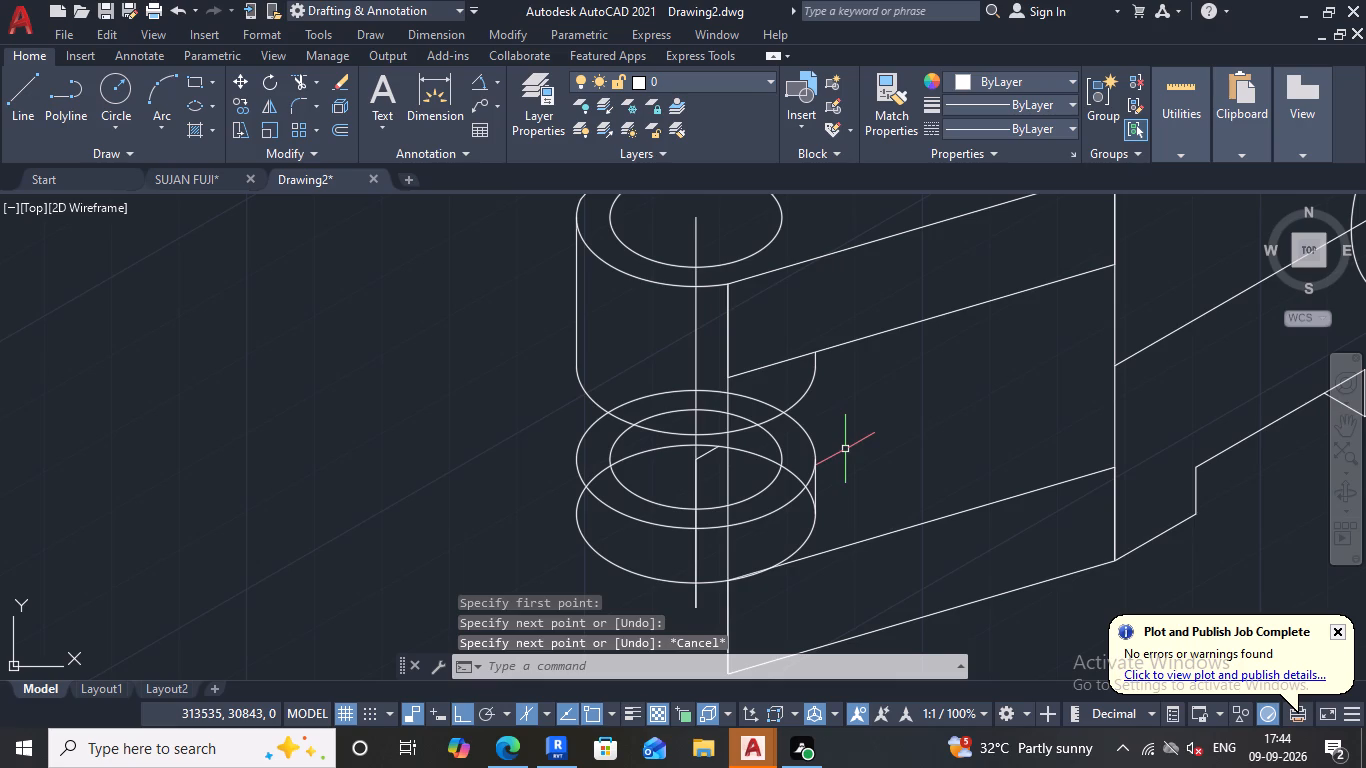
# Trim away the hidden upper portion of the lower copied isocircle inside the lower ring.
pyautogui.click(296, 77)
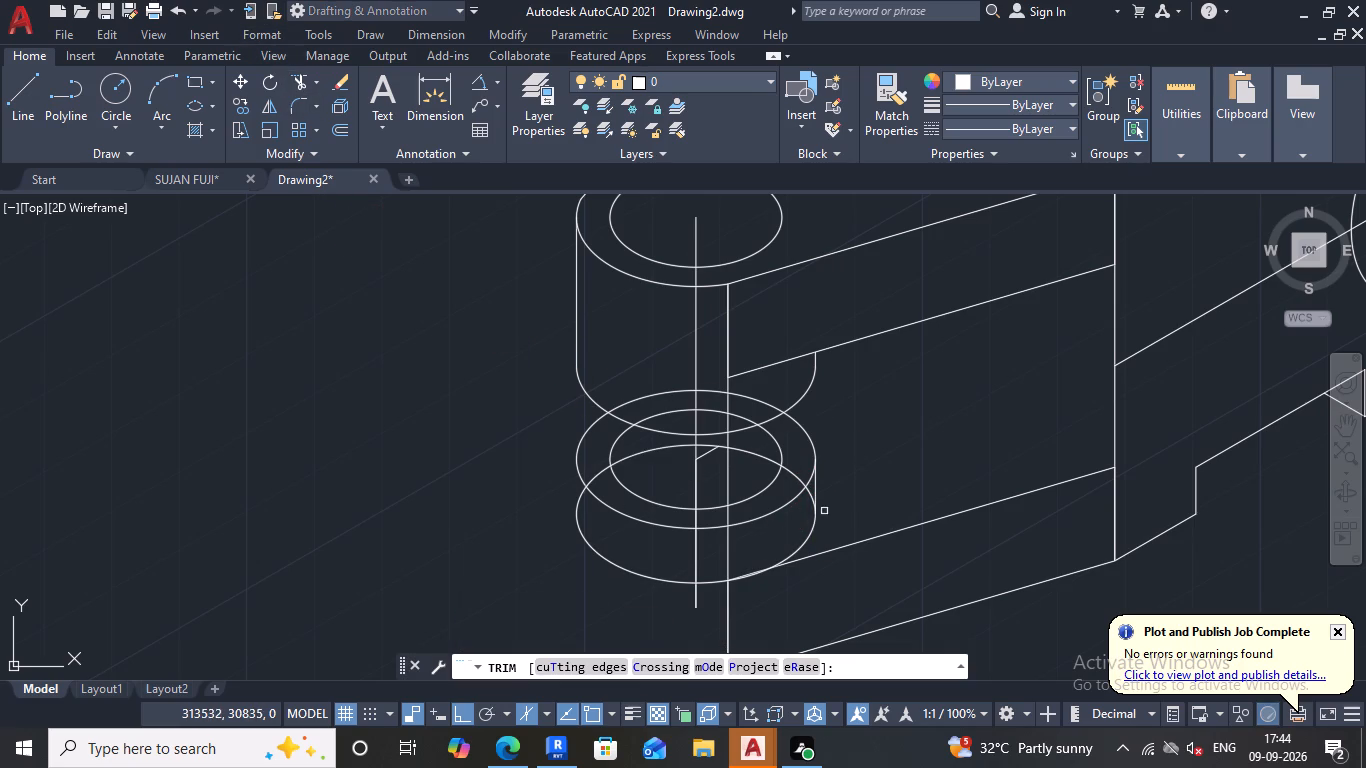
pyautogui.scroll(2, 814, 502)
pyautogui.click(799, 487)
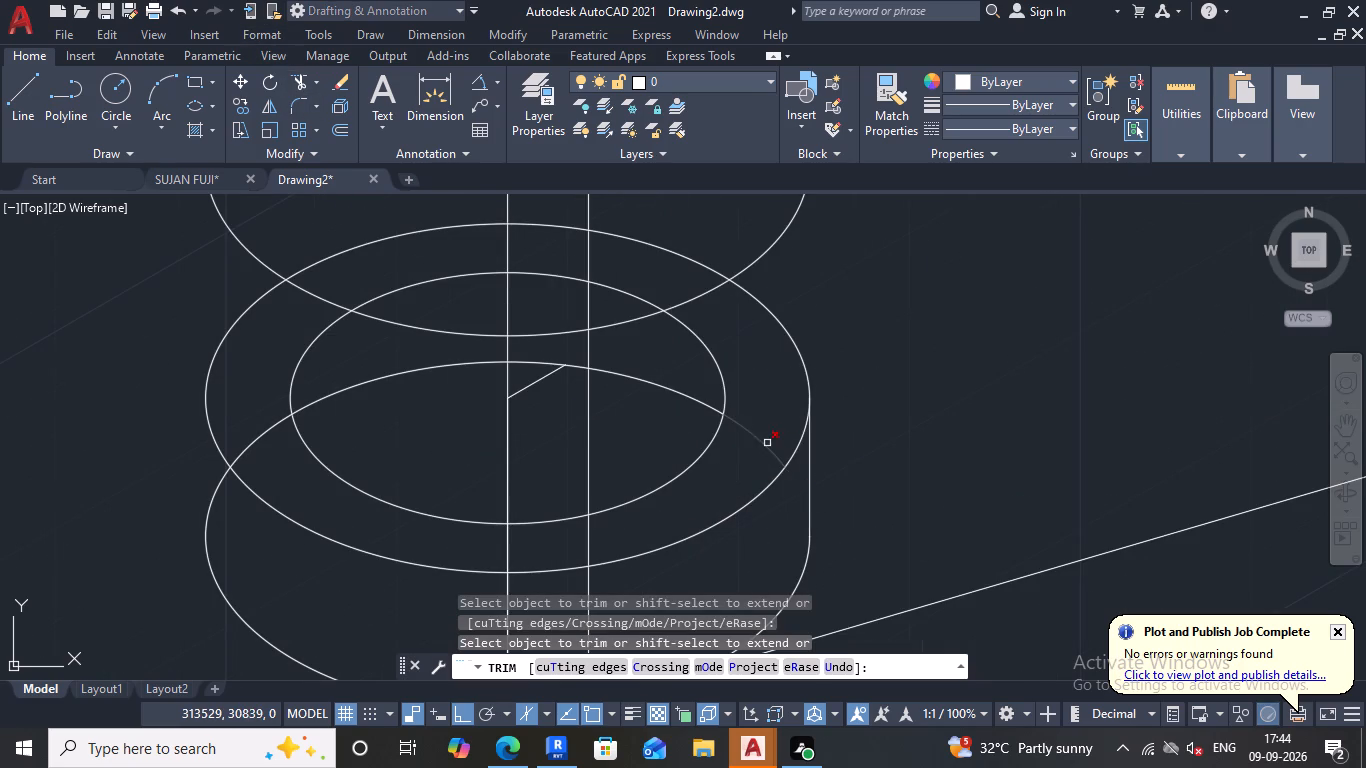
pyautogui.click(767, 443)
pyautogui.click(698, 402)
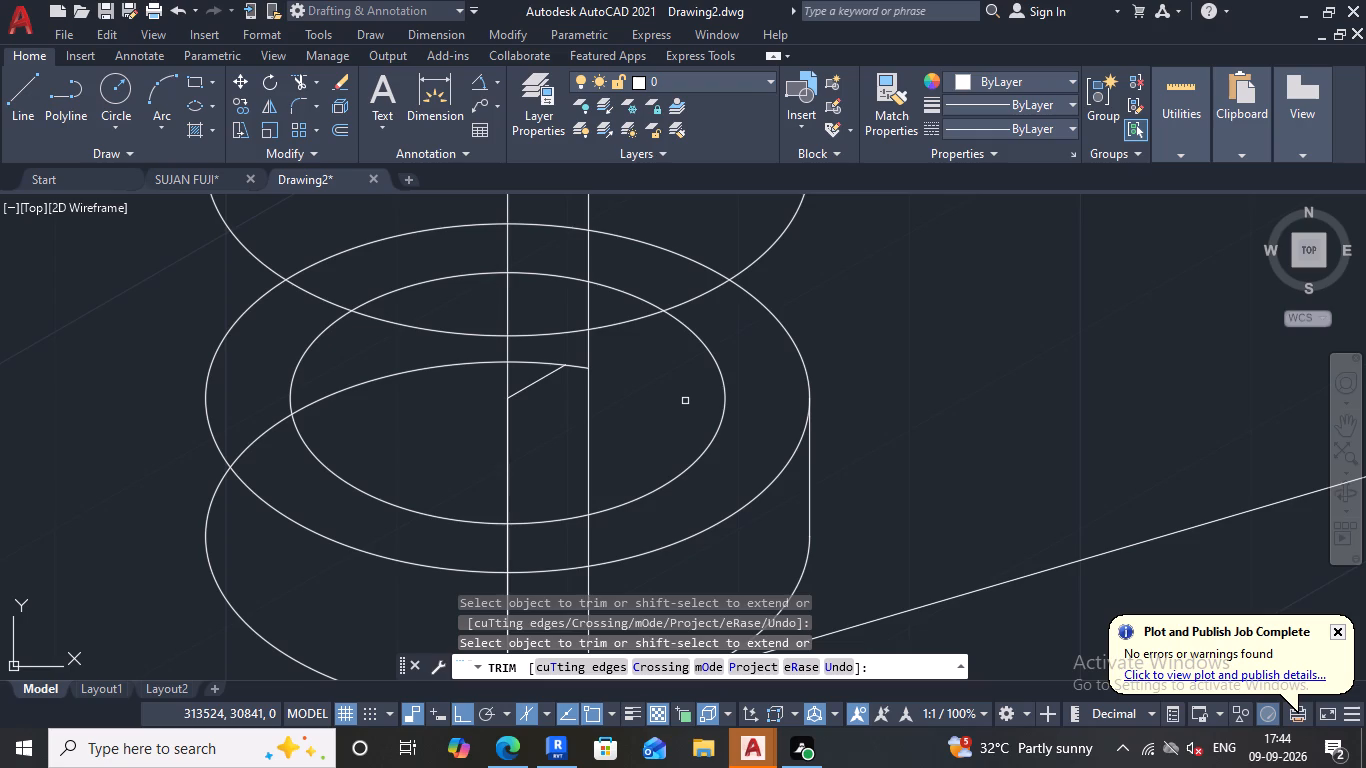
pyautogui.click(567, 366)
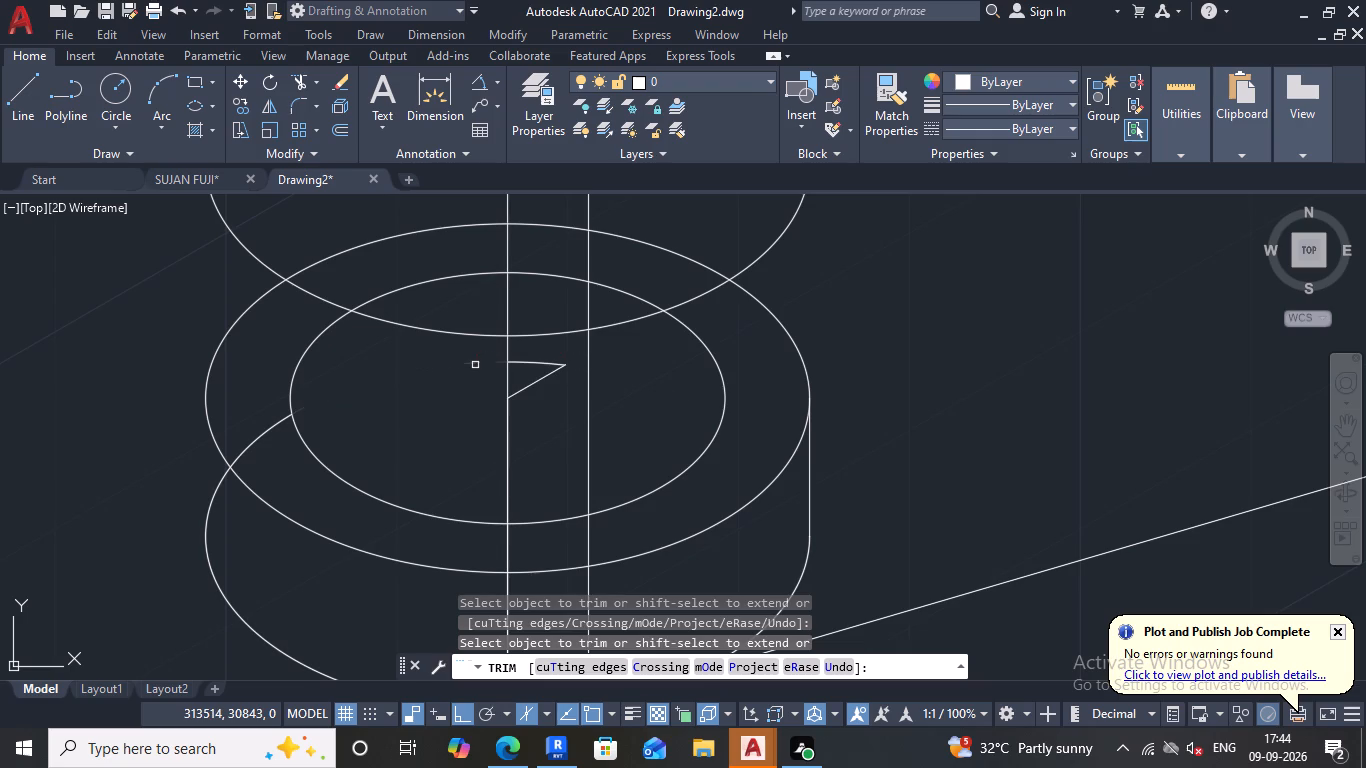
pyautogui.click(475, 365)
pyautogui.click(522, 363)
pyautogui.scroll(-1, 382, 401)
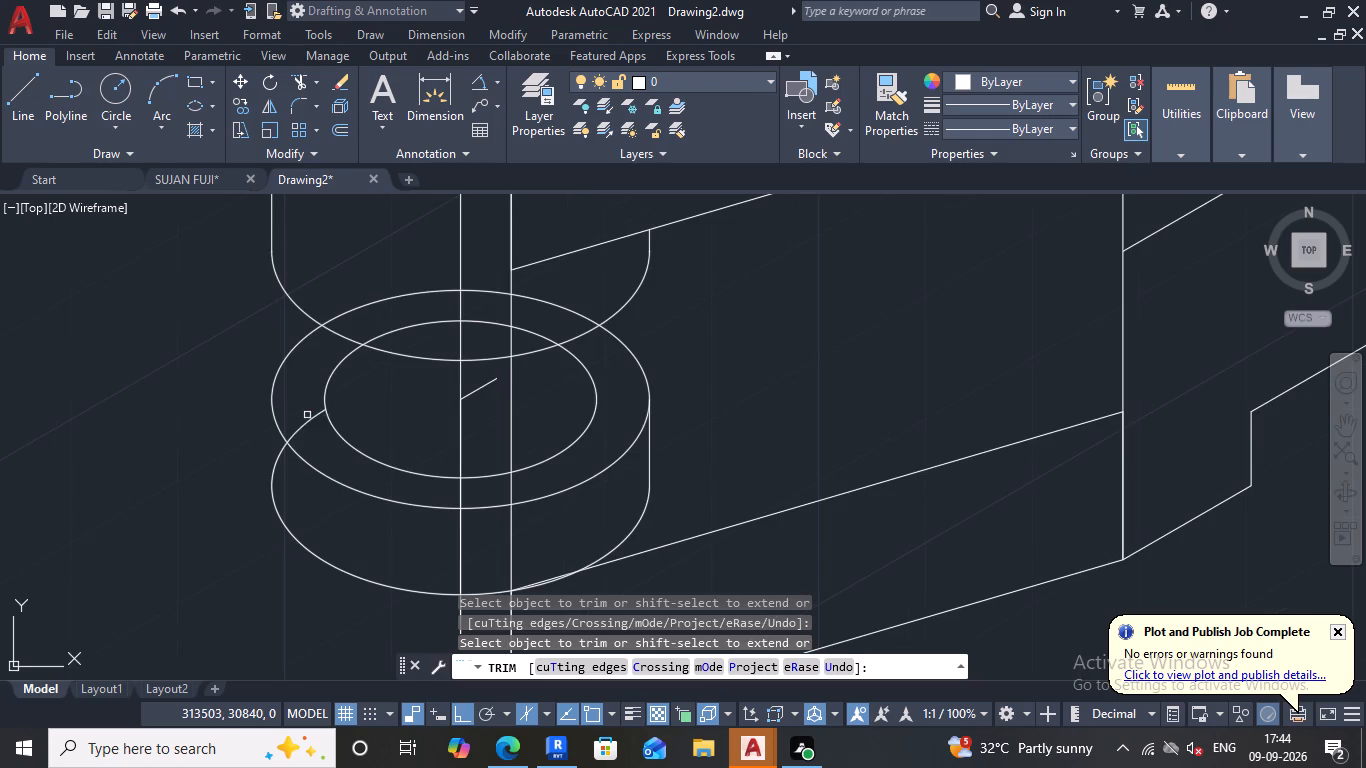
pyautogui.click(307, 422)
# Draw a vertical side line joining the outer quadrants of the lower copied isocircle and the 12.5 mm radius isocircle above.
pyautogui.click(7, 115)
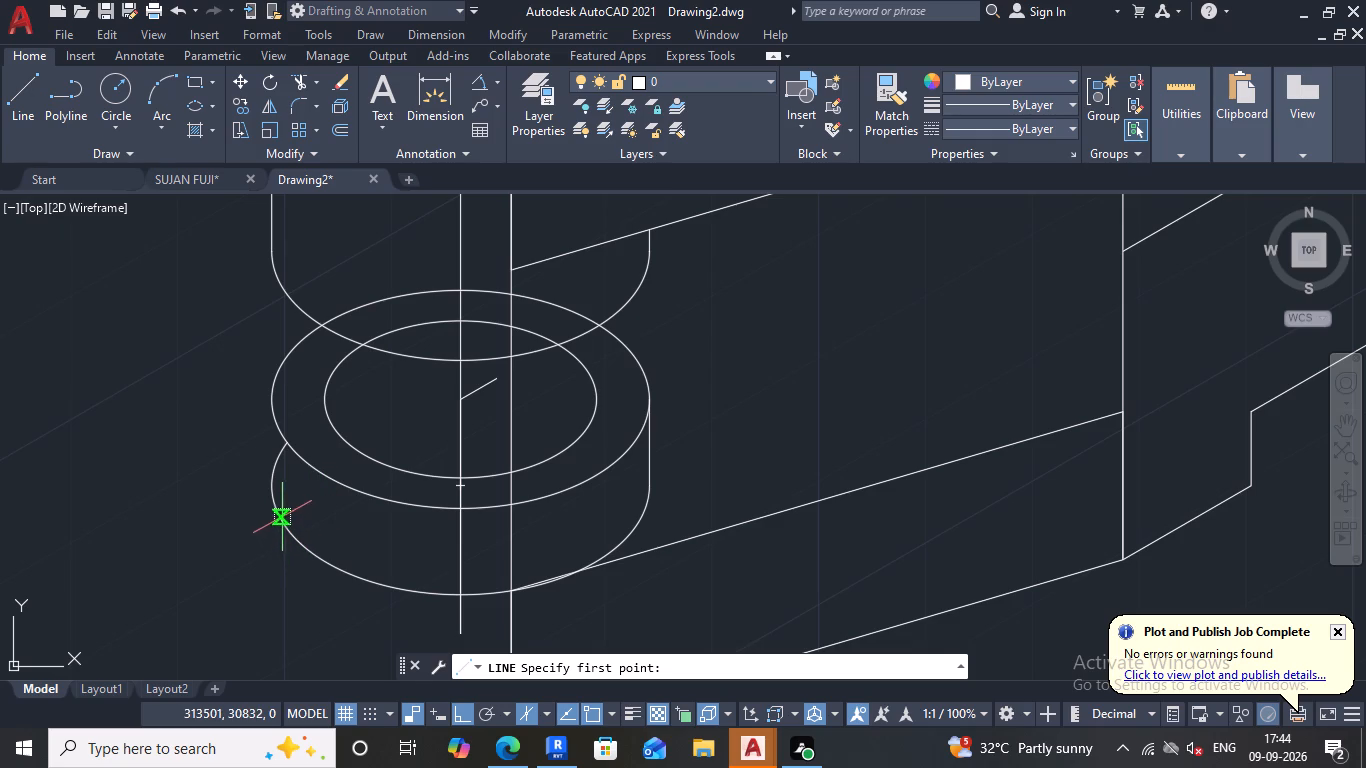
pyautogui.click(274, 482)
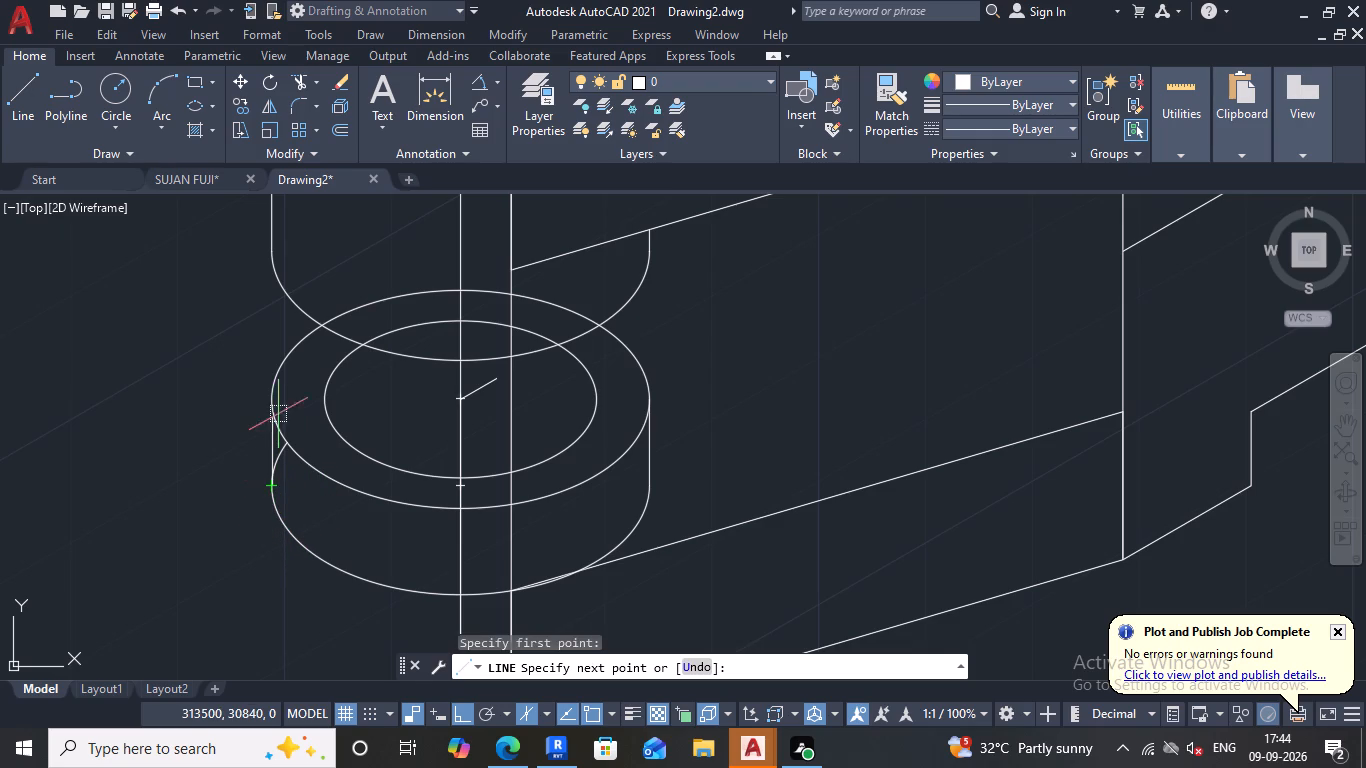
pyautogui.click(276, 398)
pyautogui.press('Escape')
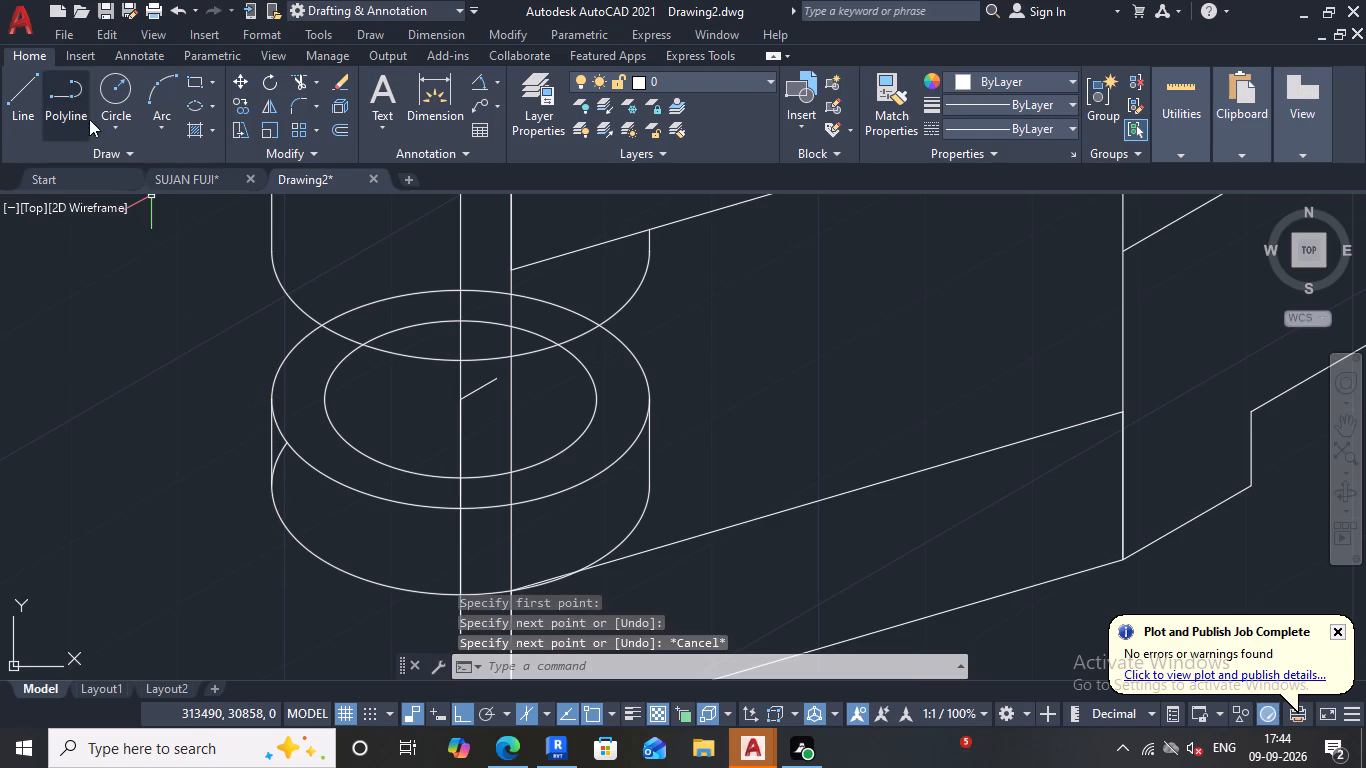
# Trim off the leftover piece of the lower copied isocircle behind the ring's outer side, above its quadrant.
pyautogui.click(297, 76)
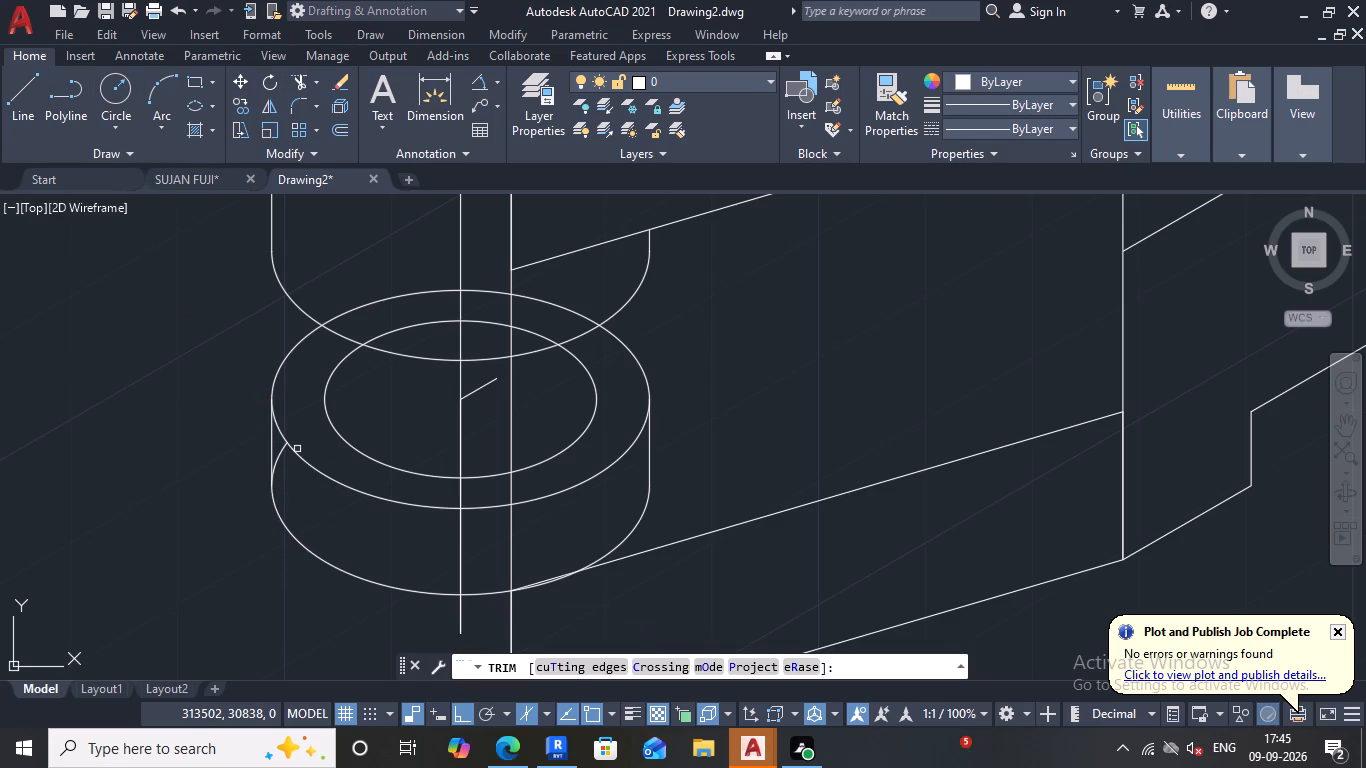
pyautogui.scroll(1, 295, 450)
pyautogui.click(271, 454)
pyautogui.scroll(-2, 303, 471)
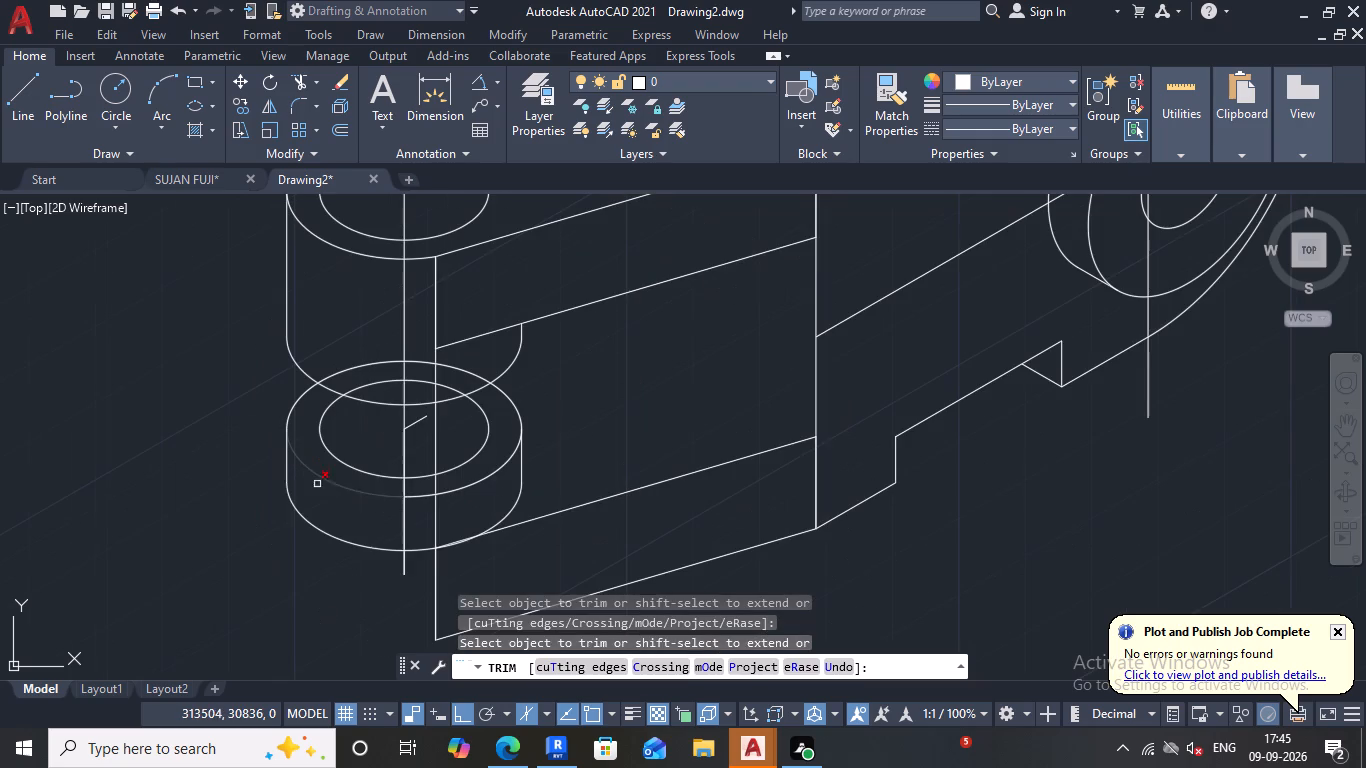
pyautogui.scroll(-1, 398, 595)
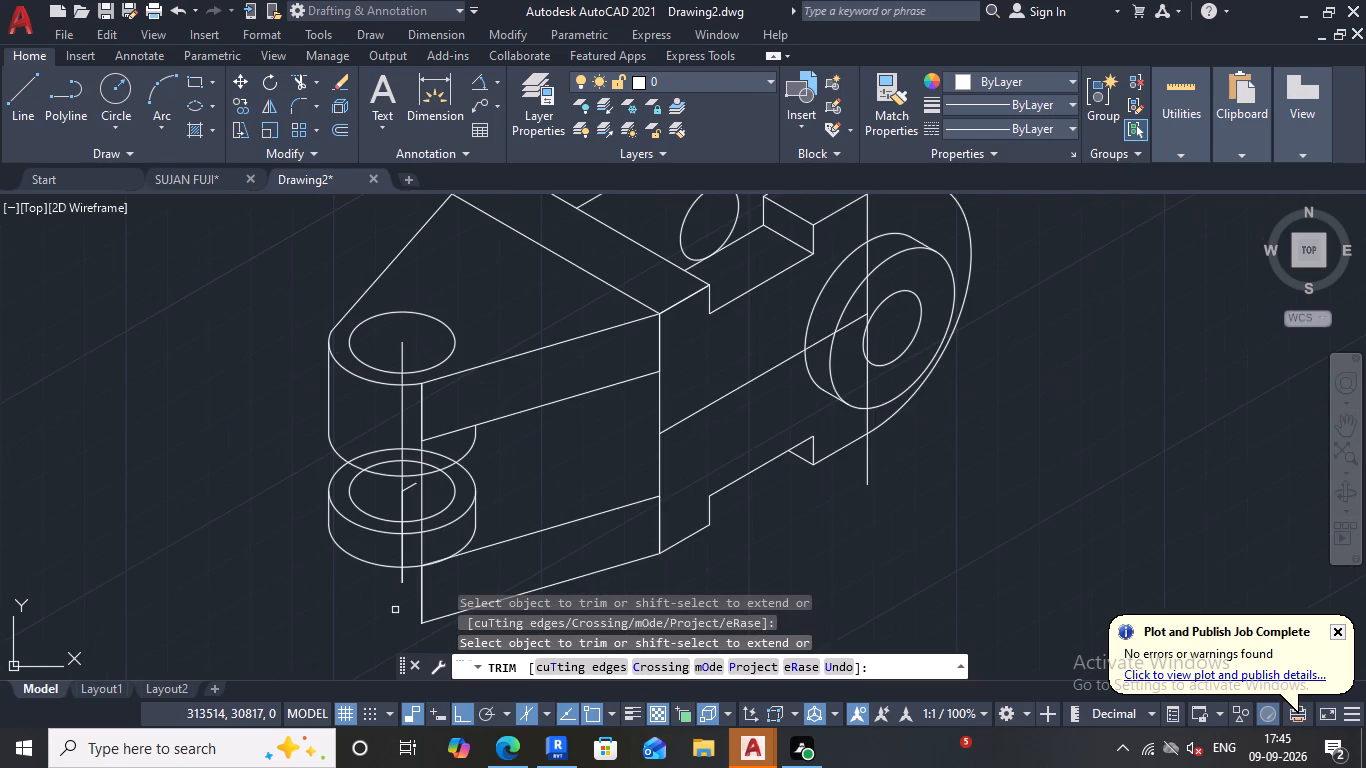
pyautogui.scroll(1, 396, 610)
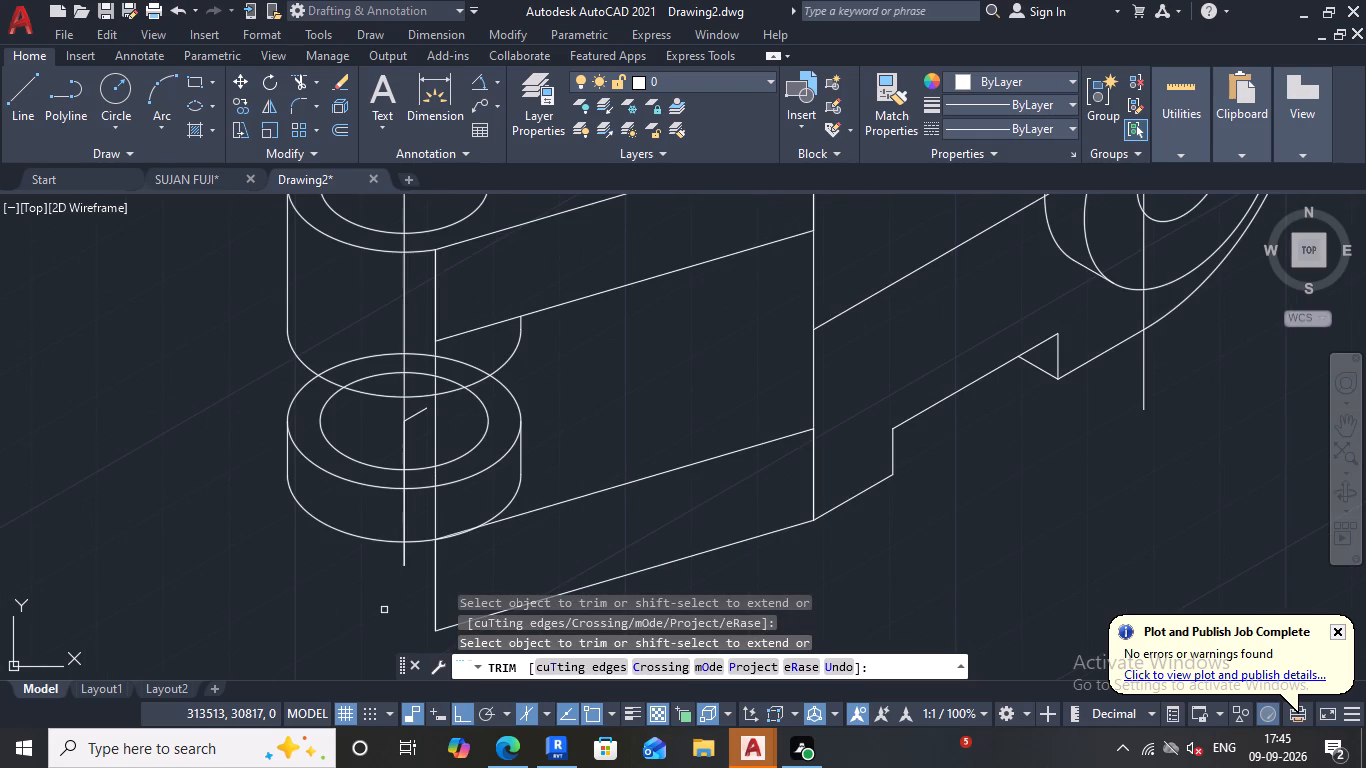
pyautogui.press('Escape')
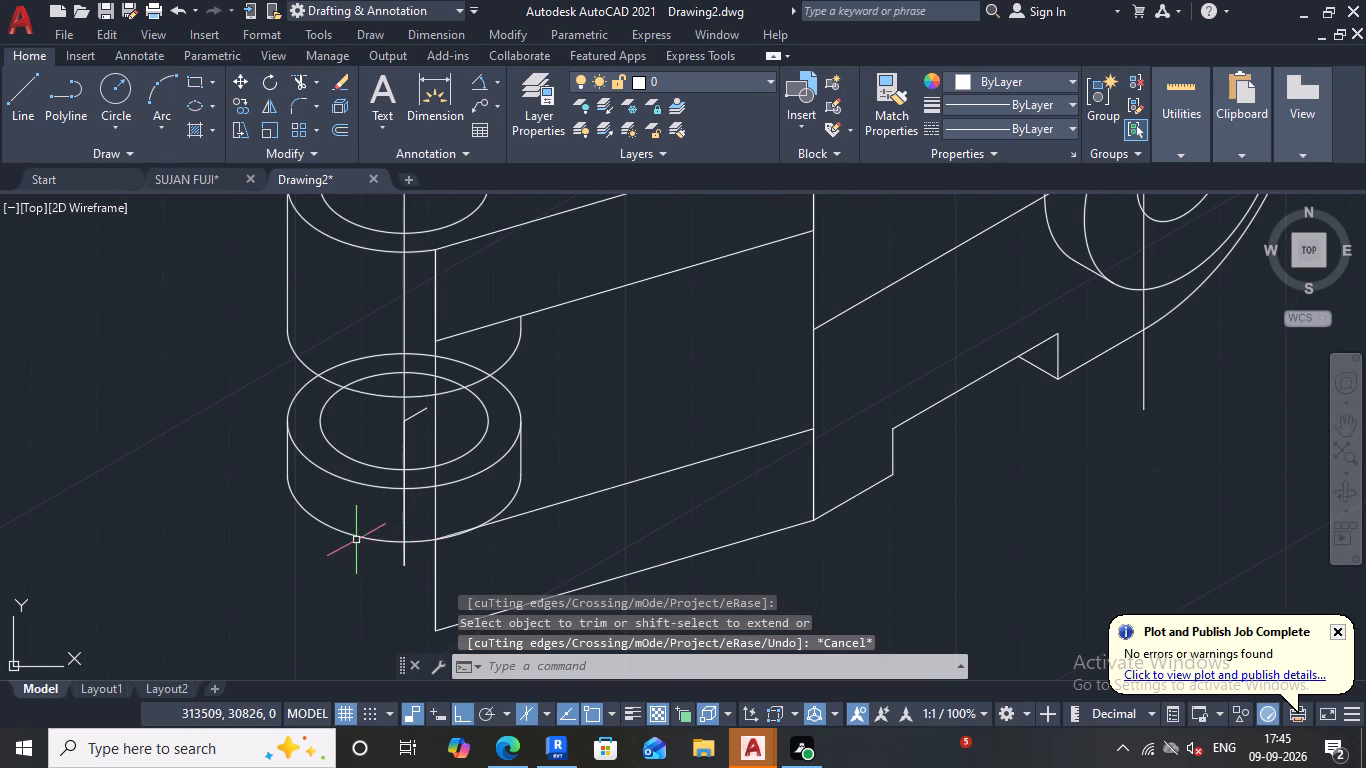
# Copy the ring's lower arc straight down, from the arm's upper slanted line end to the bottom slanted line end.
pyautogui.click(359, 537)
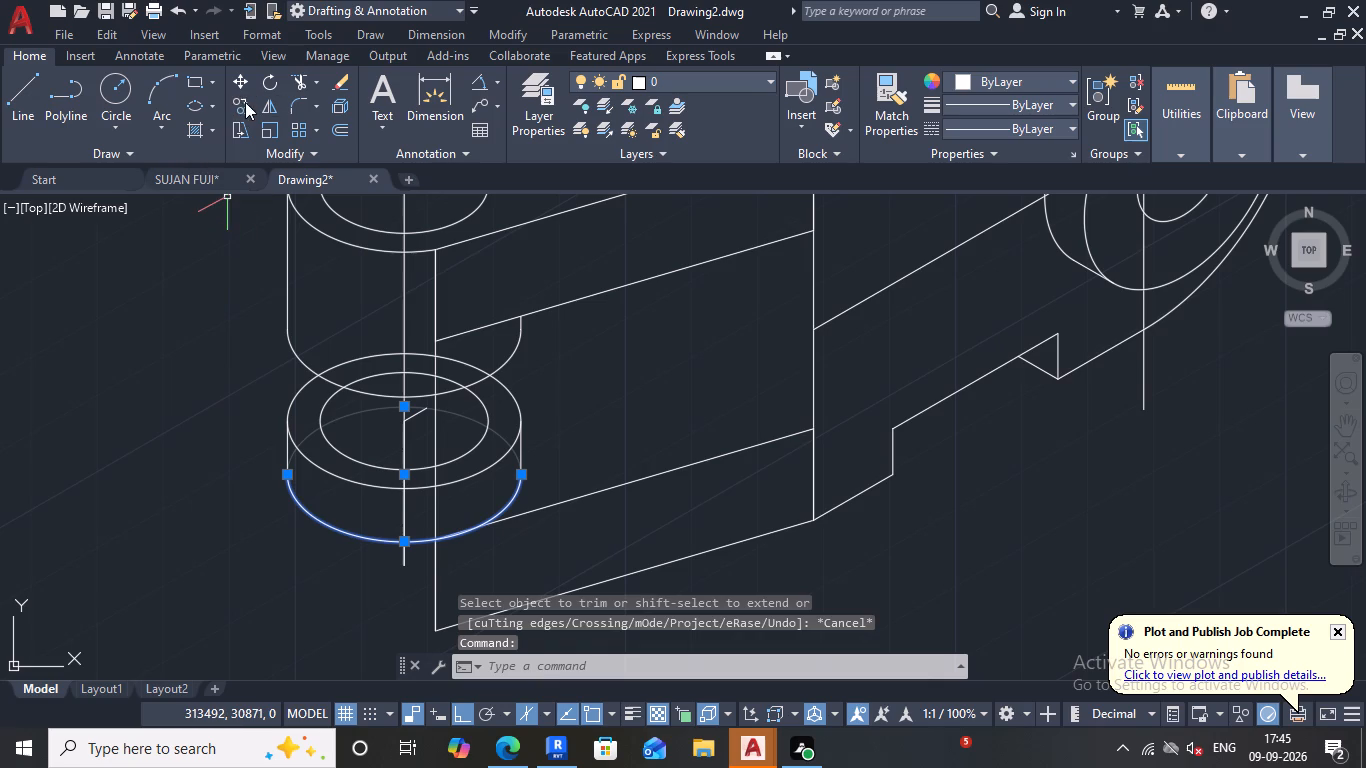
pyautogui.click(245, 102)
pyautogui.scroll(3, 428, 553)
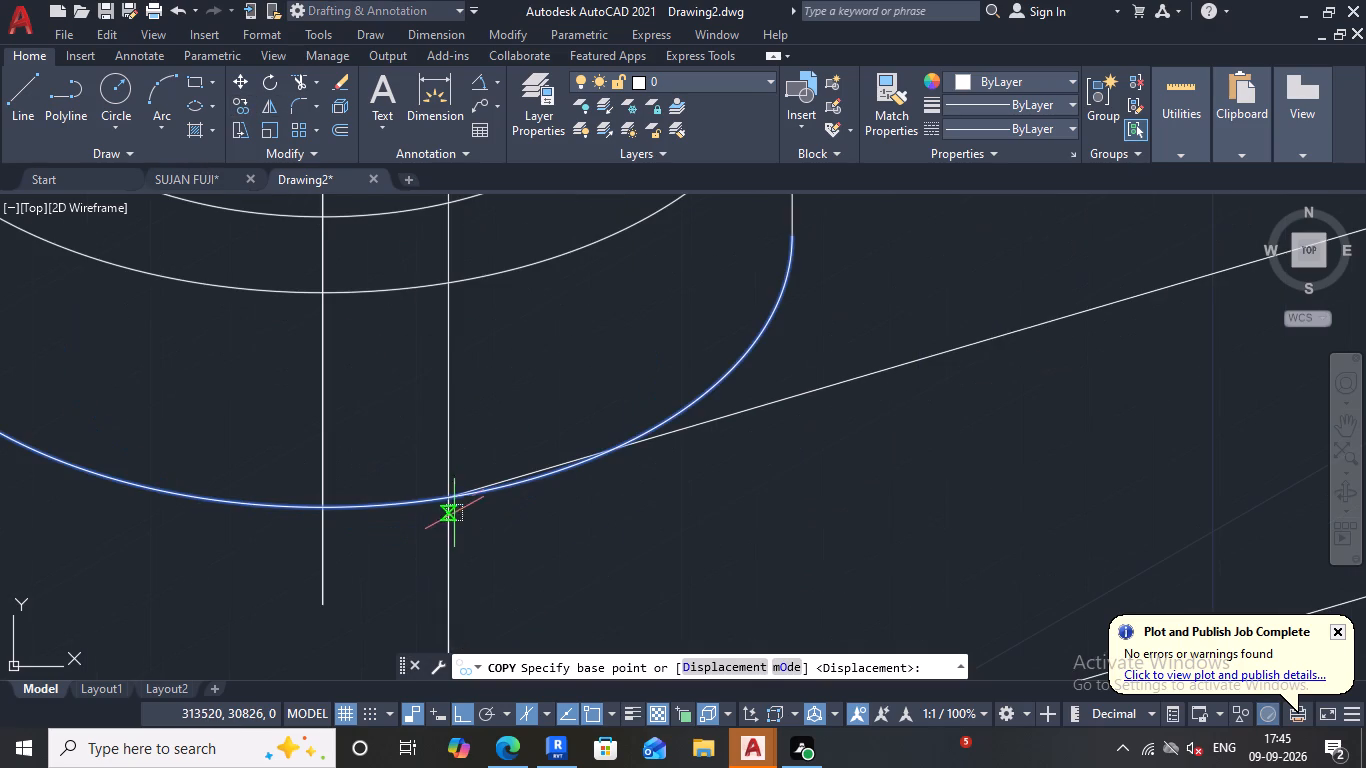
pyautogui.click(449, 499)
pyautogui.scroll(-4, 430, 565)
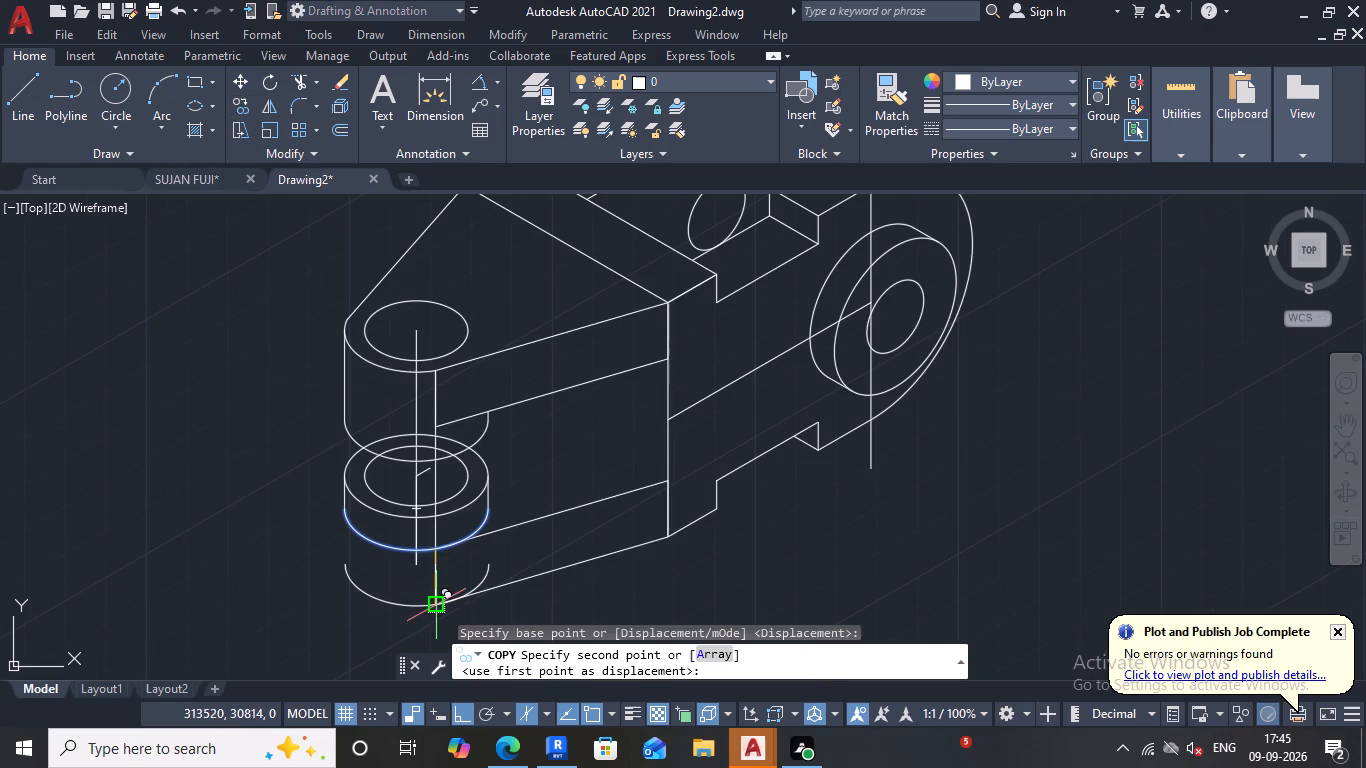
pyautogui.scroll(2, 433, 608)
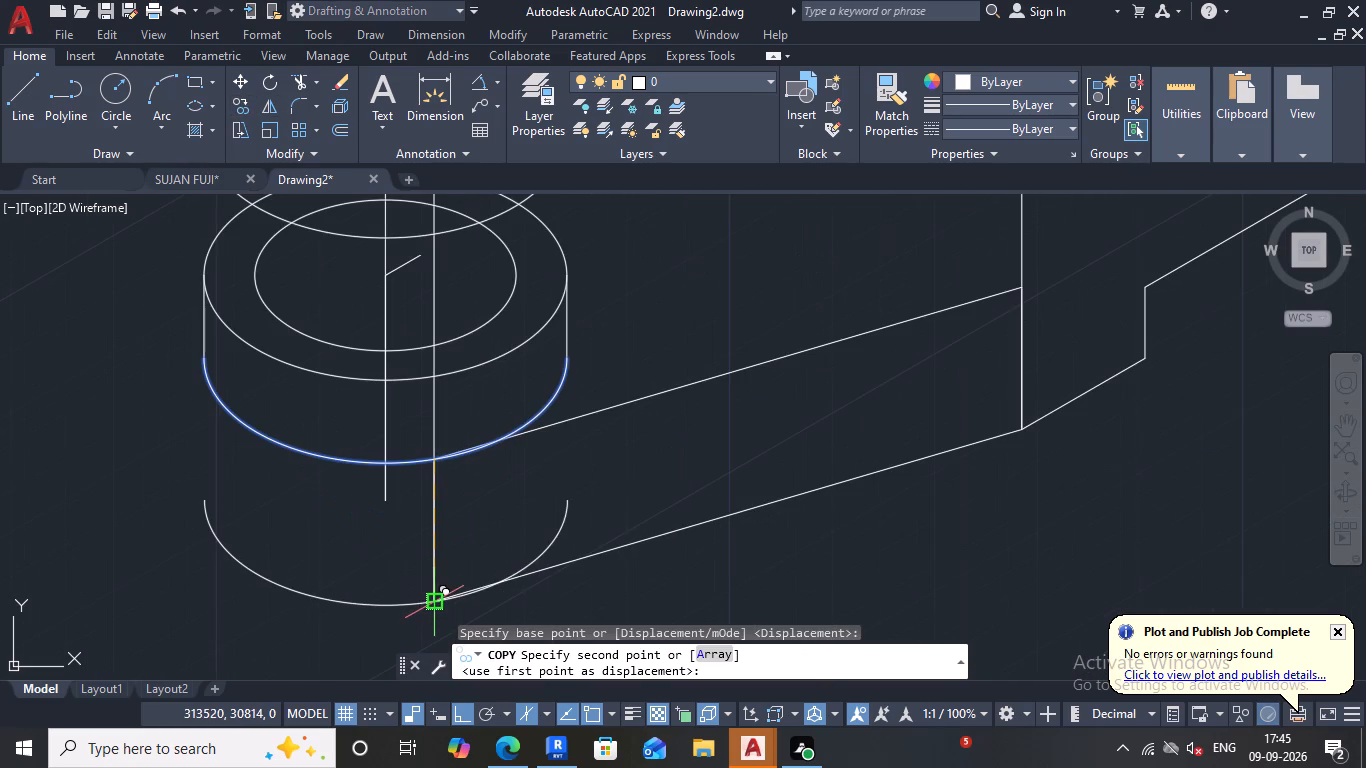
pyautogui.scroll(3, 431, 599)
pyautogui.click(435, 604)
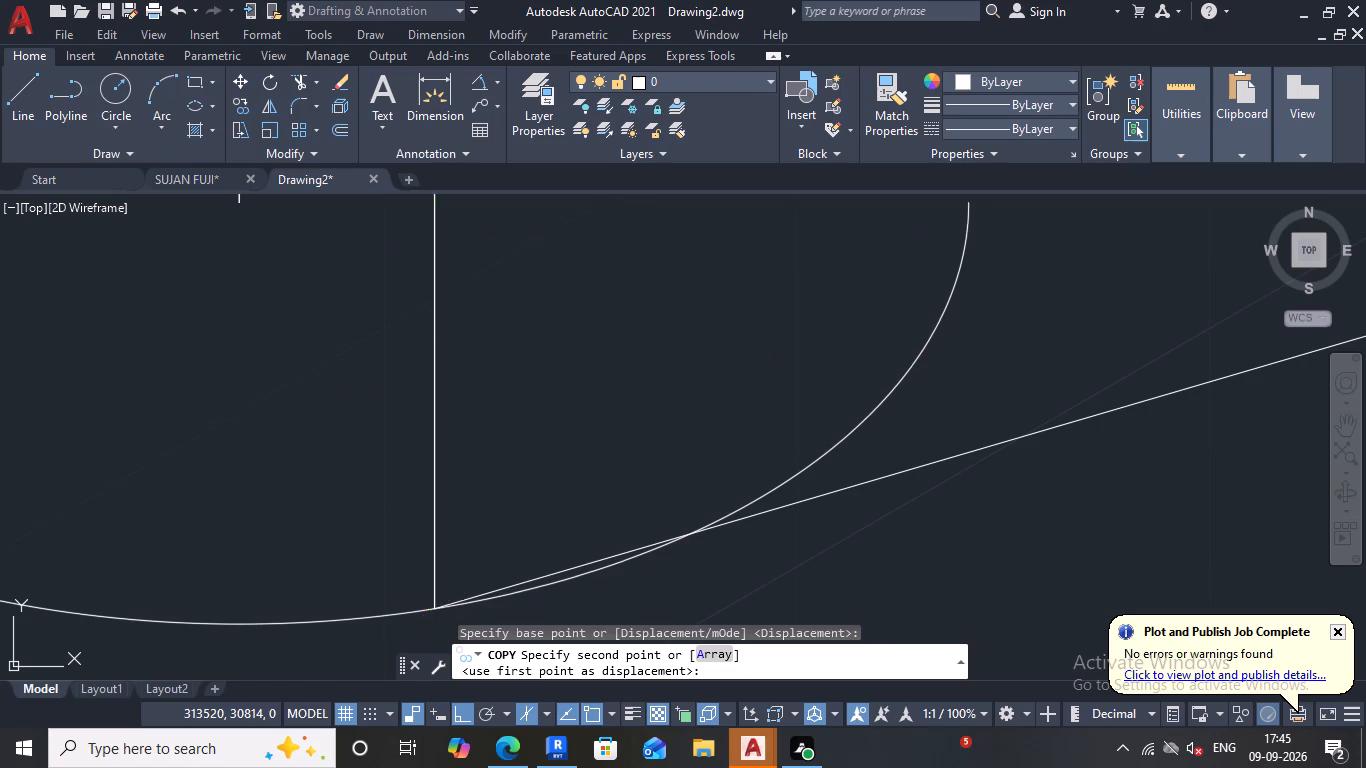
pyautogui.press('Escape')
# Trim the bottom arc's body-side portion back to where it meets the near vertical line and the arm's bottom slanted line.
pyautogui.scroll(-2, 517, 539)
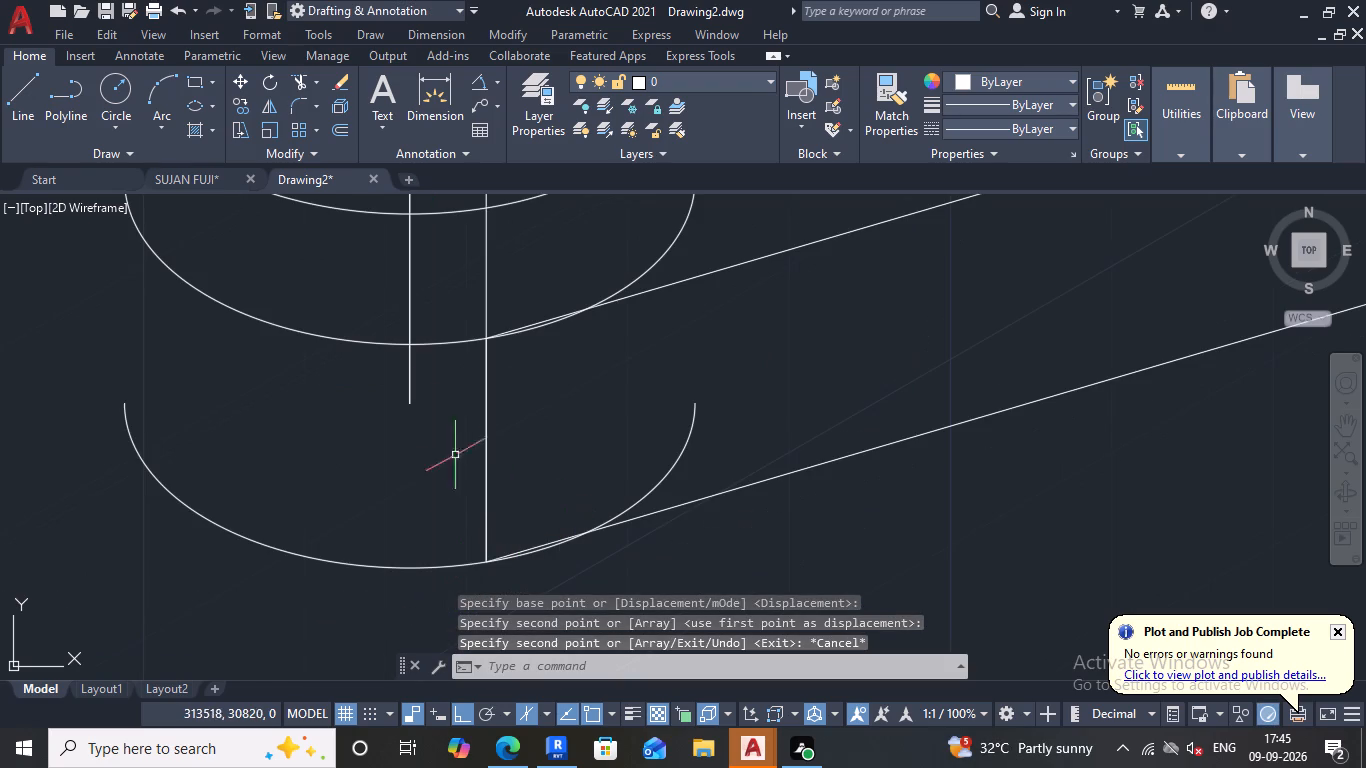
pyautogui.click(310, 78)
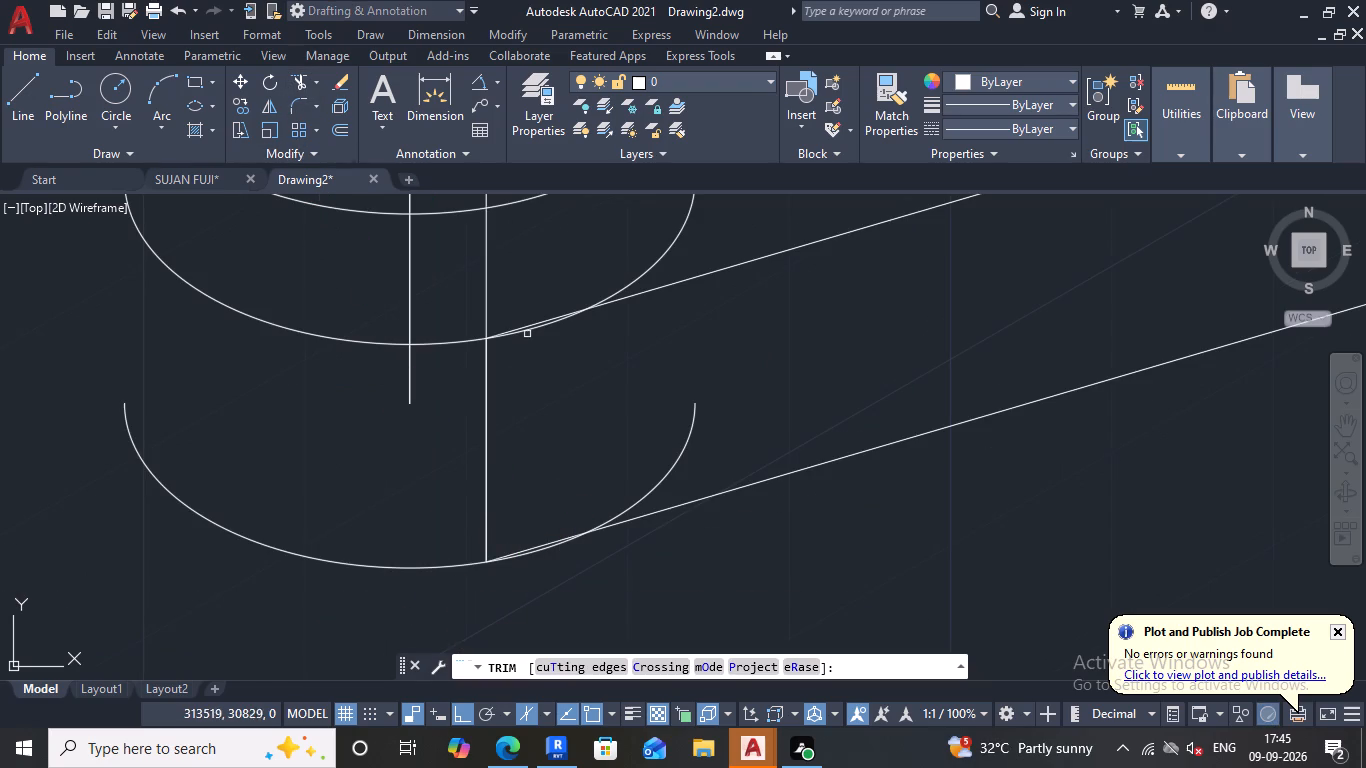
pyautogui.click(654, 491)
pyautogui.scroll(2, 521, 565)
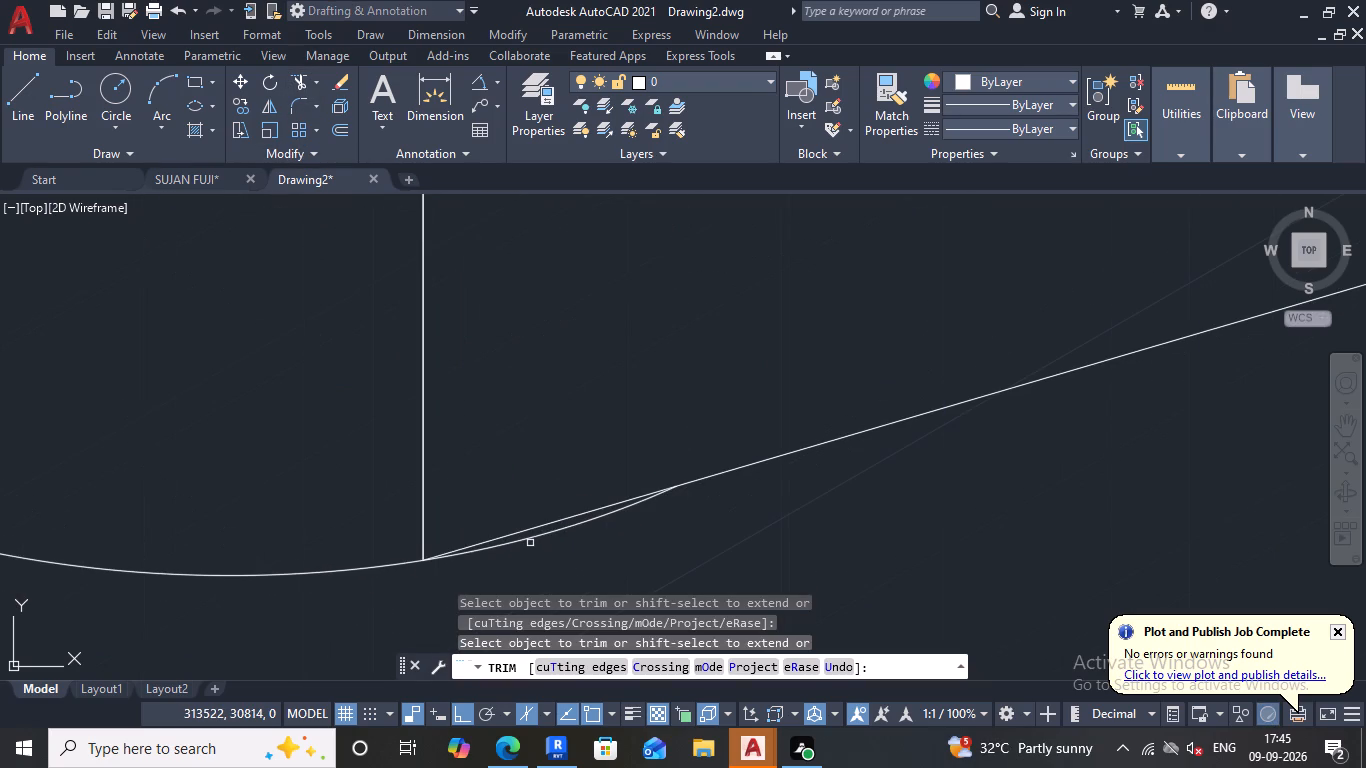
pyautogui.click(529, 540)
pyautogui.scroll(-2, 536, 574)
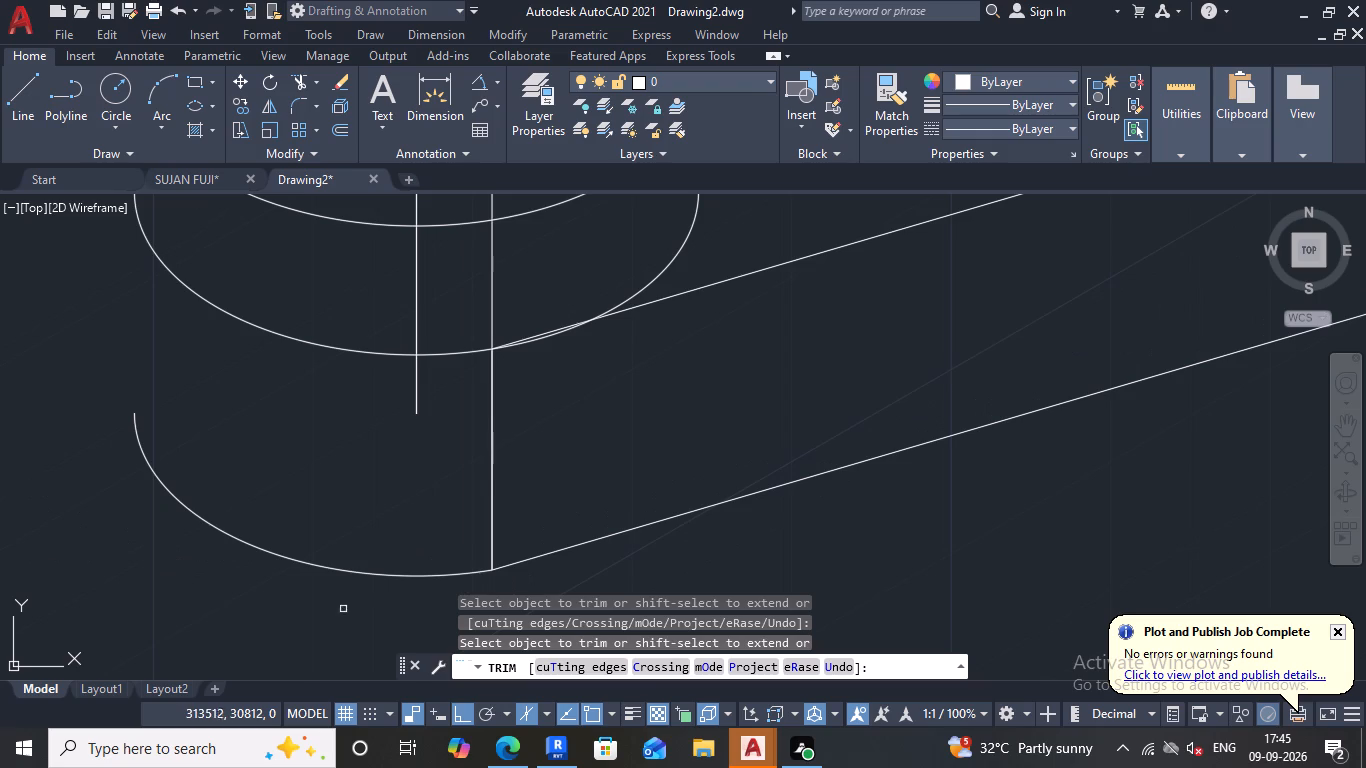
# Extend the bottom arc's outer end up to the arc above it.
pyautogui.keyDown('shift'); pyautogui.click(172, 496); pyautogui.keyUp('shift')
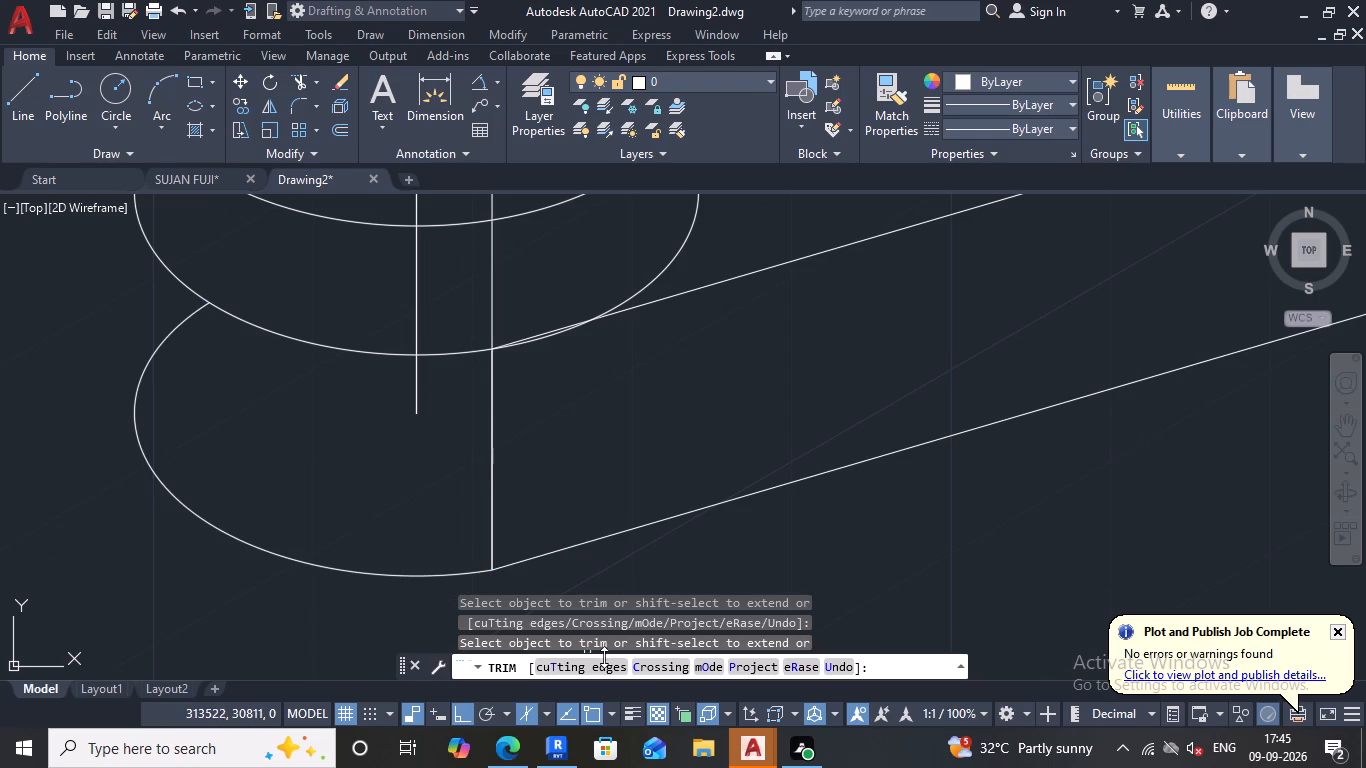
# Draw a vertical side line from the bottom arc's outer quadrant up to the outer end of the arc above.
pyautogui.scroll(-3, 634, 658)
pyautogui.scroll(-2, 467, 479)
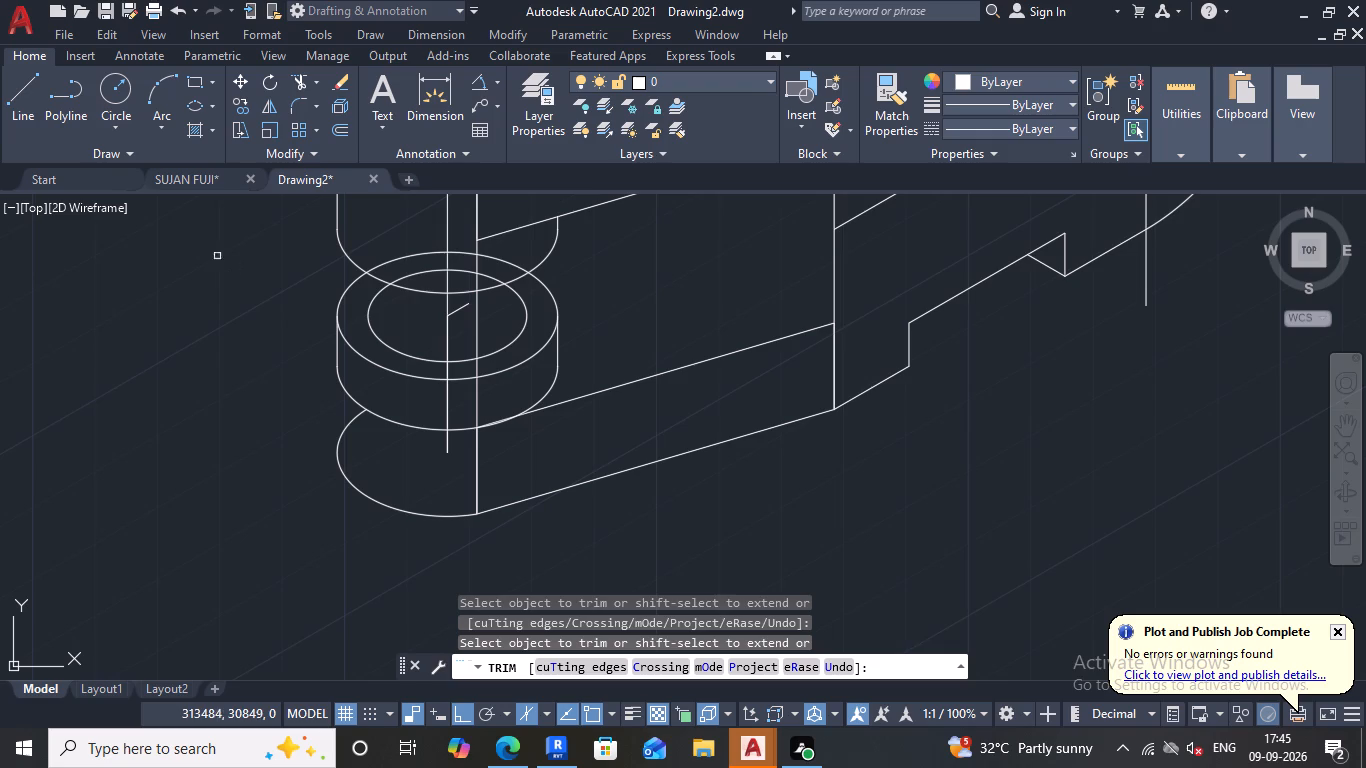
pyautogui.click(16, 98)
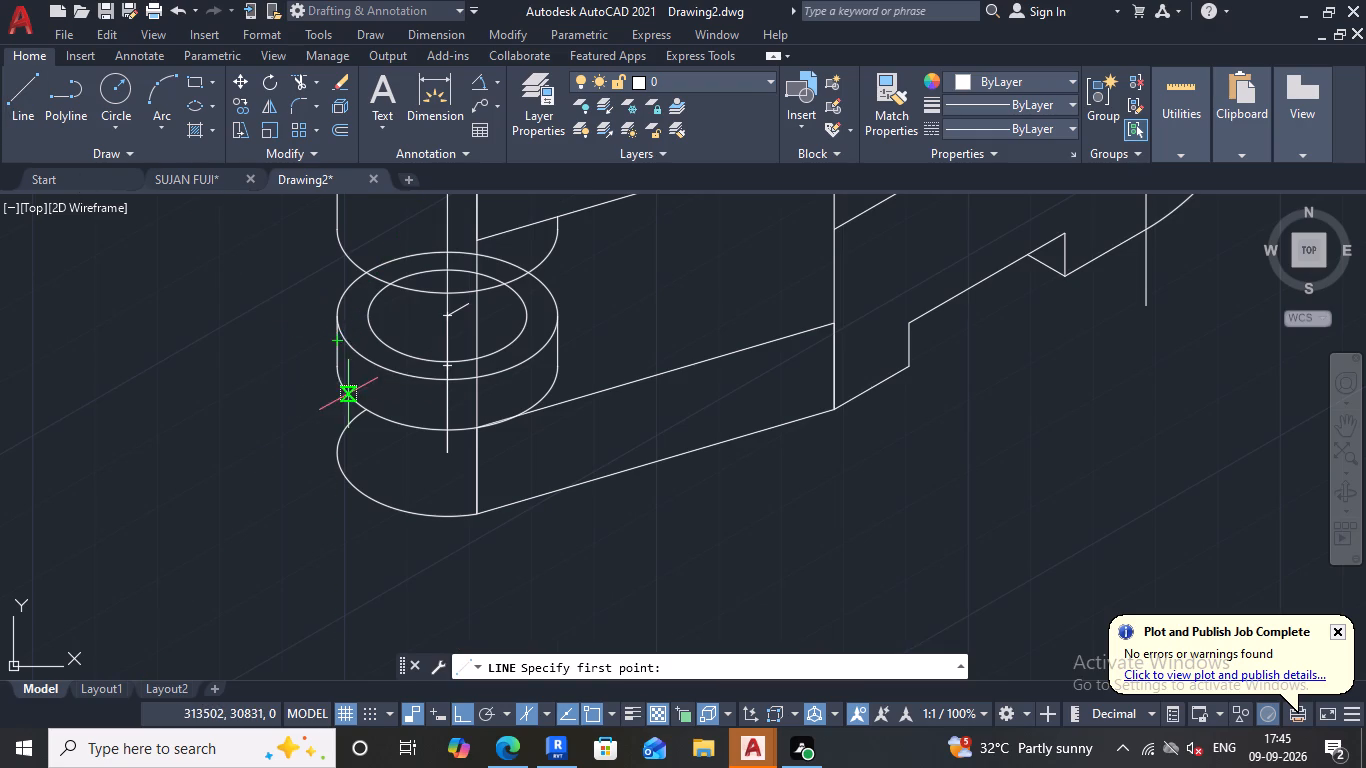
pyautogui.click(333, 448)
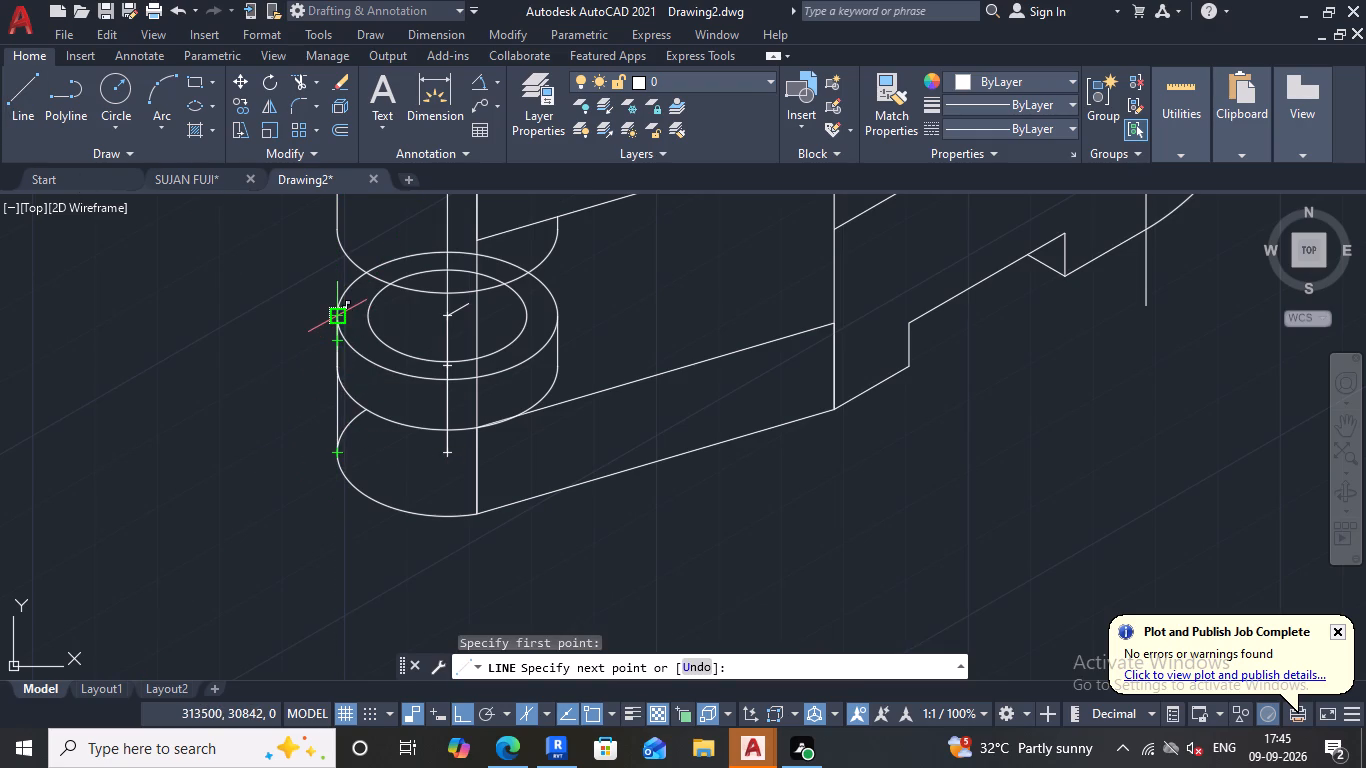
pyautogui.scroll(3, 328, 371)
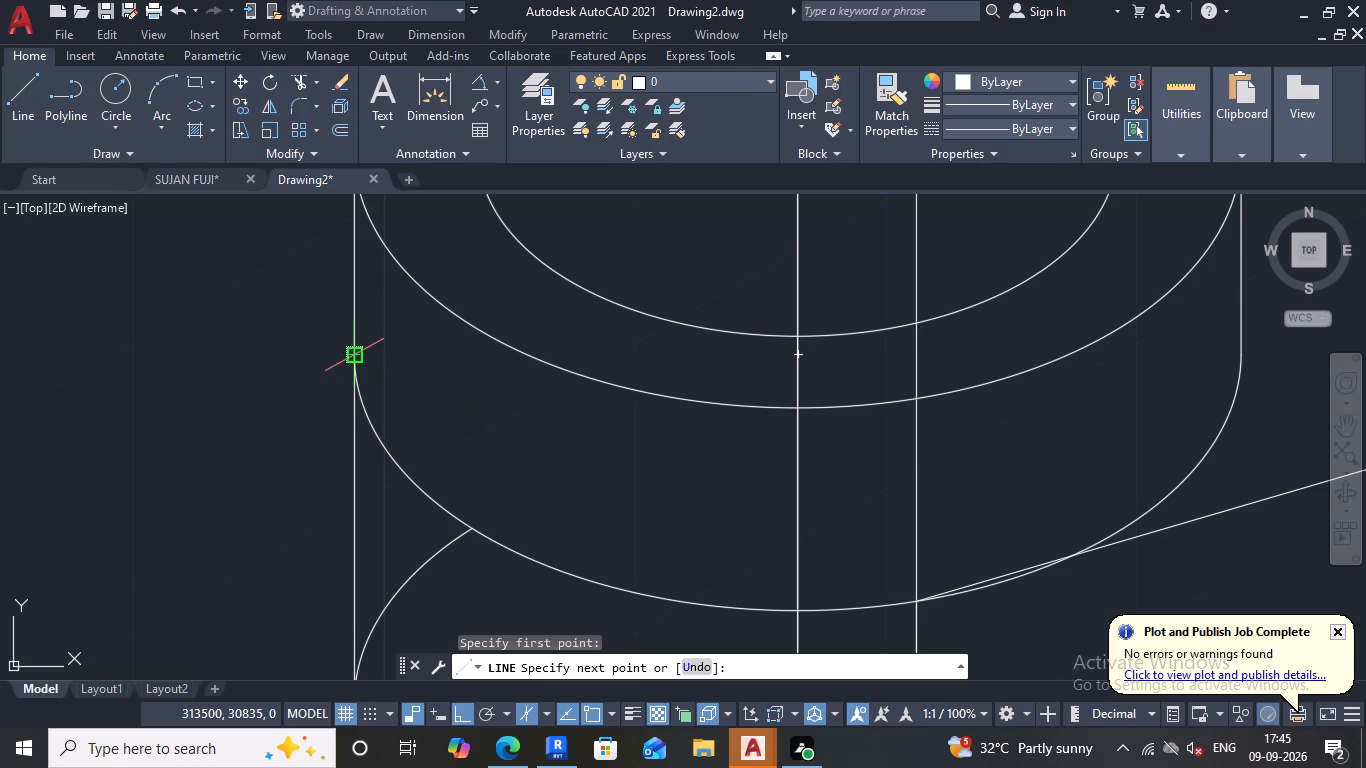
pyautogui.click(356, 361)
pyautogui.press('Escape')
# Trim the middle arc back to the arm's upper slanted line, and remove the bottom arc's portion above its outer quadrant.
pyautogui.scroll(-3, 416, 379)
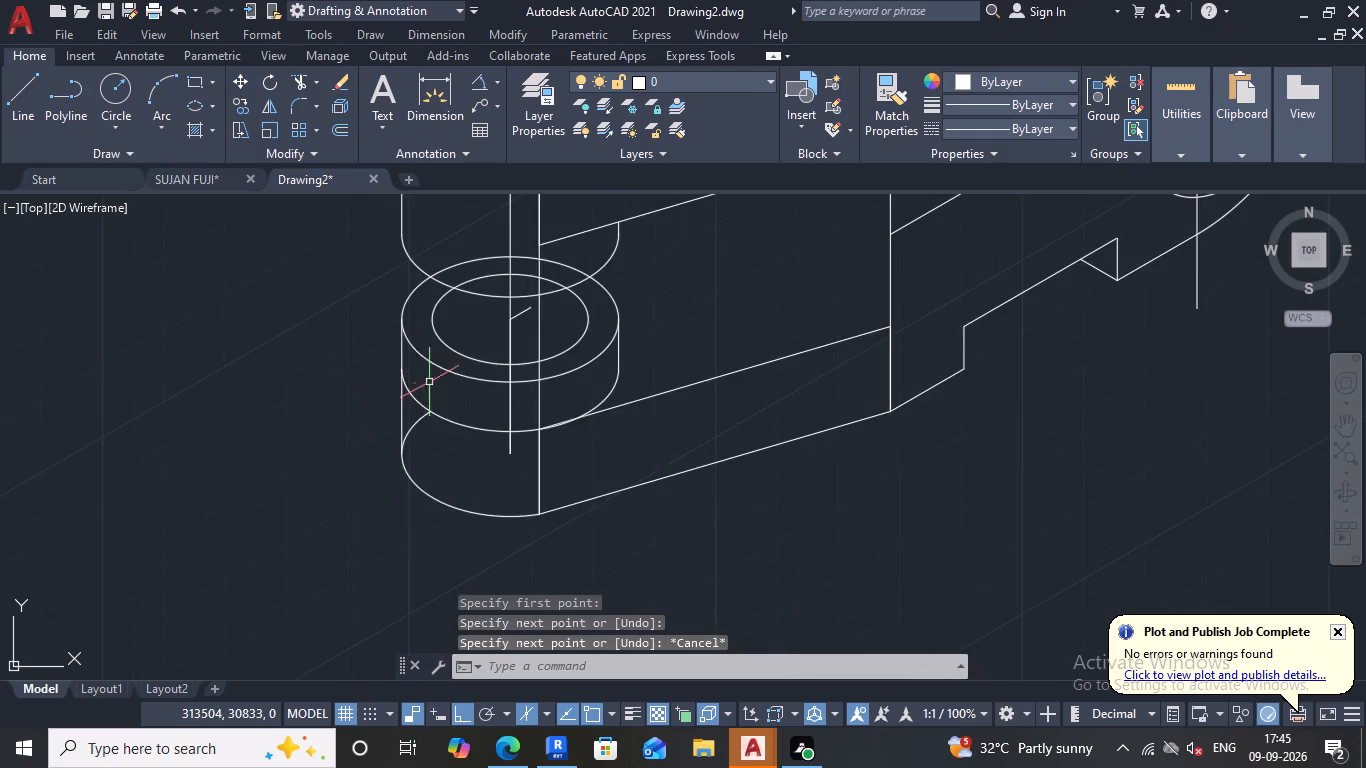
pyautogui.scroll(2, 434, 418)
pyautogui.click(296, 80)
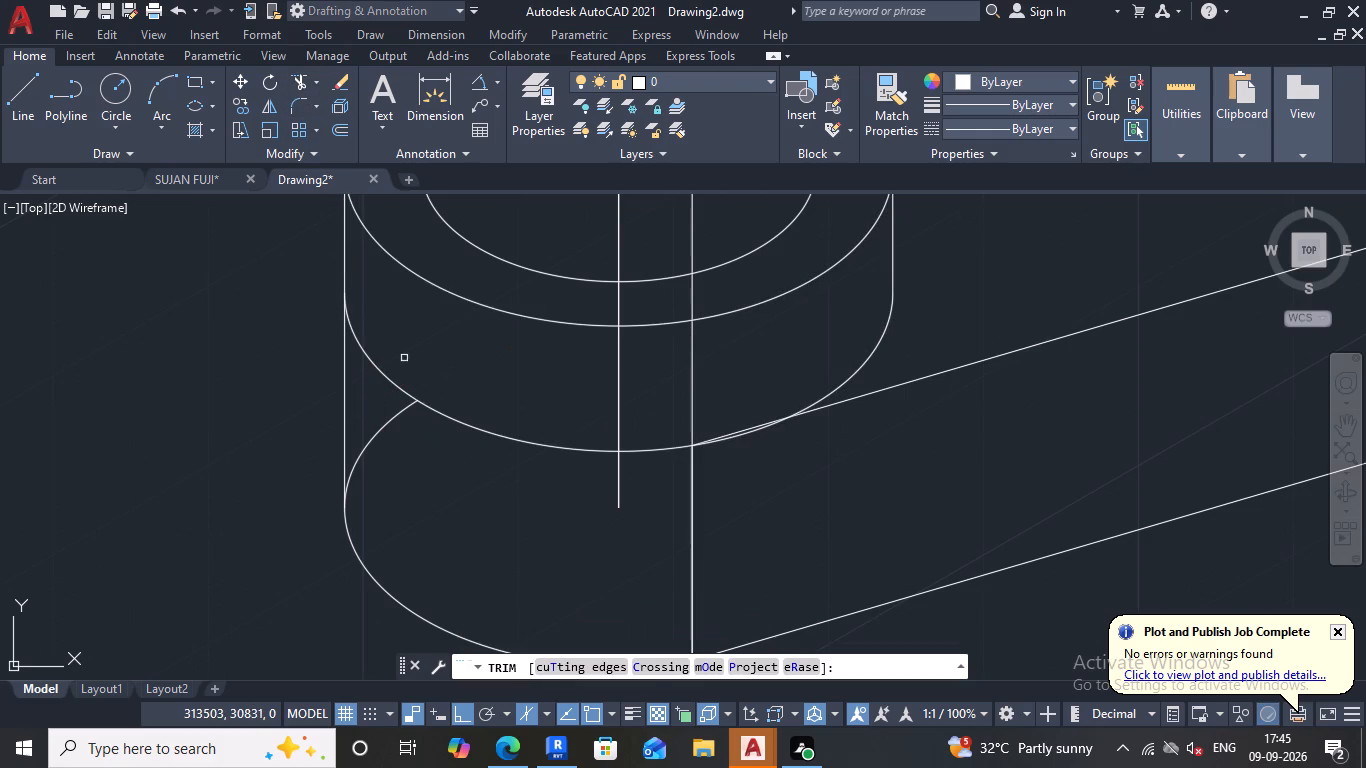
pyautogui.moveTo(397, 359); pyautogui.dragTo(383, 470)
pyautogui.moveTo(453, 387); pyautogui.dragTo(538, 458)
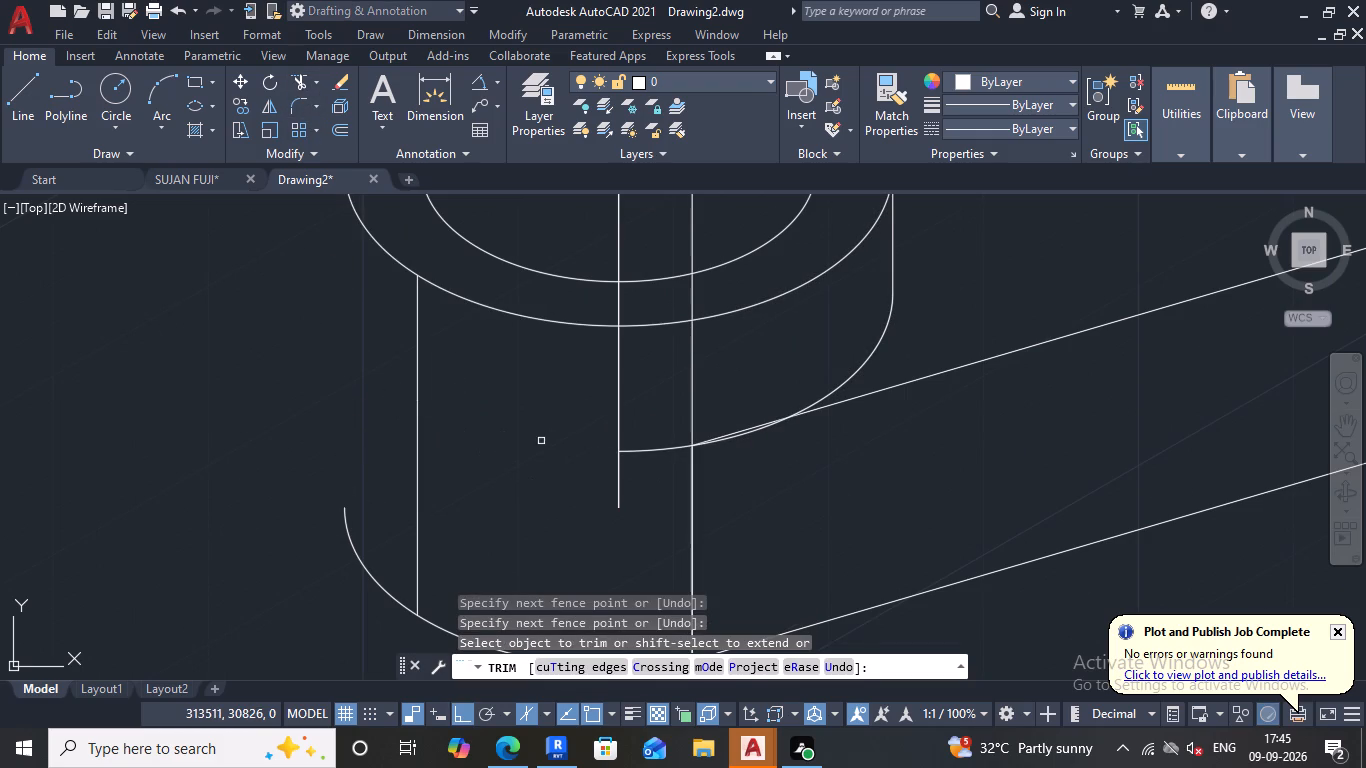
pyautogui.hotkey('ctrl', 'z')
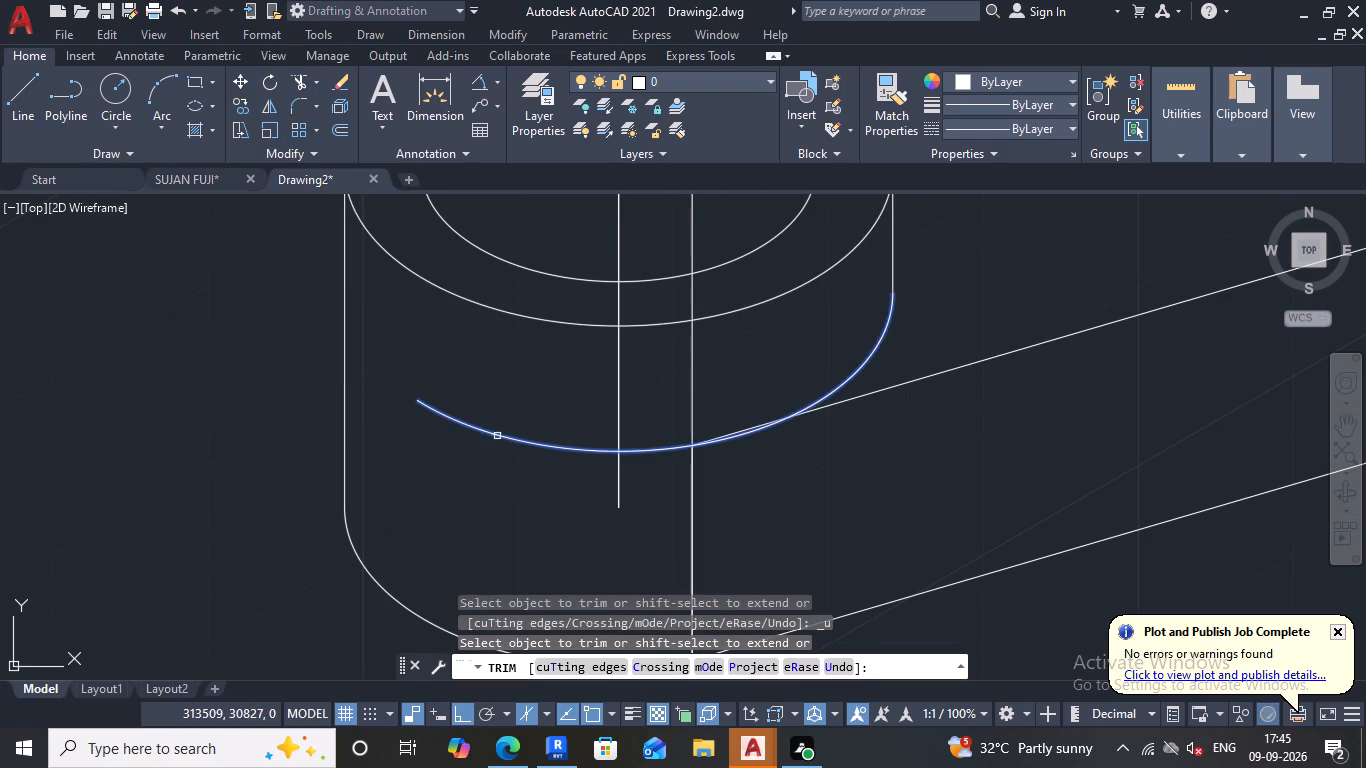
pyautogui.scroll(-2, 491, 432)
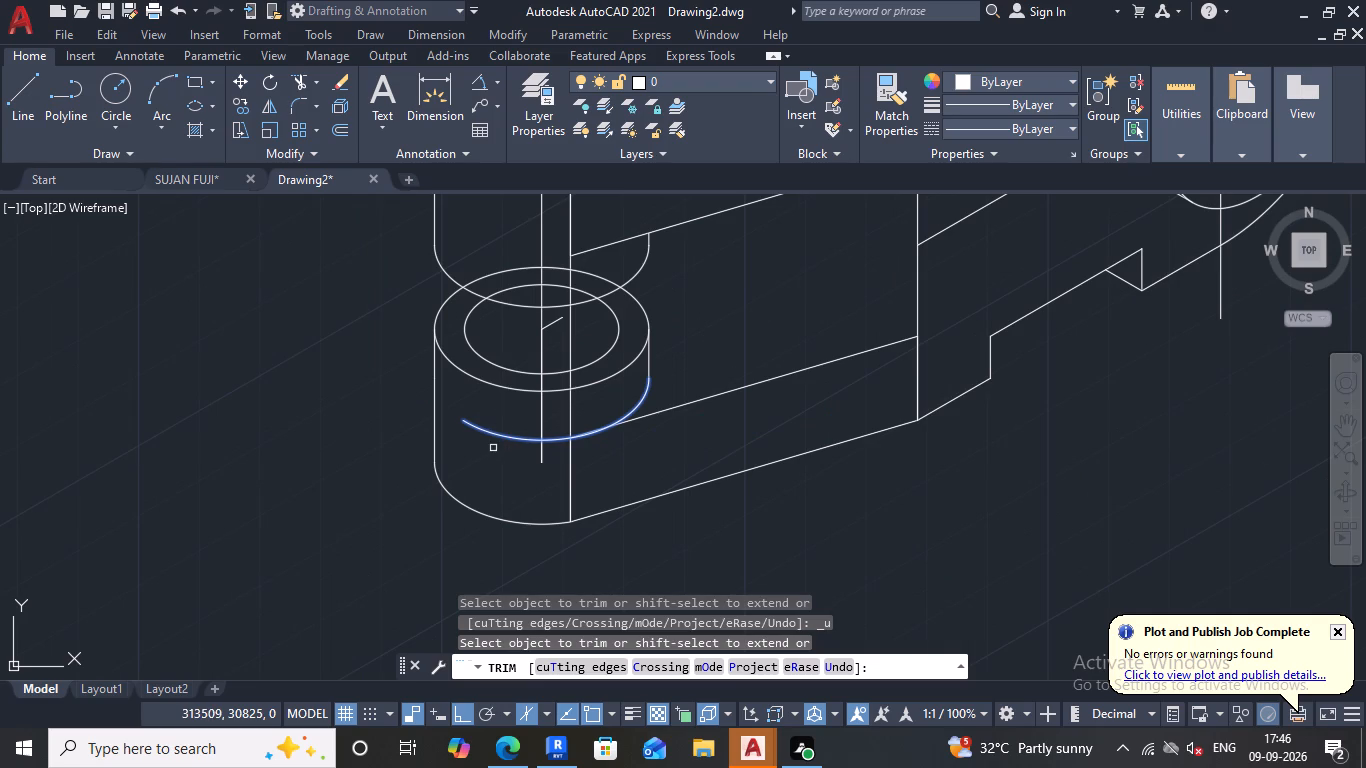
pyautogui.click(508, 438)
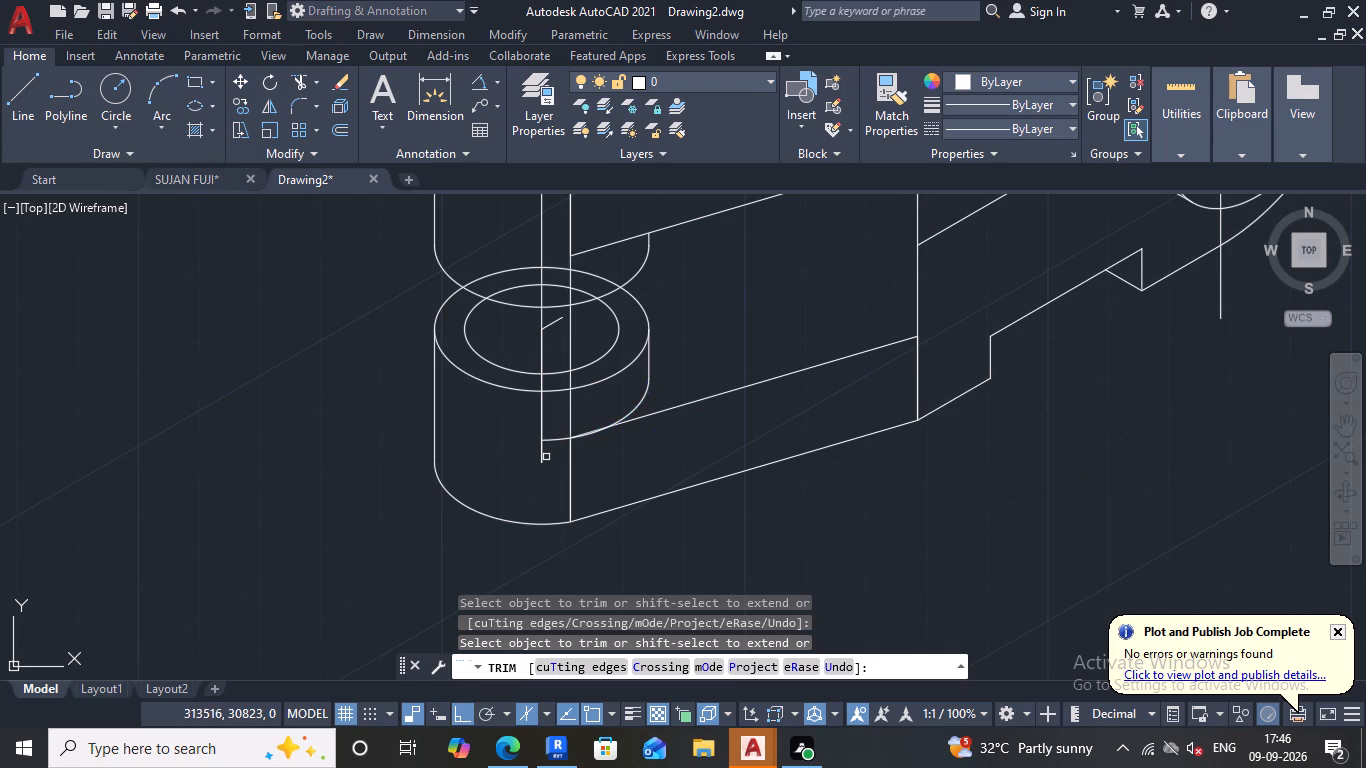
pyautogui.scroll(1, 551, 447)
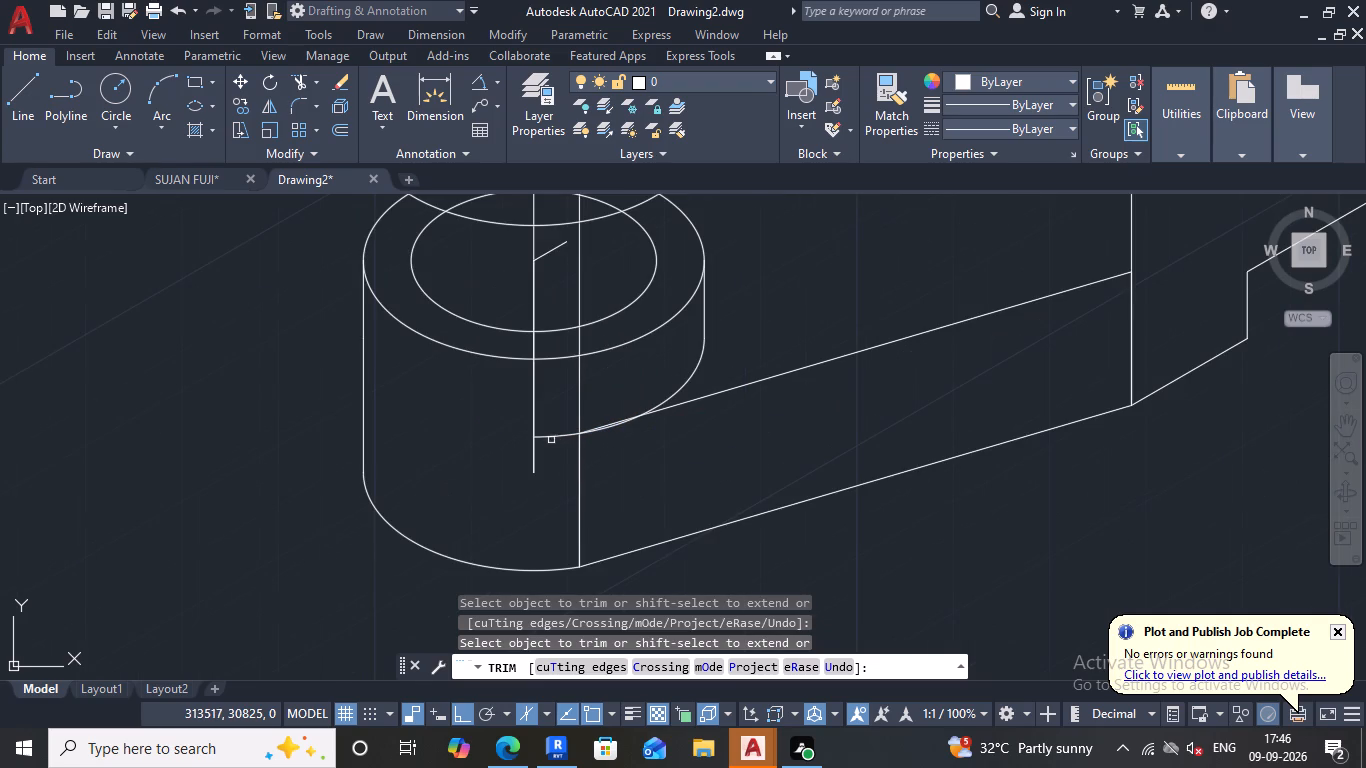
pyautogui.click(551, 435)
pyautogui.scroll(4, 613, 430)
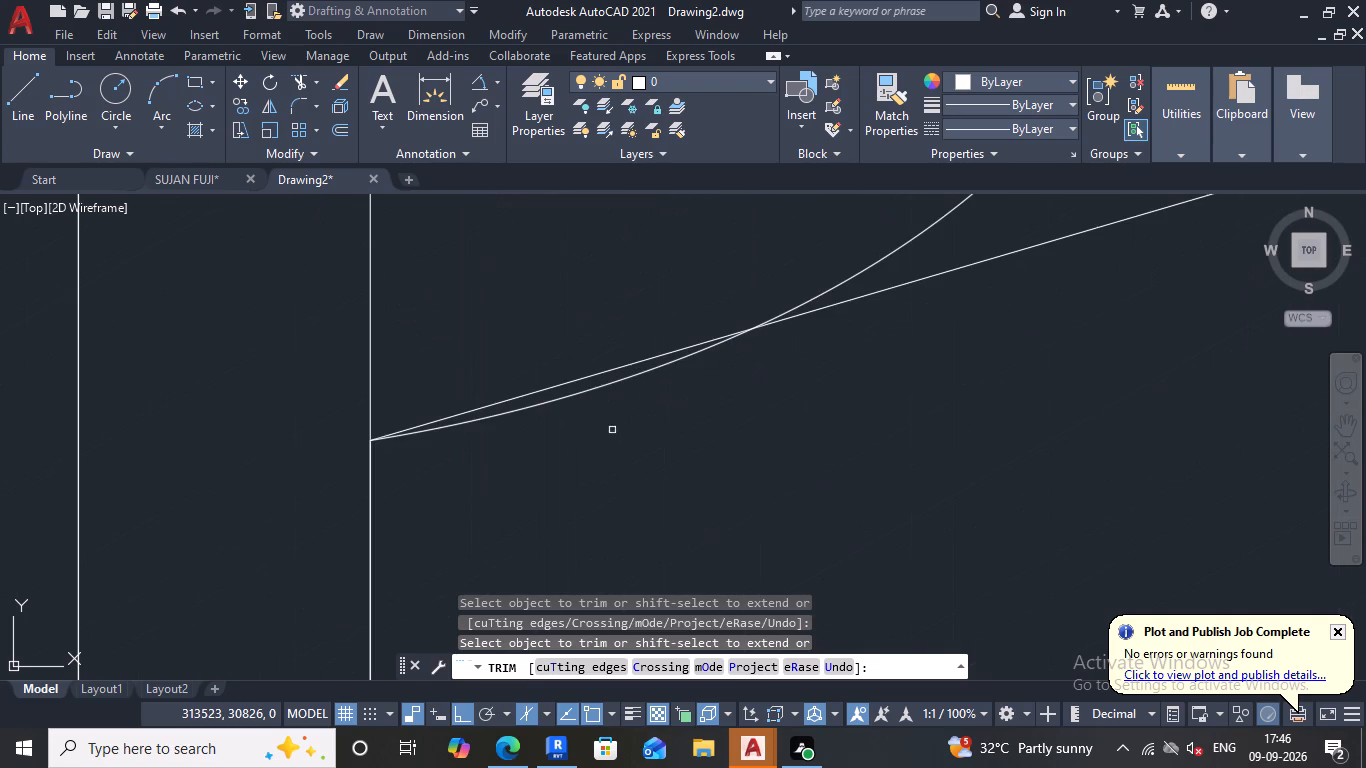
pyautogui.click(538, 408)
# Trim the lower ring's outer and inner ellipses where their rear arcs pass behind the upper cylinder, up to the near vertical arm line.
pyautogui.scroll(-3, 596, 428)
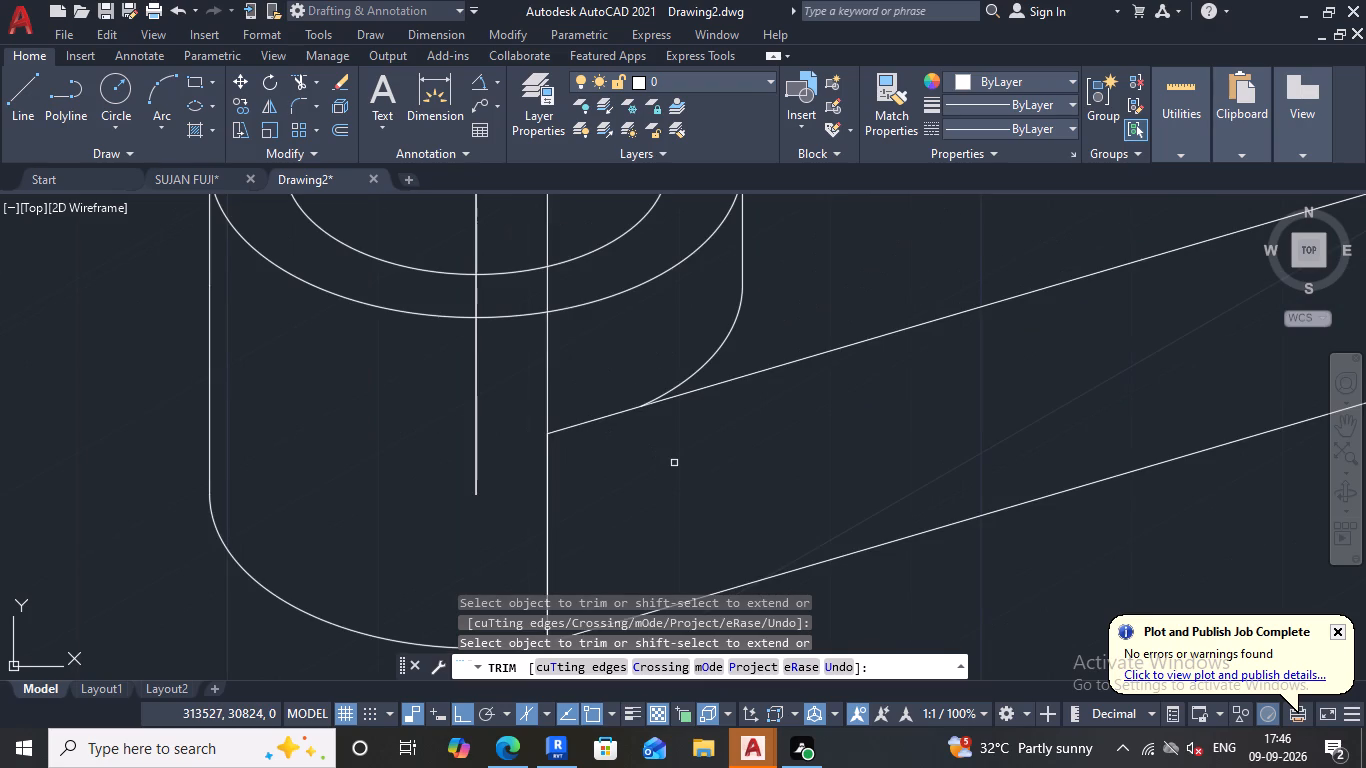
pyautogui.scroll(-2, 676, 465)
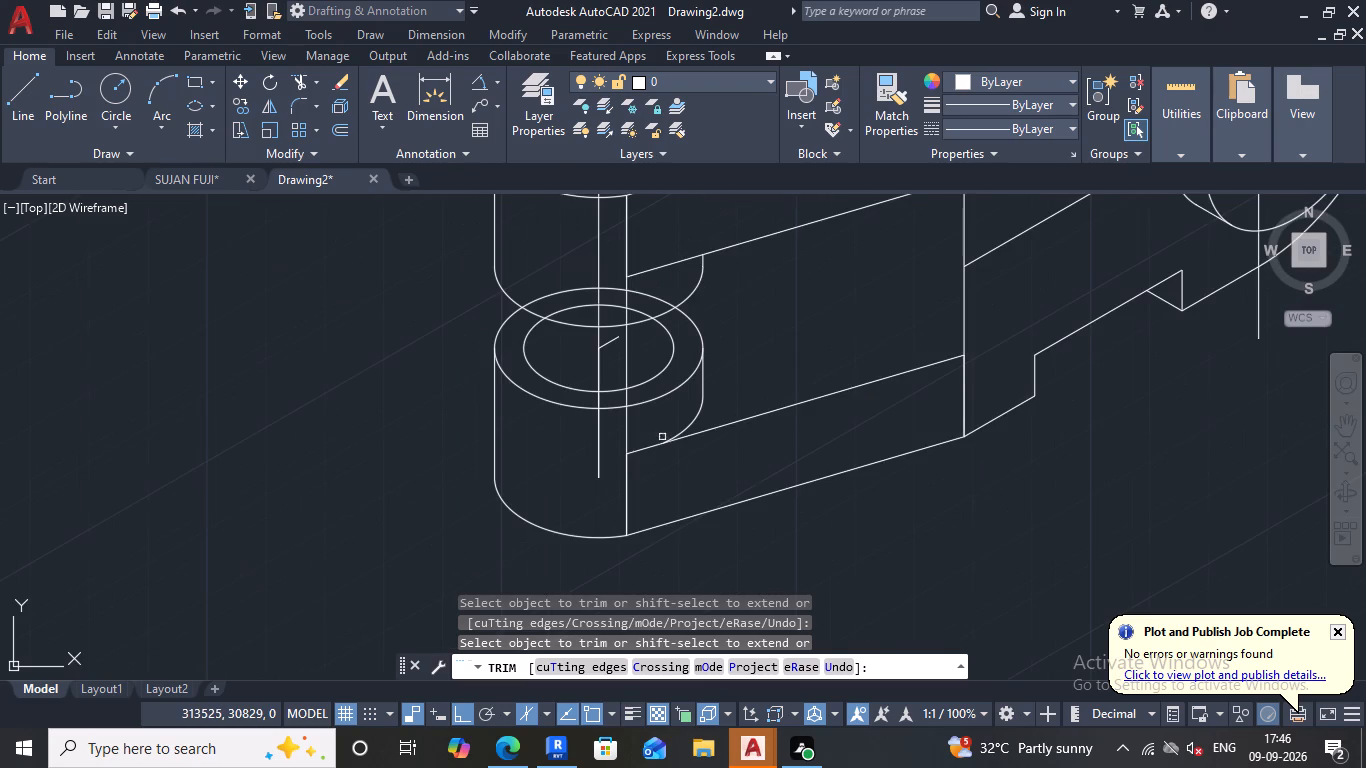
pyautogui.scroll(1, 573, 311)
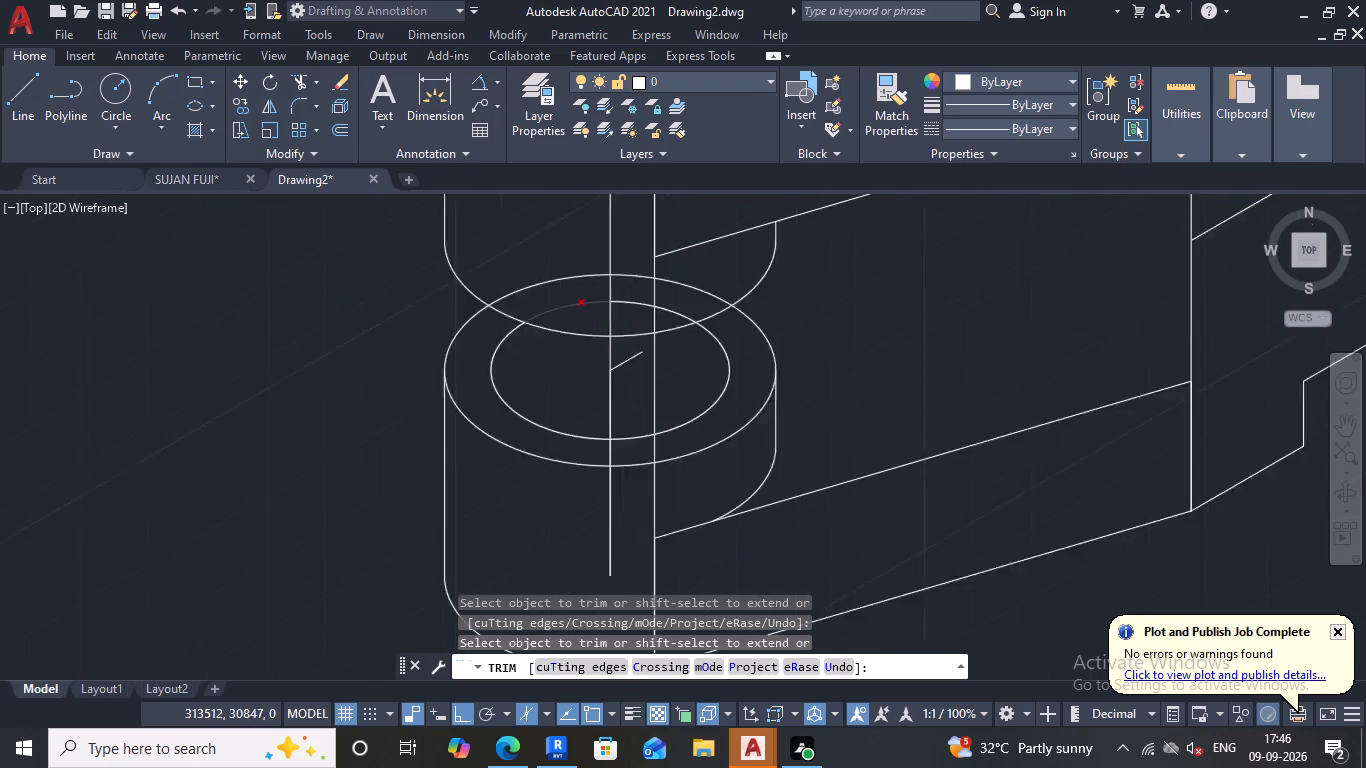
pyautogui.scroll(1, 573, 311)
pyautogui.click(568, 301)
pyautogui.click(519, 264)
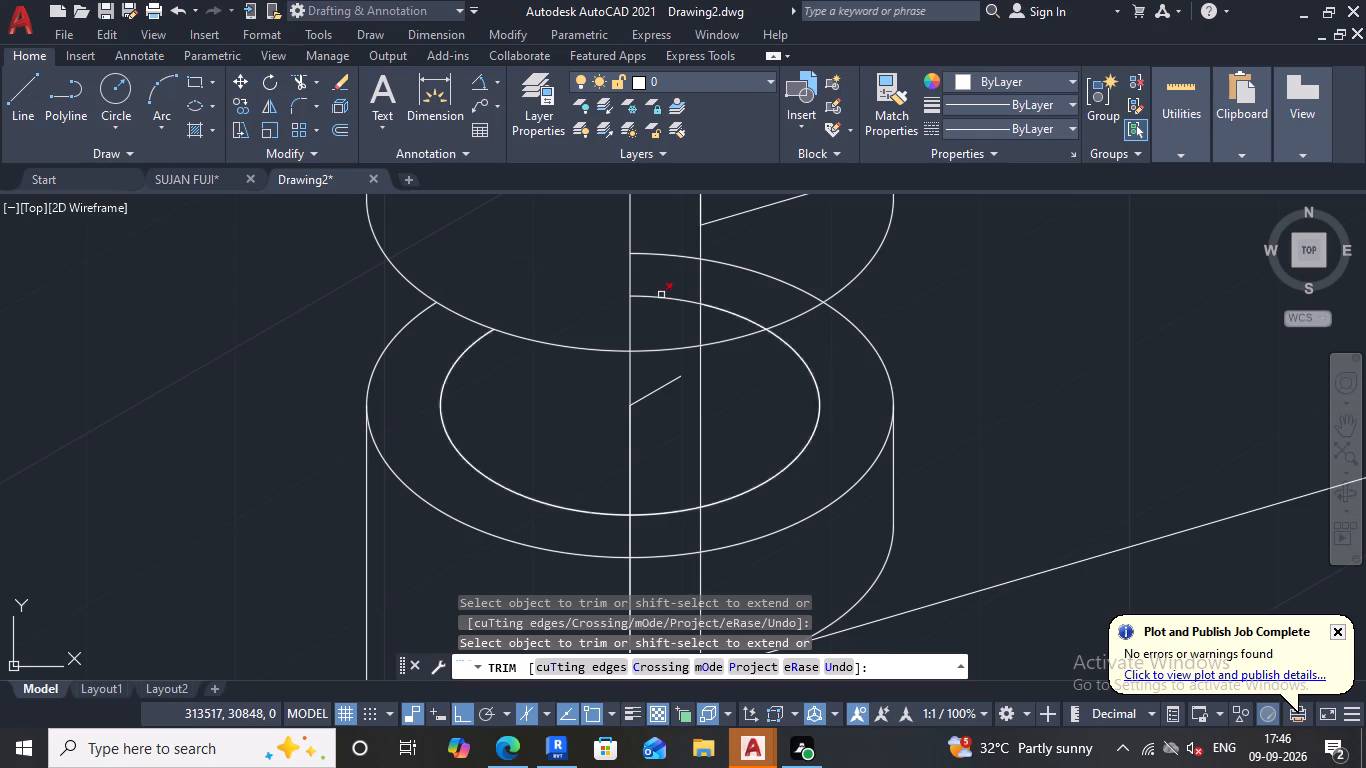
pyautogui.click(661, 296)
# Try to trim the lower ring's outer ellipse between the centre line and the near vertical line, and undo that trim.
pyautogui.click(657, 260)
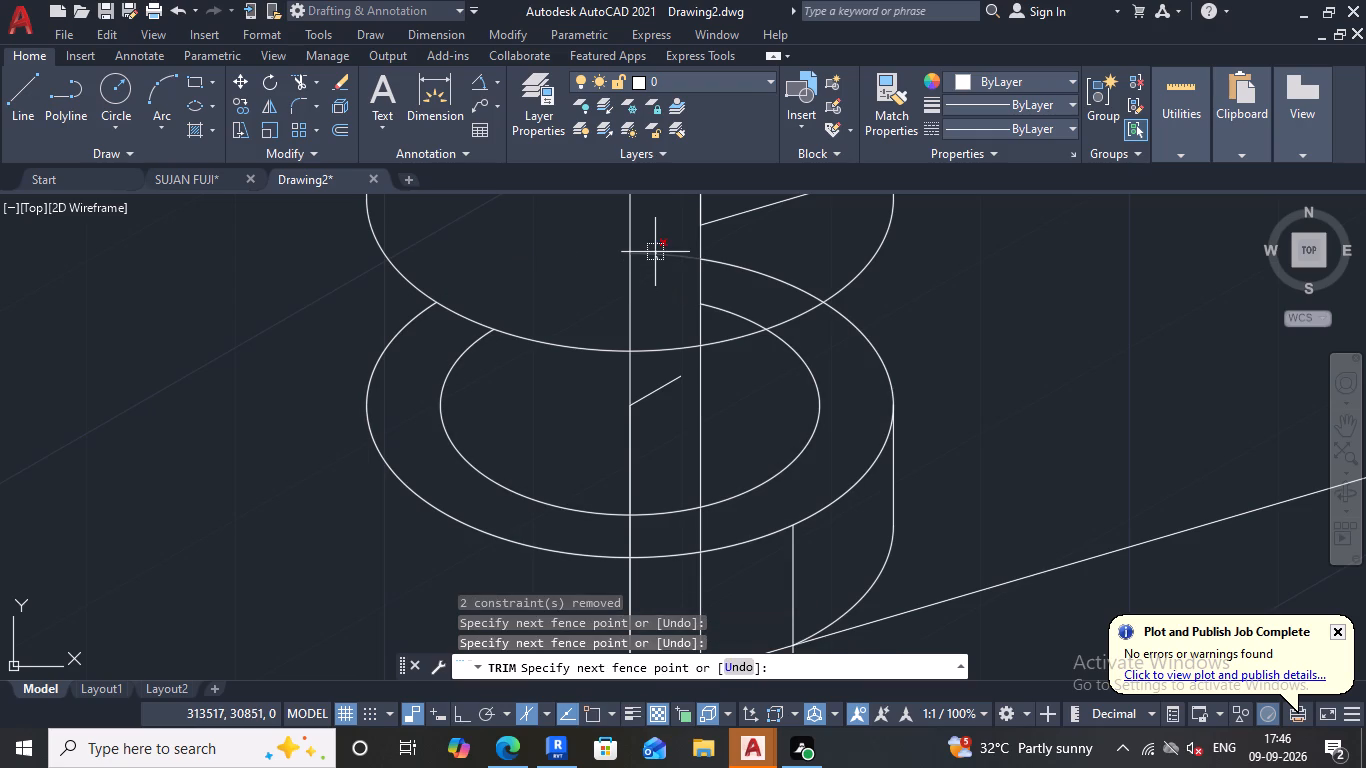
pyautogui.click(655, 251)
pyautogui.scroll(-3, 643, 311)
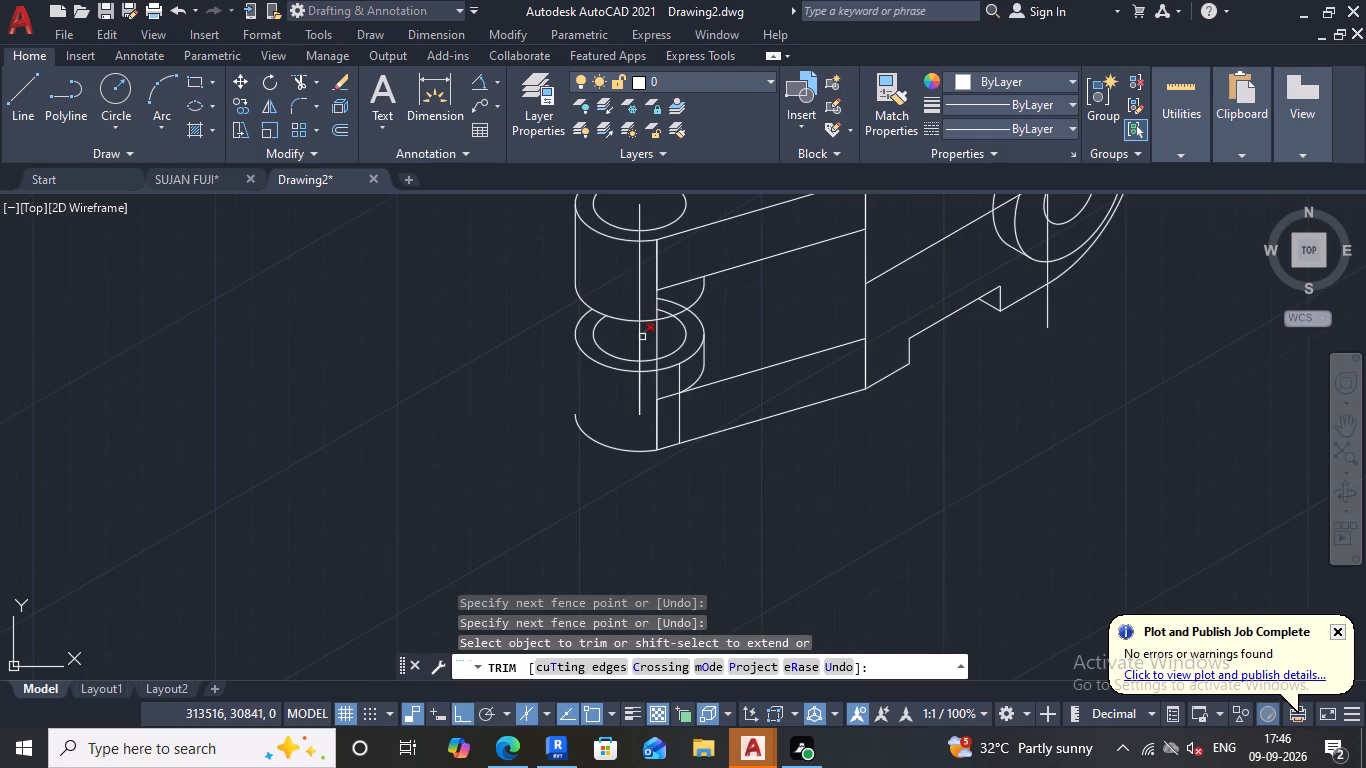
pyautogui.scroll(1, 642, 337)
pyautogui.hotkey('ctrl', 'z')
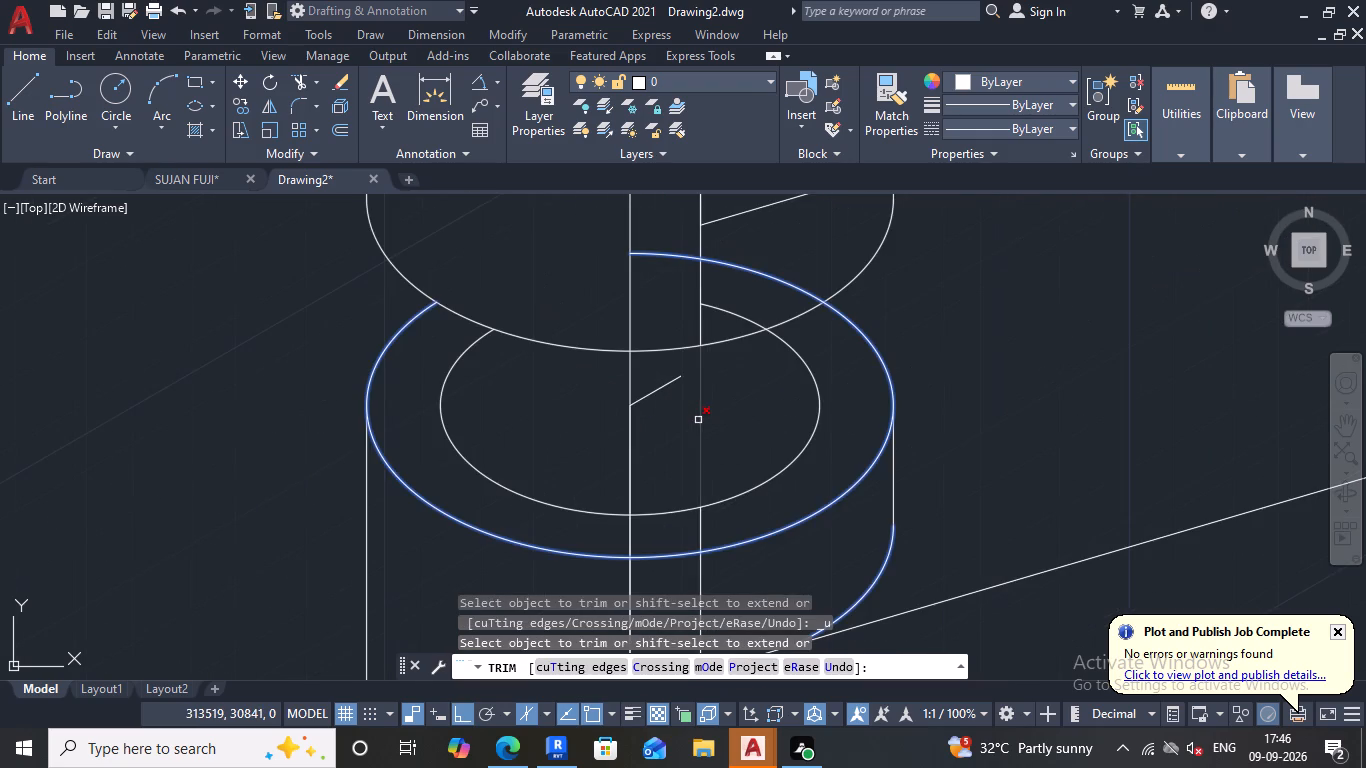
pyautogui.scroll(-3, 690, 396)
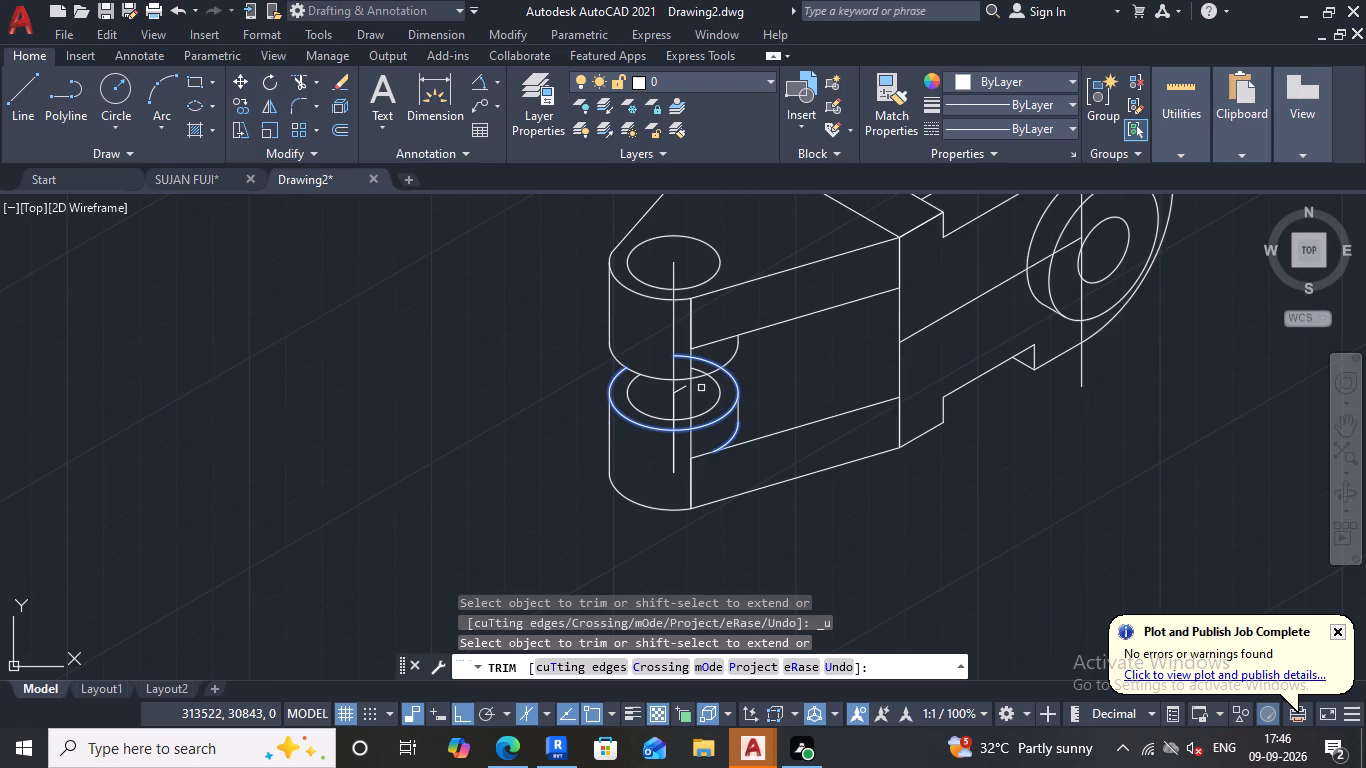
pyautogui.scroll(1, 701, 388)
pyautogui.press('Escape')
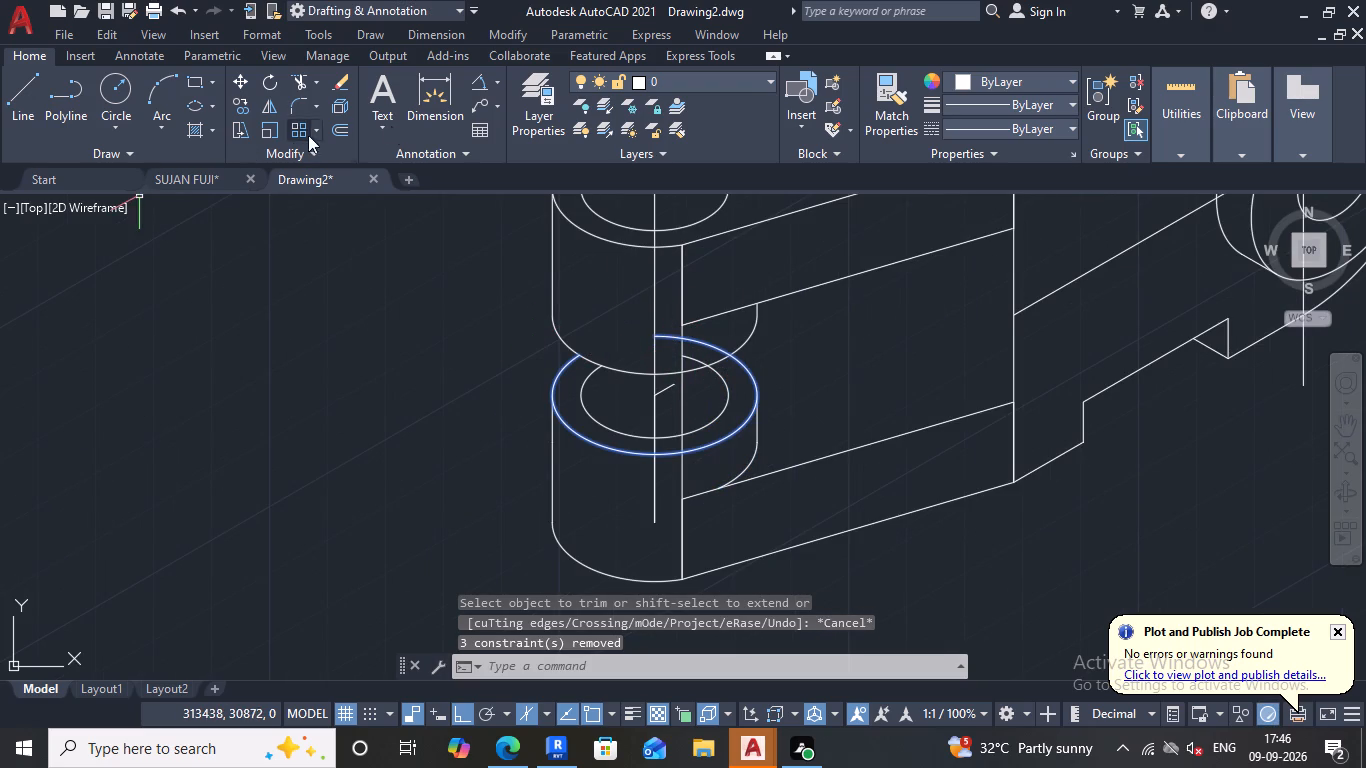
# Trim the remaining rear portions of the lower ring's outer and inner ellipses back to the upper cylinder's bottom arc.
pyautogui.click(294, 81)
pyautogui.scroll(1, 668, 335)
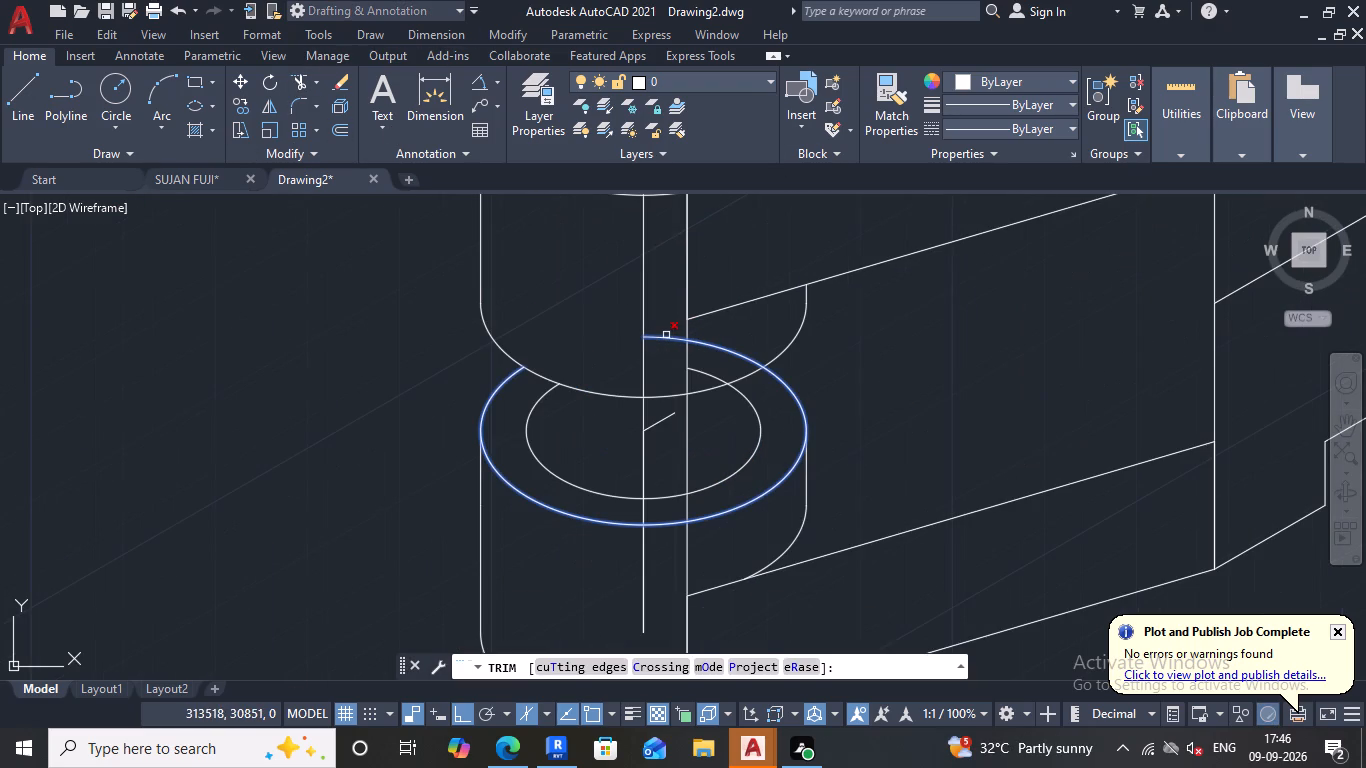
pyautogui.click(665, 336)
pyautogui.click(719, 346)
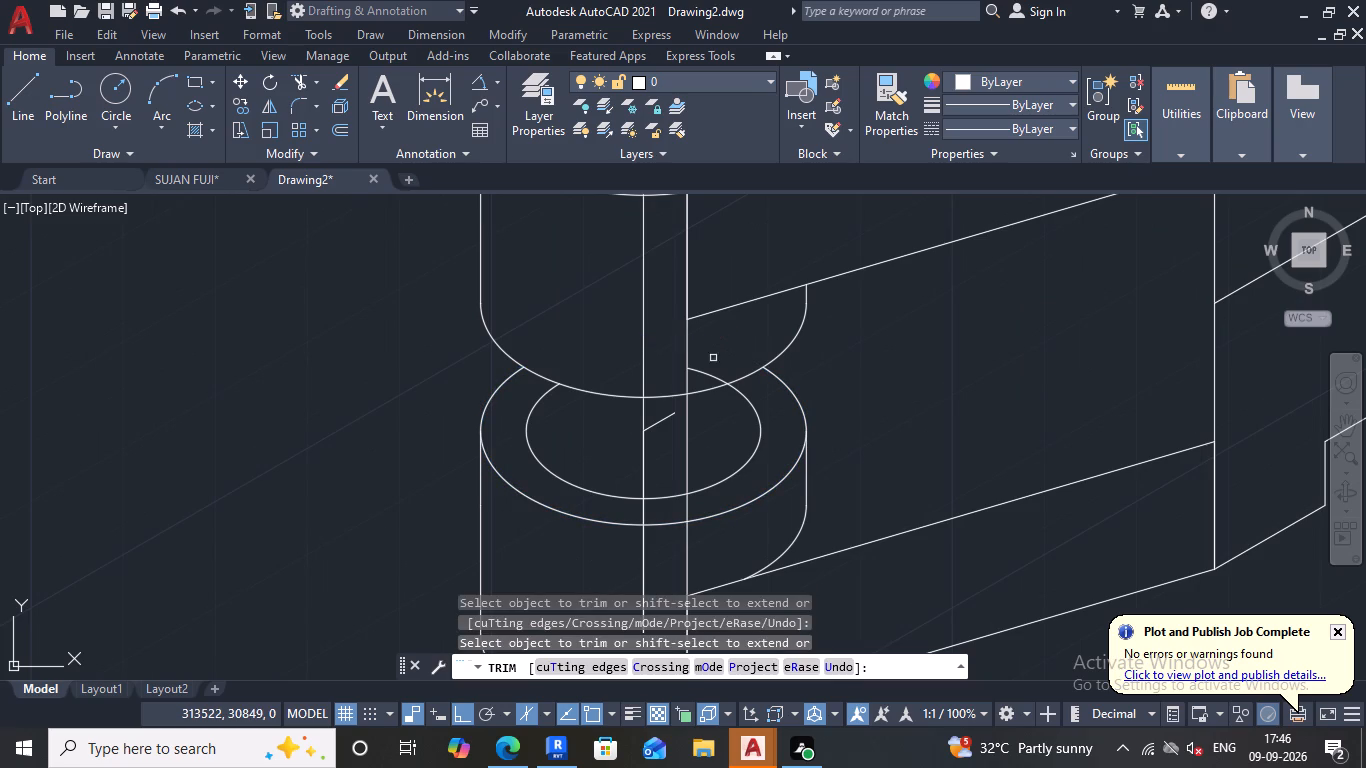
pyautogui.click(706, 376)
pyautogui.scroll(-2, 709, 358)
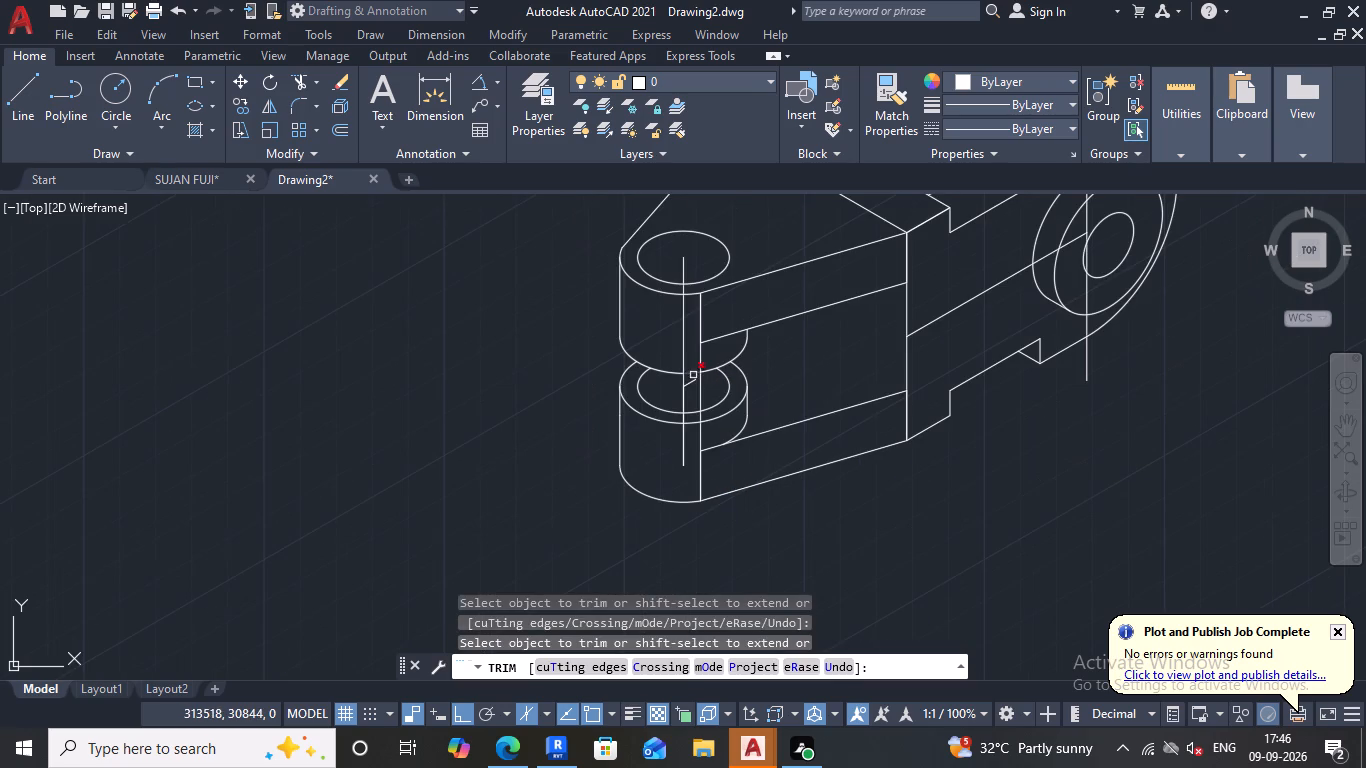
# Trim the near vertical line between the upper arm's lower slanted edge and the lower arm's upper slanted edge.
pyautogui.scroll(1, 704, 395)
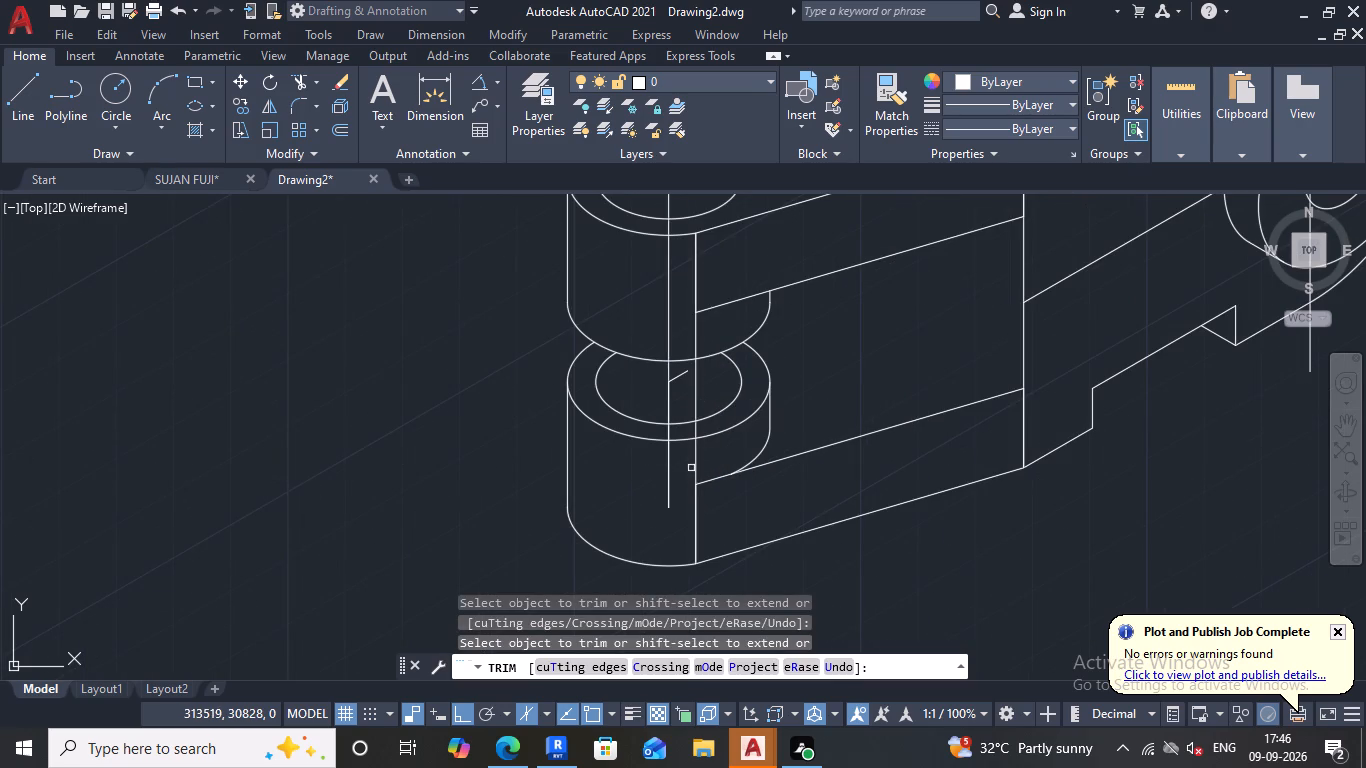
pyautogui.click(695, 463)
pyautogui.click(698, 431)
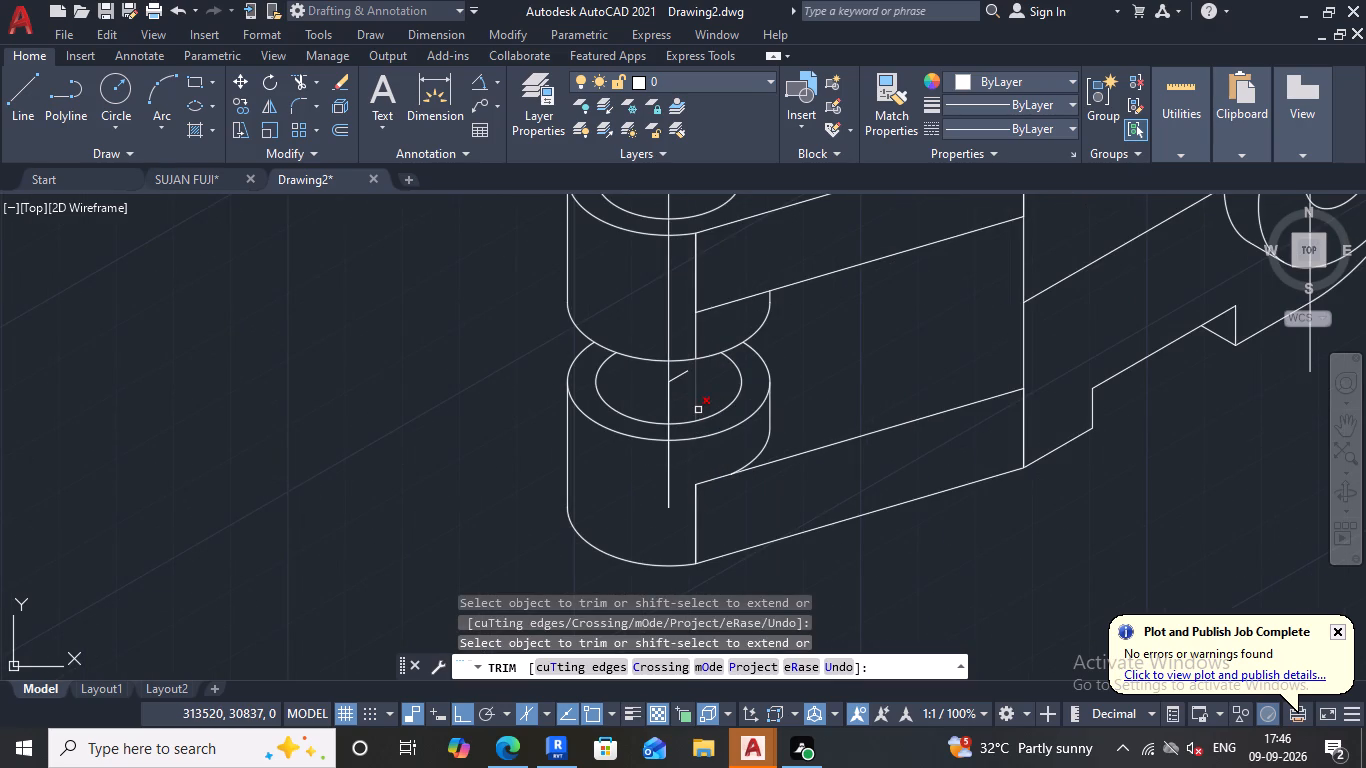
pyautogui.click(698, 410)
pyautogui.click(695, 342)
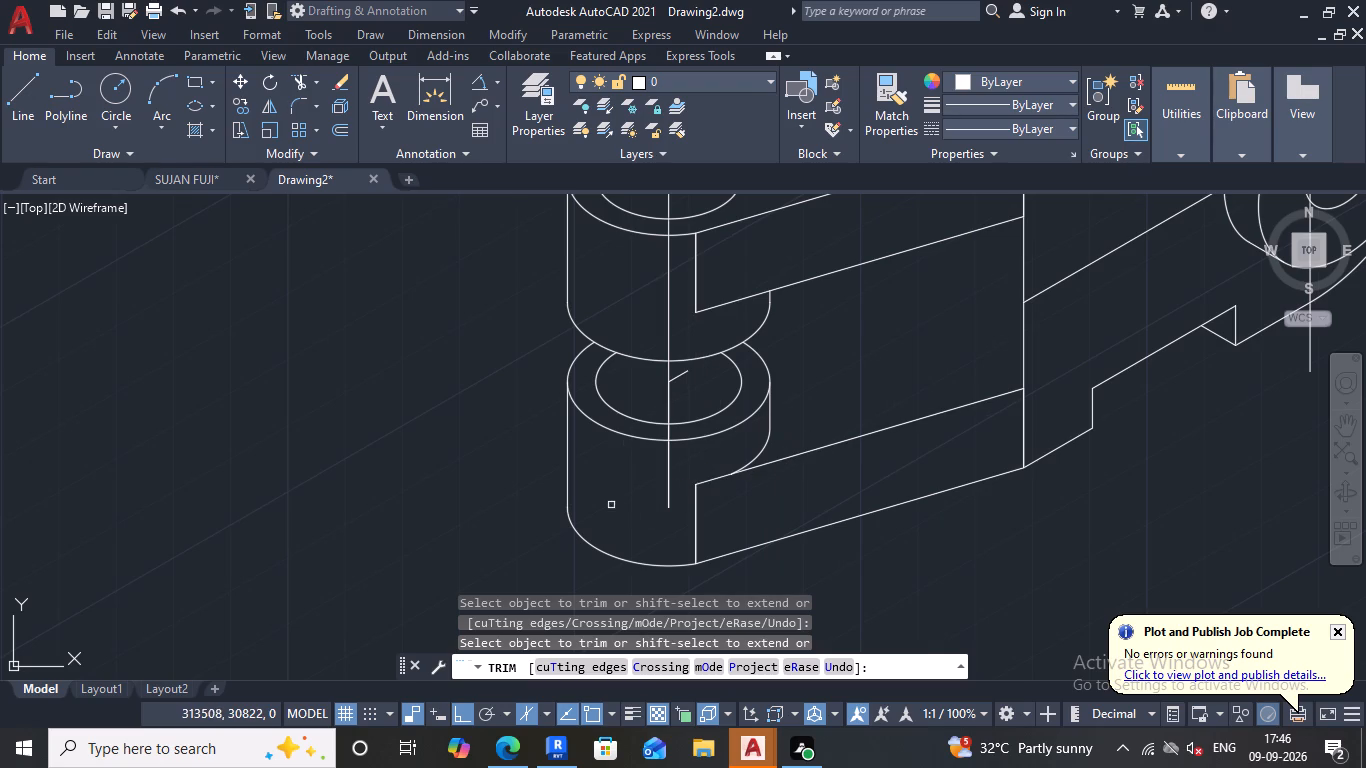
# Draw a 50 mm line at 150° on the left isoplane from where the lower arm's upper edge meets the body's vertical edge.
pyautogui.scroll(-1, 671, 451)
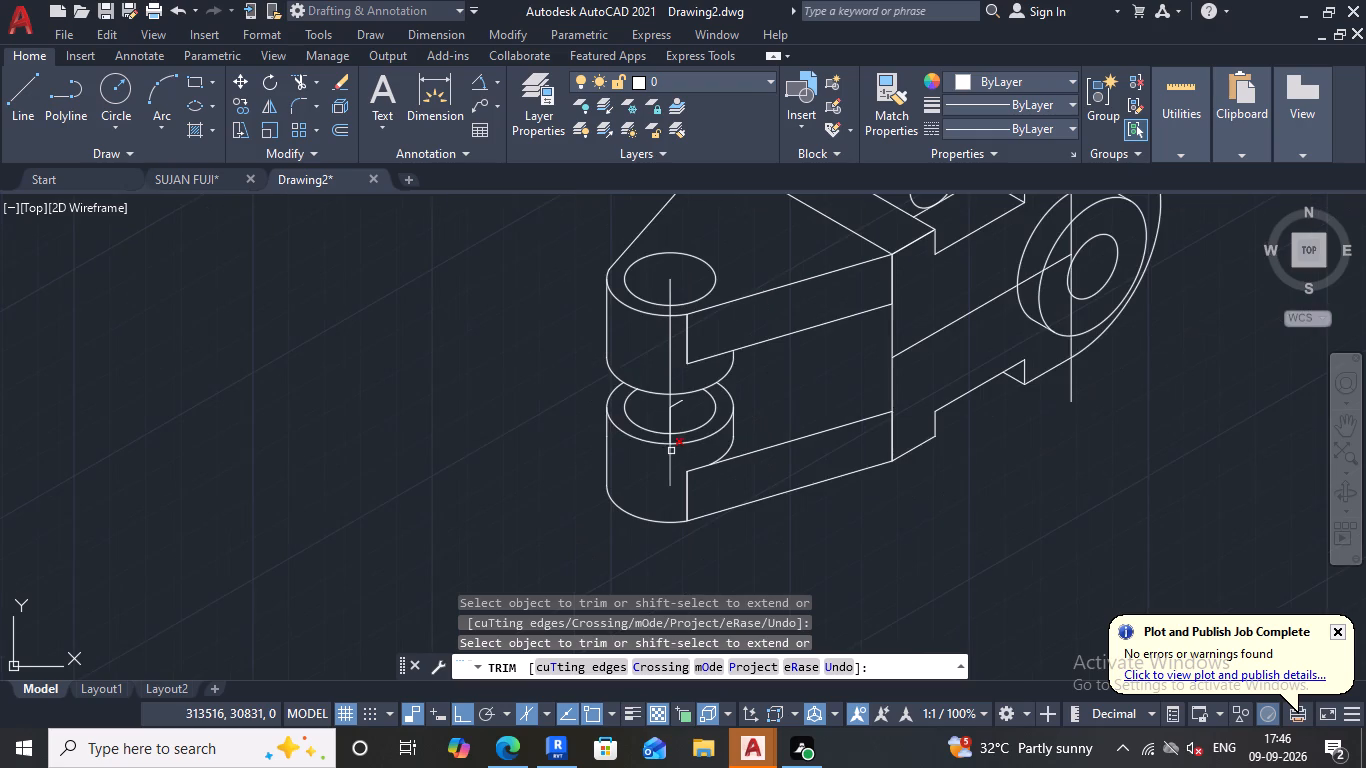
pyautogui.moveTo(660, 437); pyautogui.dragTo(725, 448, button='middle')
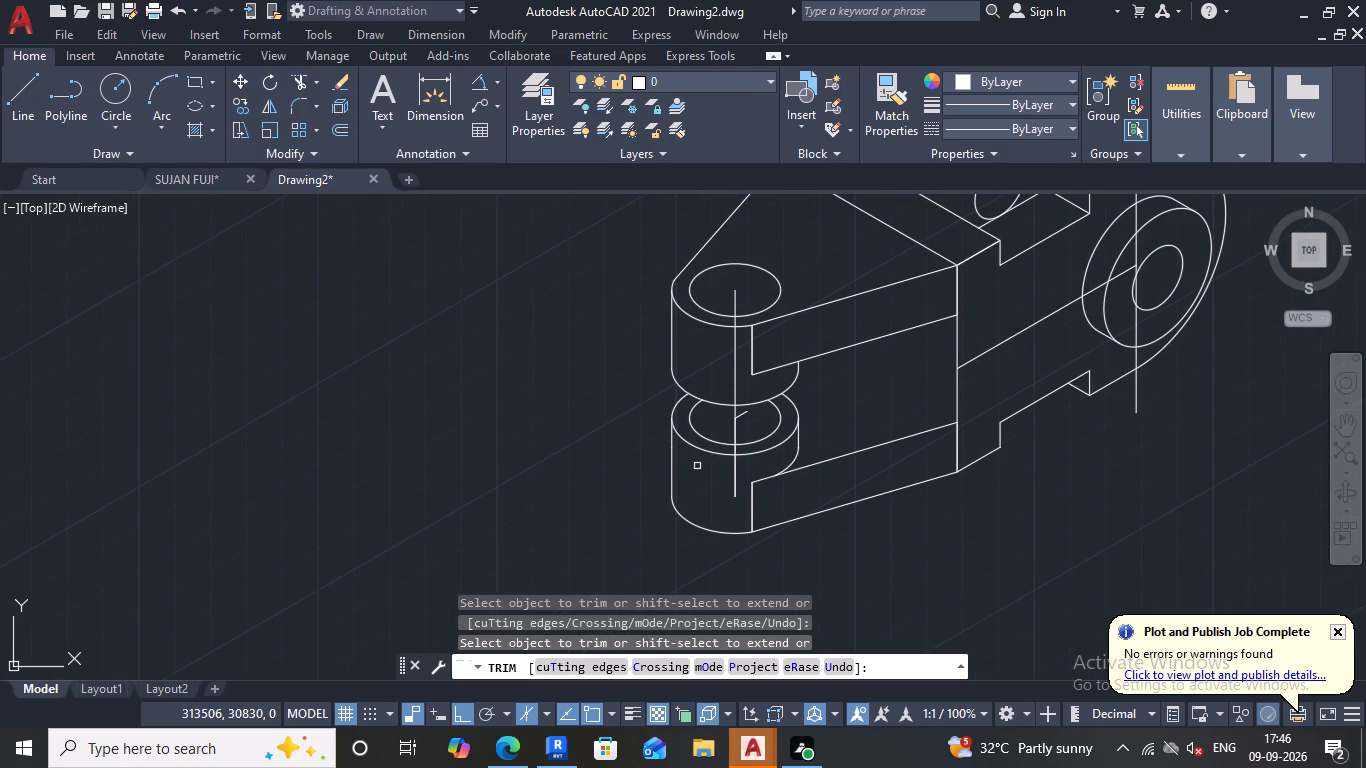
pyautogui.scroll(-1, 710, 424)
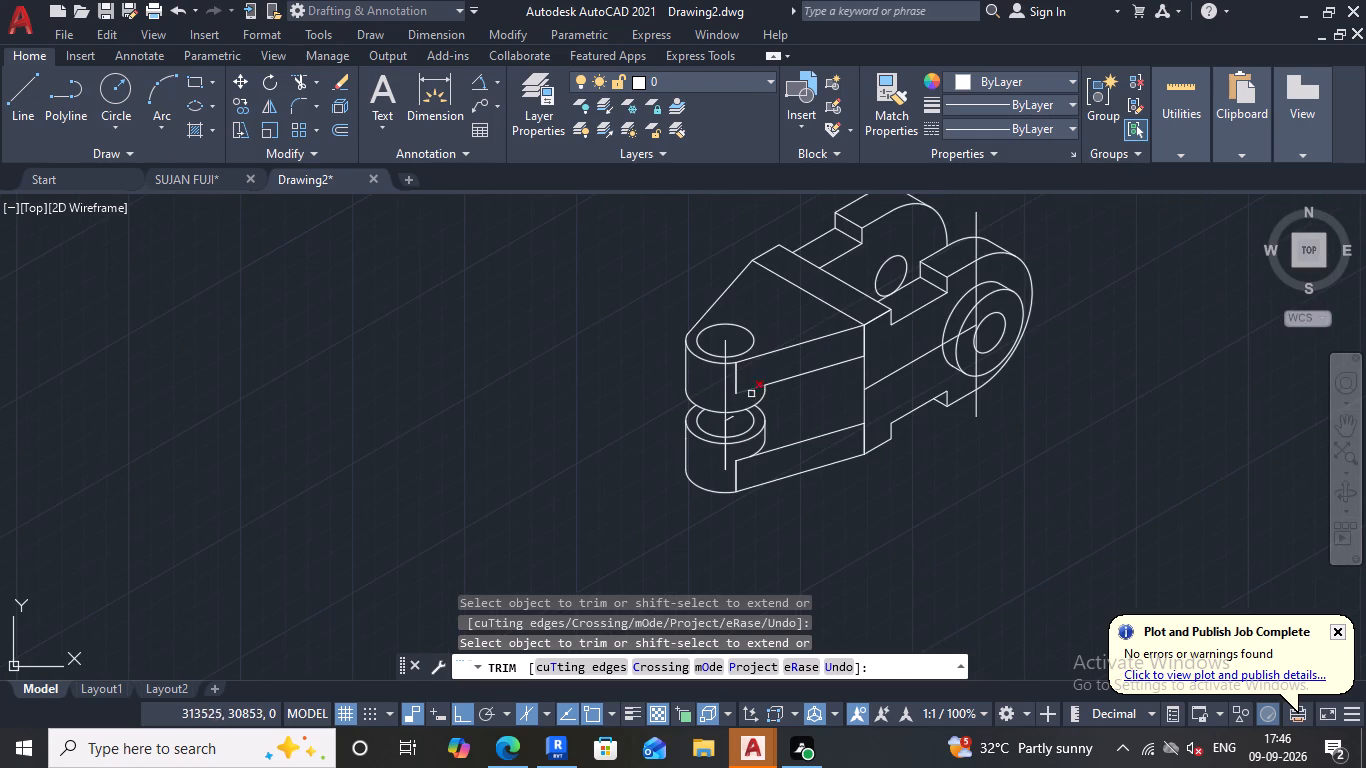
pyautogui.moveTo(860, 498); pyautogui.dragTo(846, 526, button='middle')
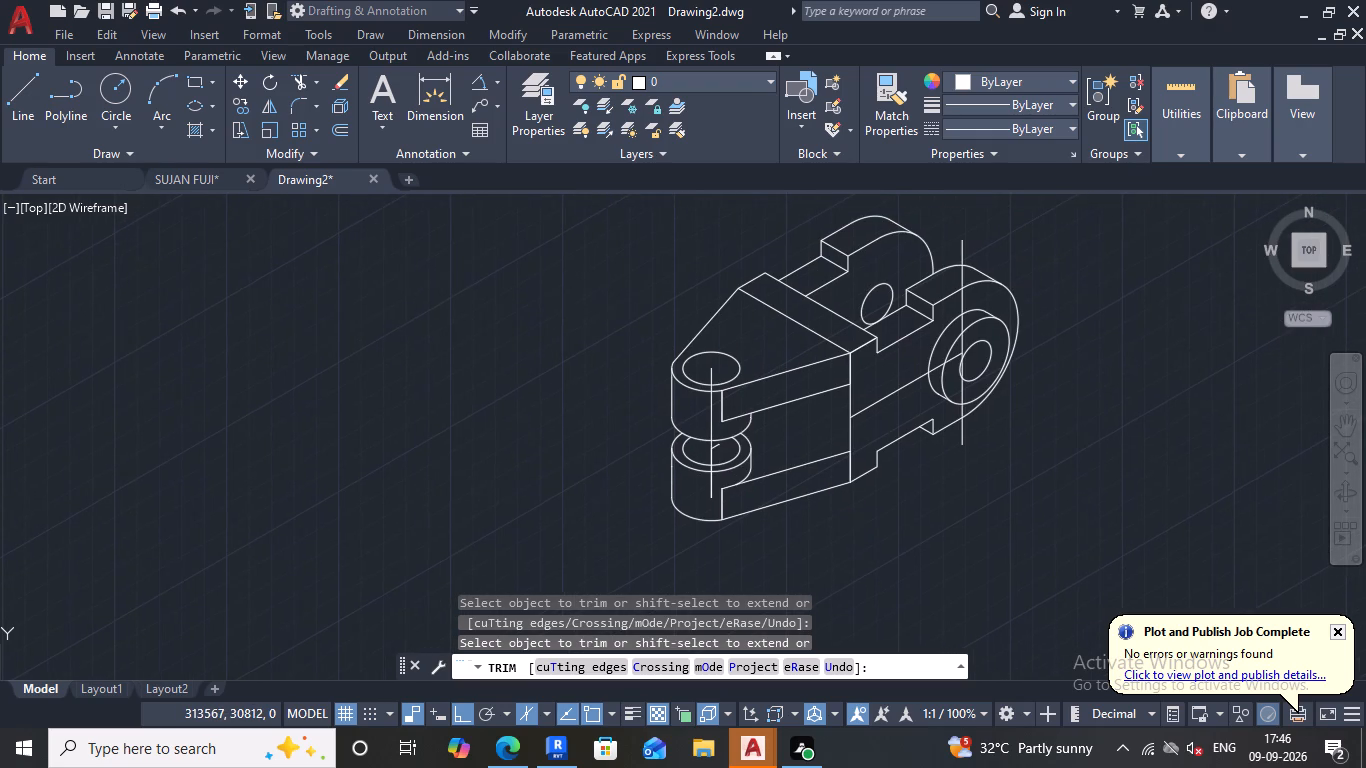
pyautogui.click(20, 102)
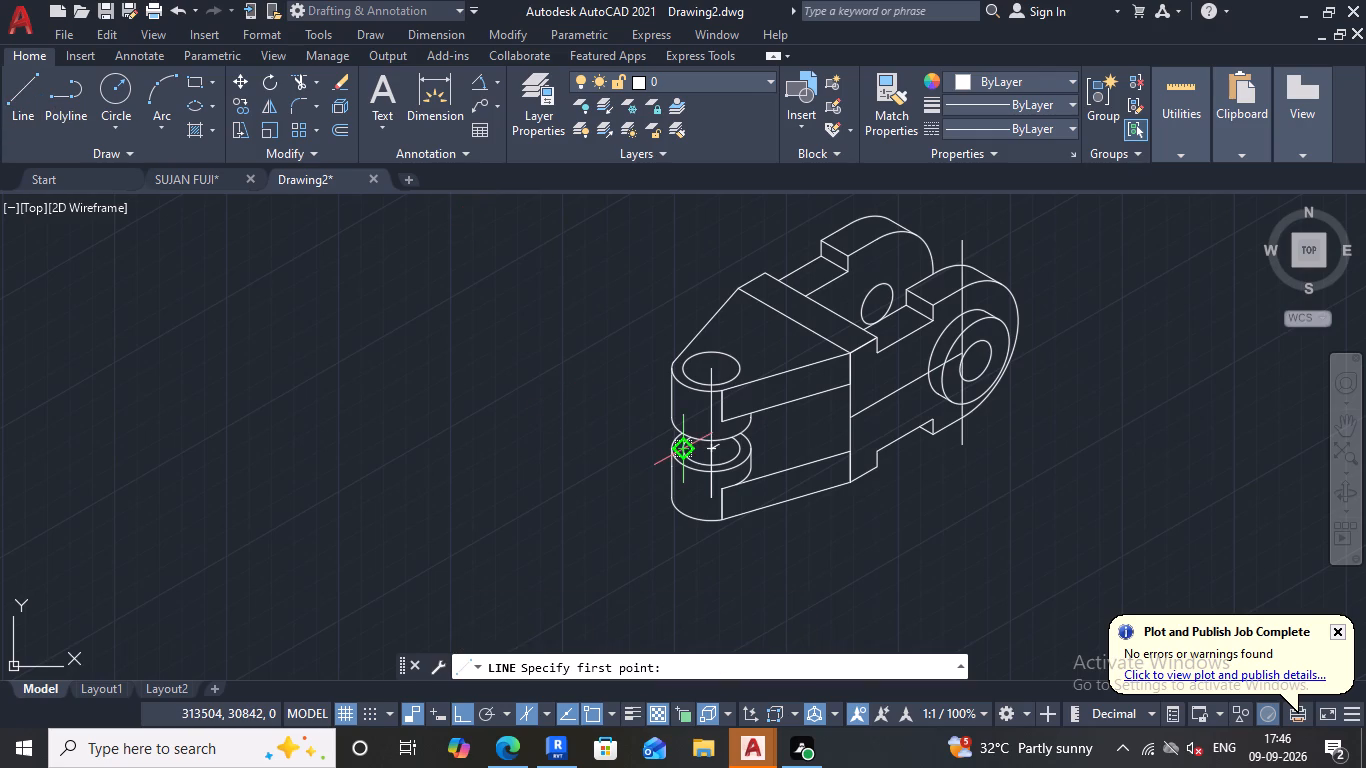
pyautogui.scroll(1, 681, 442)
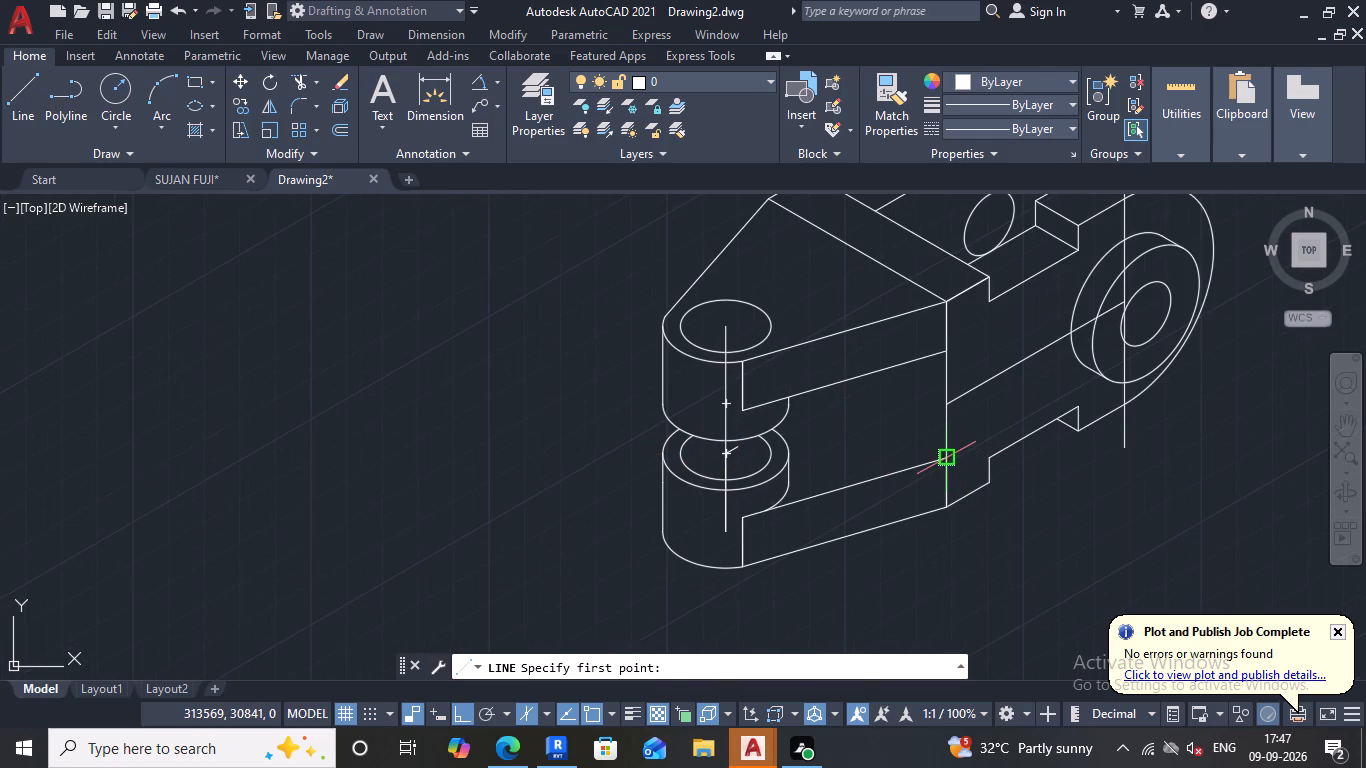
pyautogui.click(947, 458)
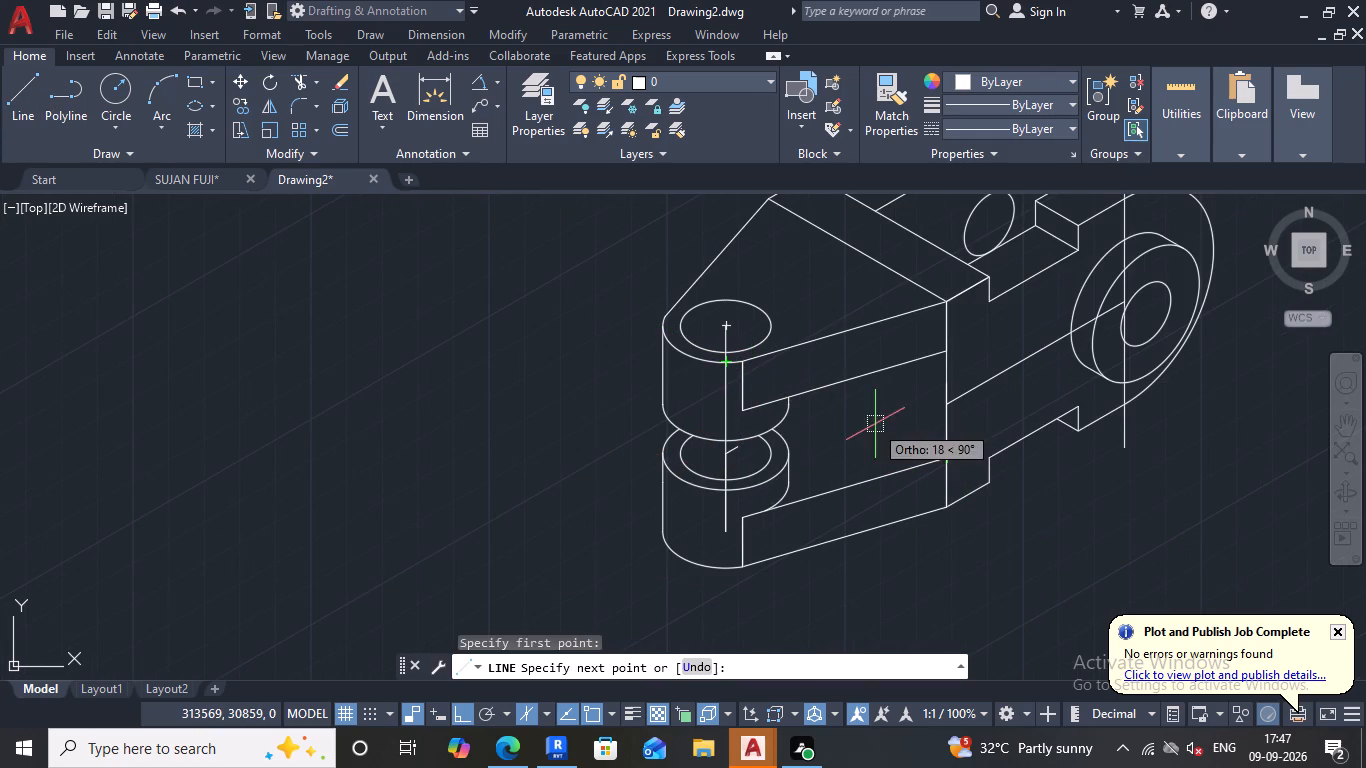
pyautogui.press('F5')
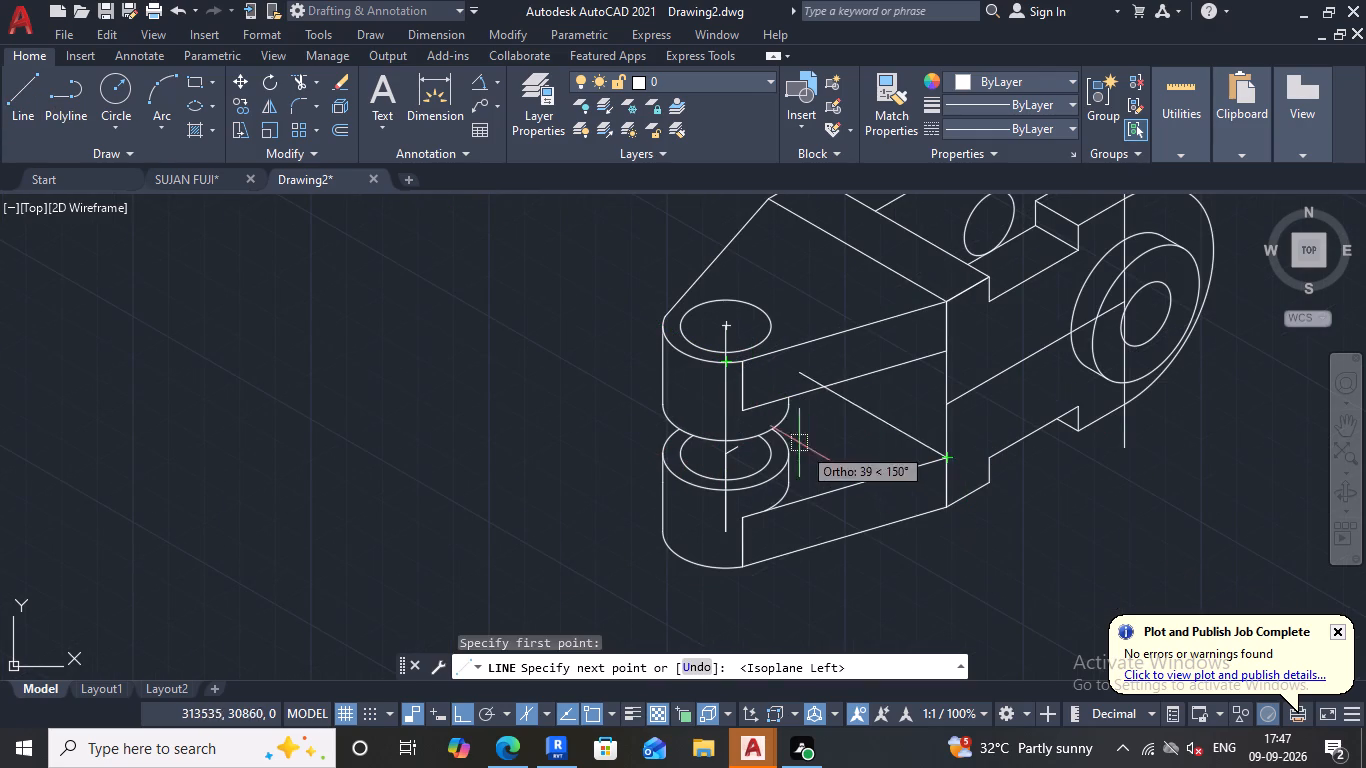
pyautogui.scroll(3, 800, 386)
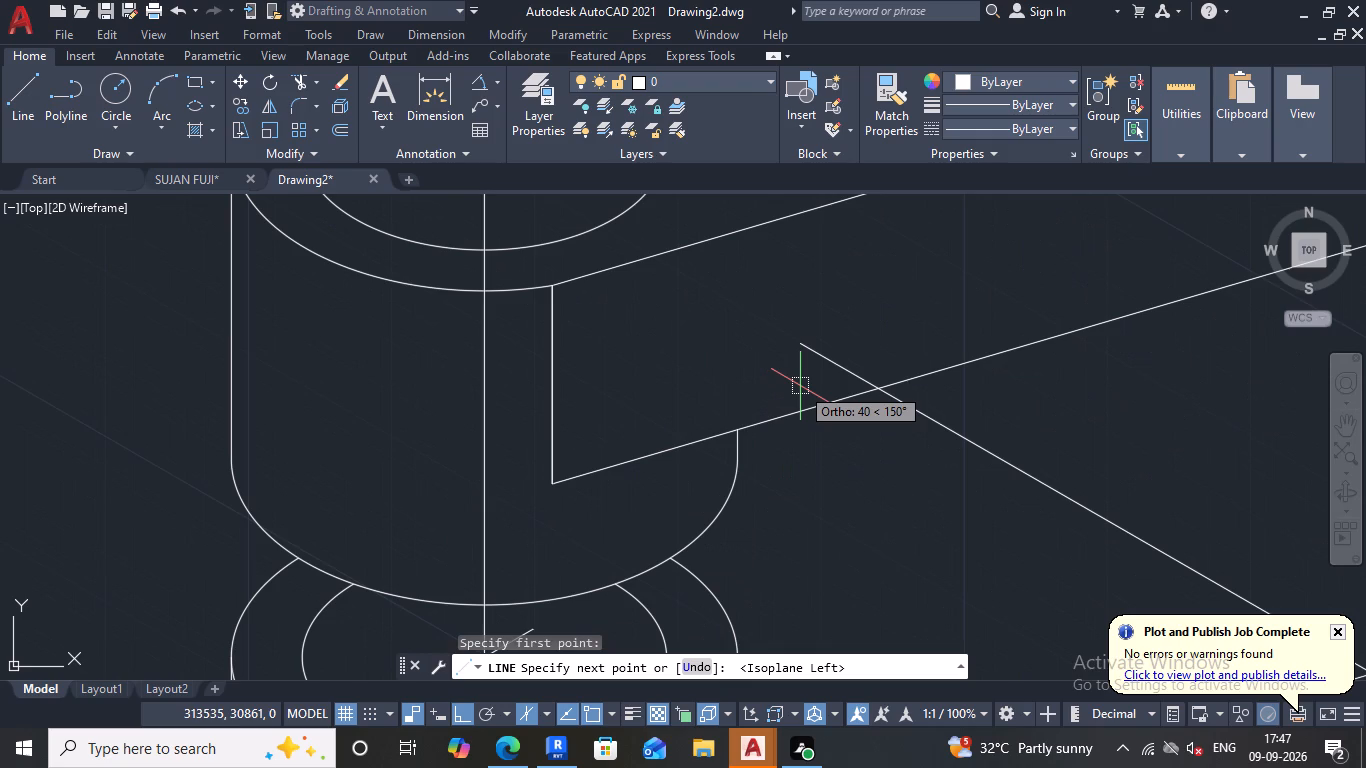
pyautogui.write('50')
pyautogui.press('Return')
pyautogui.scroll(-1, 848, 380)
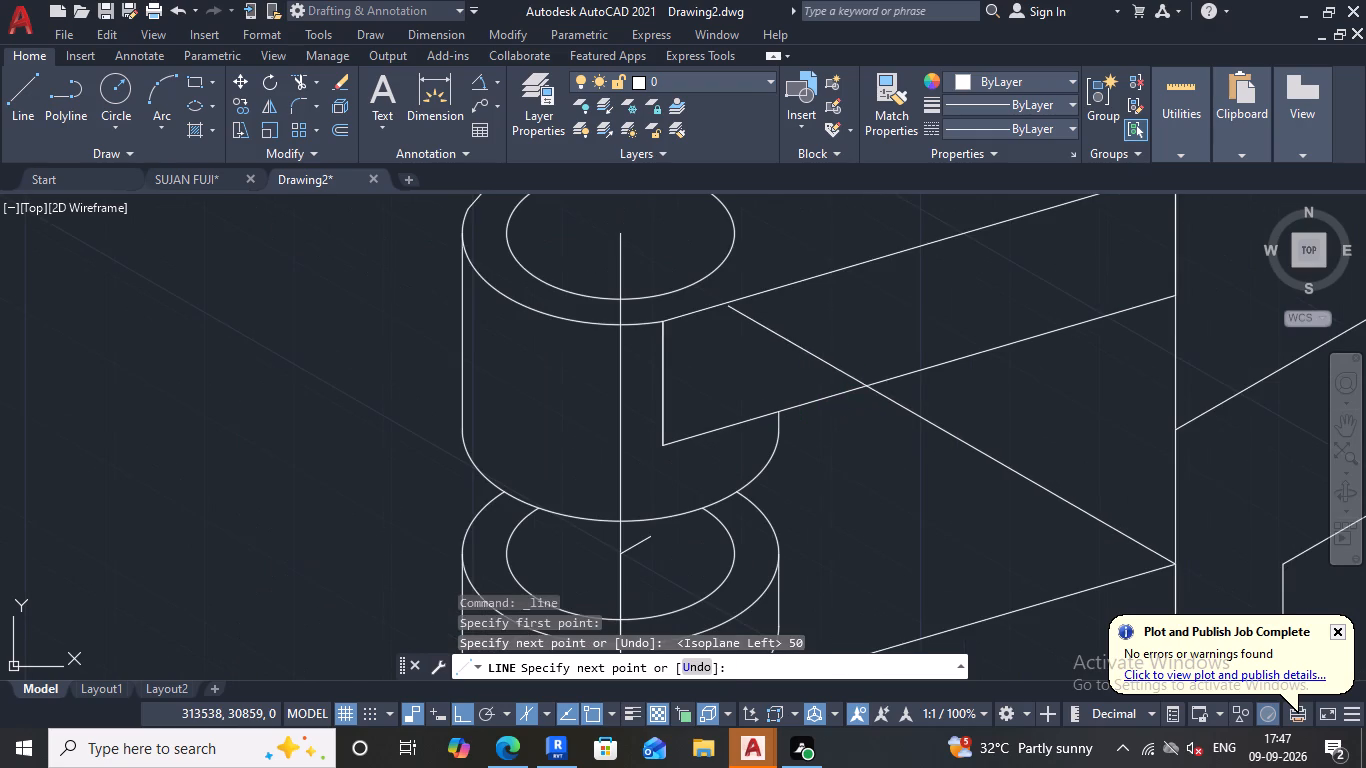
pyautogui.press('Escape')
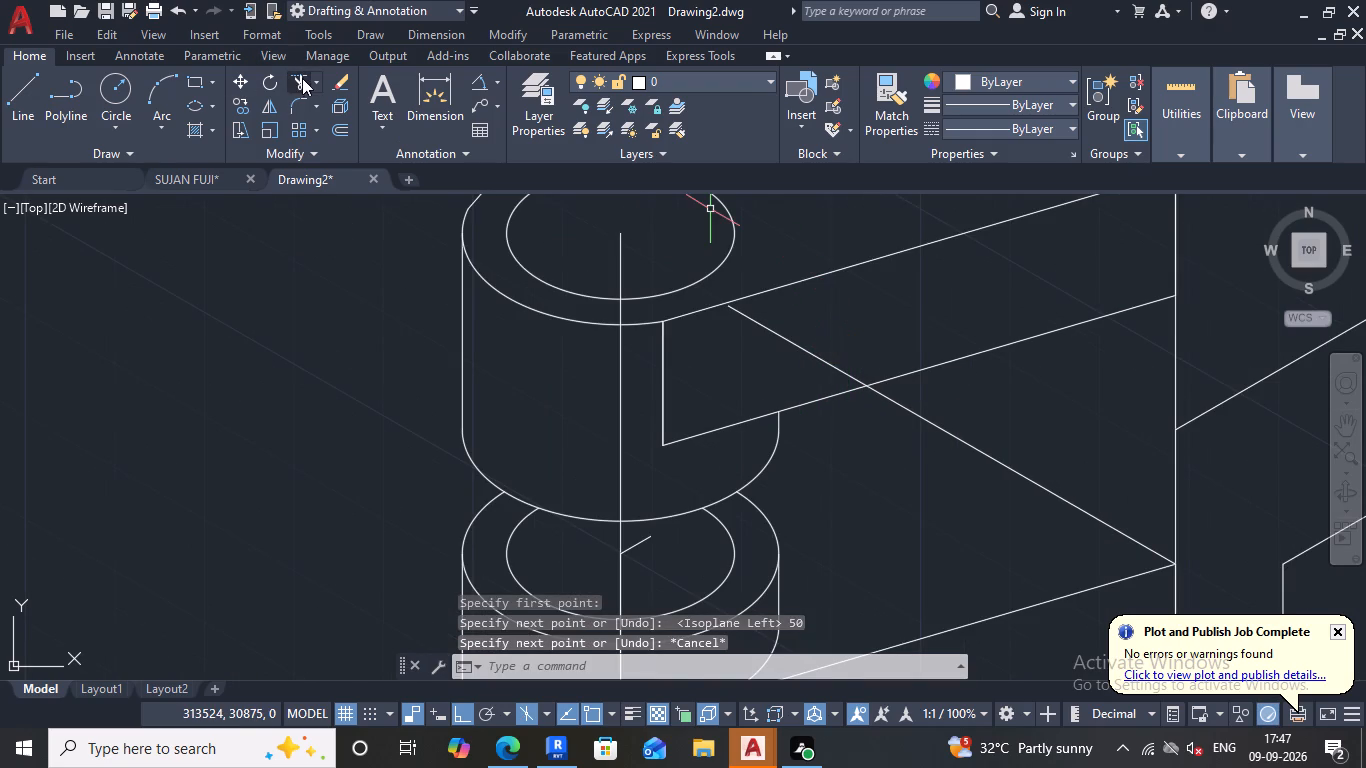
# Trim the new 50 mm line's far end back to the upper arm's lower slanted edge.
pyautogui.click(302, 78)
pyautogui.moveTo(805, 335); pyautogui.dragTo(773, 351)
pyautogui.scroll(-3, 798, 329)
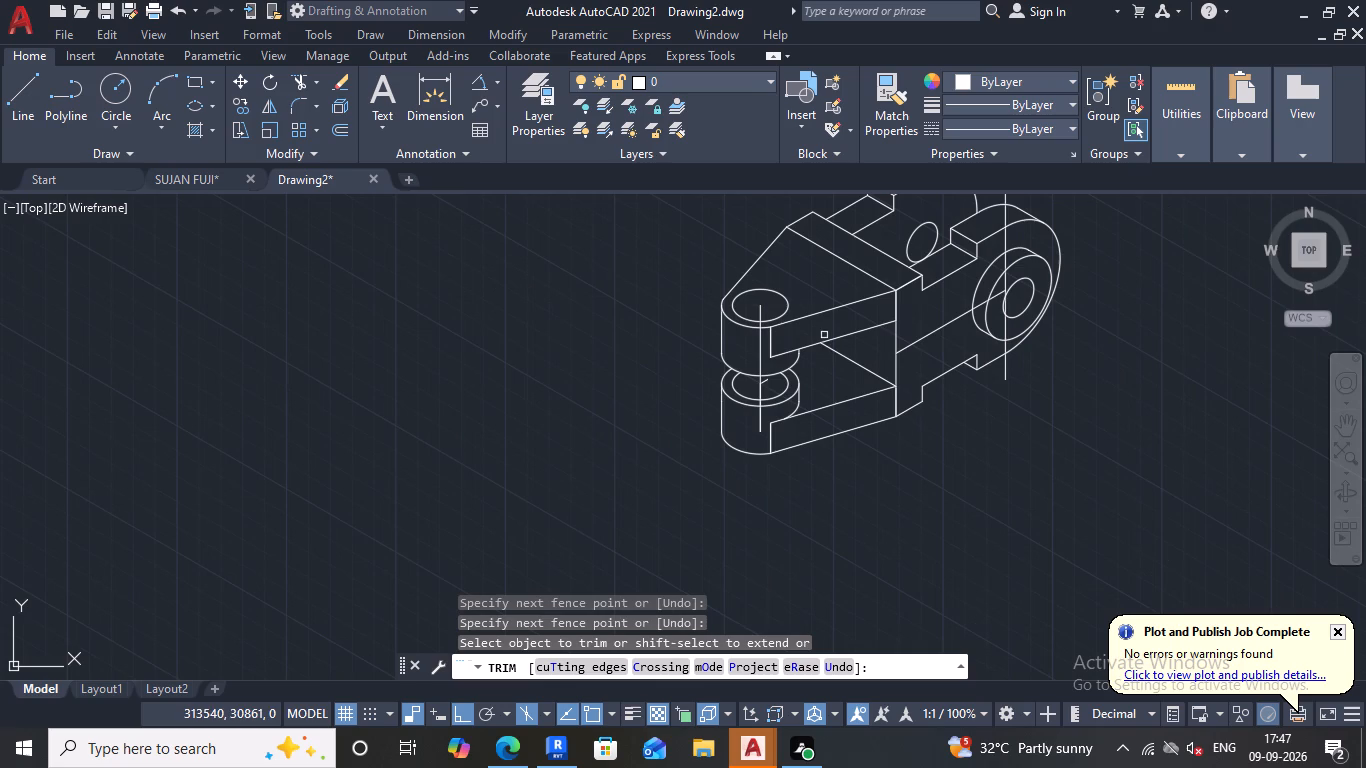
# Start a line from the centre of the upper cylinder's top hole.
pyautogui.scroll(-2, 837, 374)
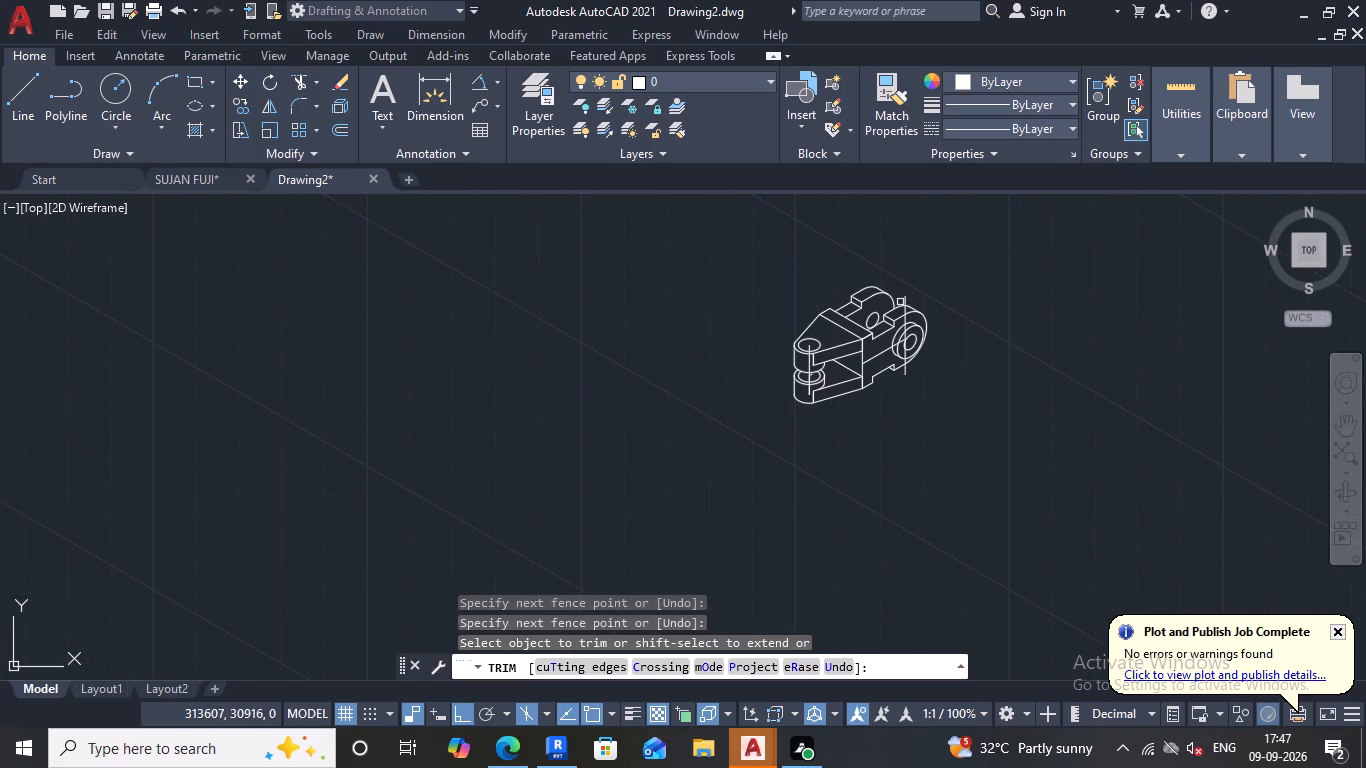
pyautogui.scroll(3, 901, 304)
pyautogui.scroll(-2, 912, 310)
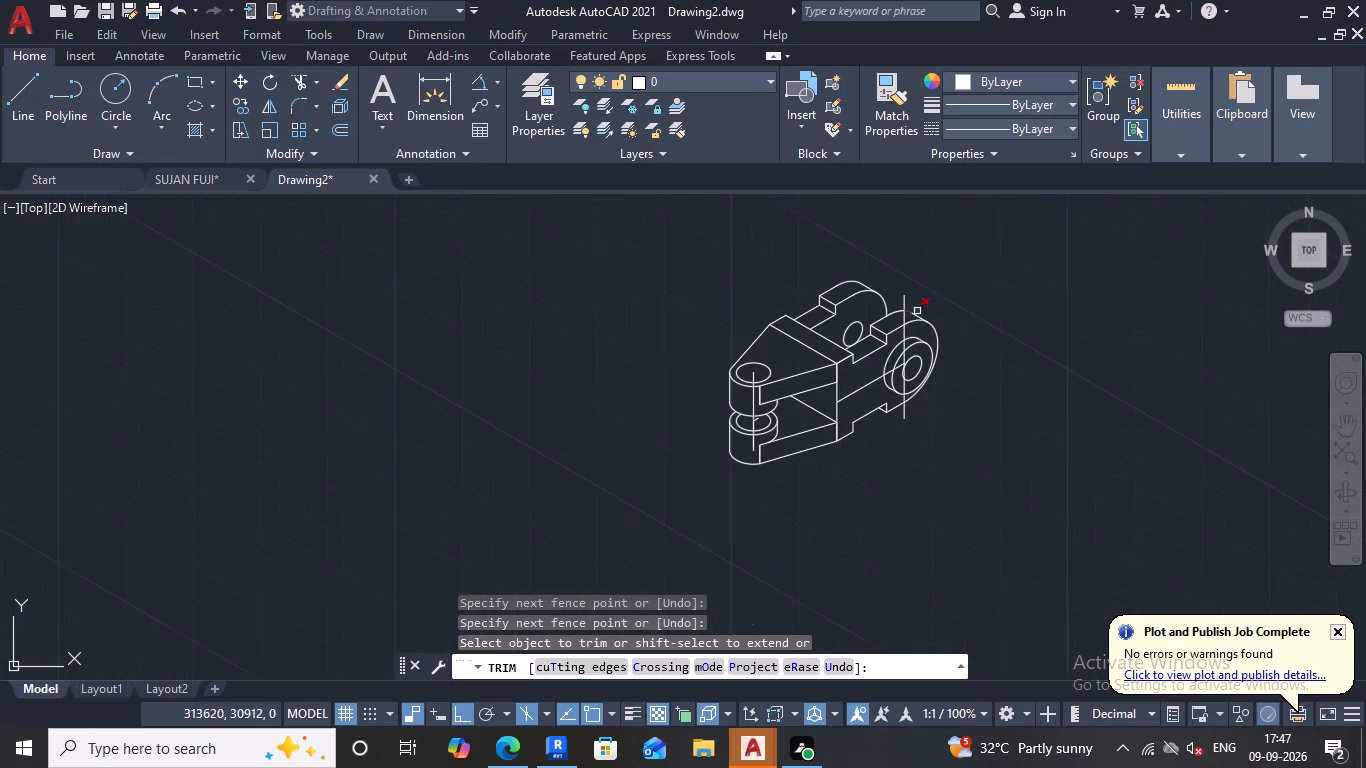
pyautogui.click(2, 110)
pyautogui.click(21, 109)
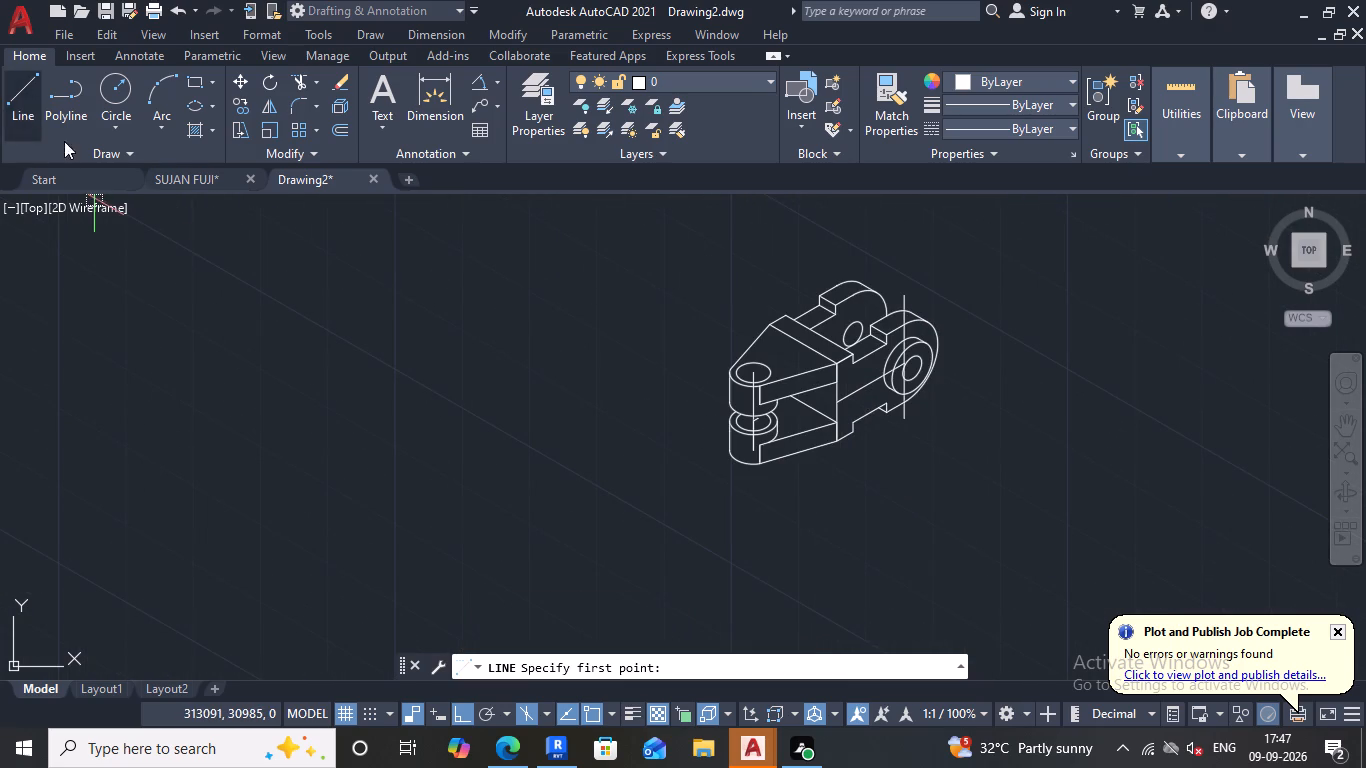
pyautogui.click(755, 374)
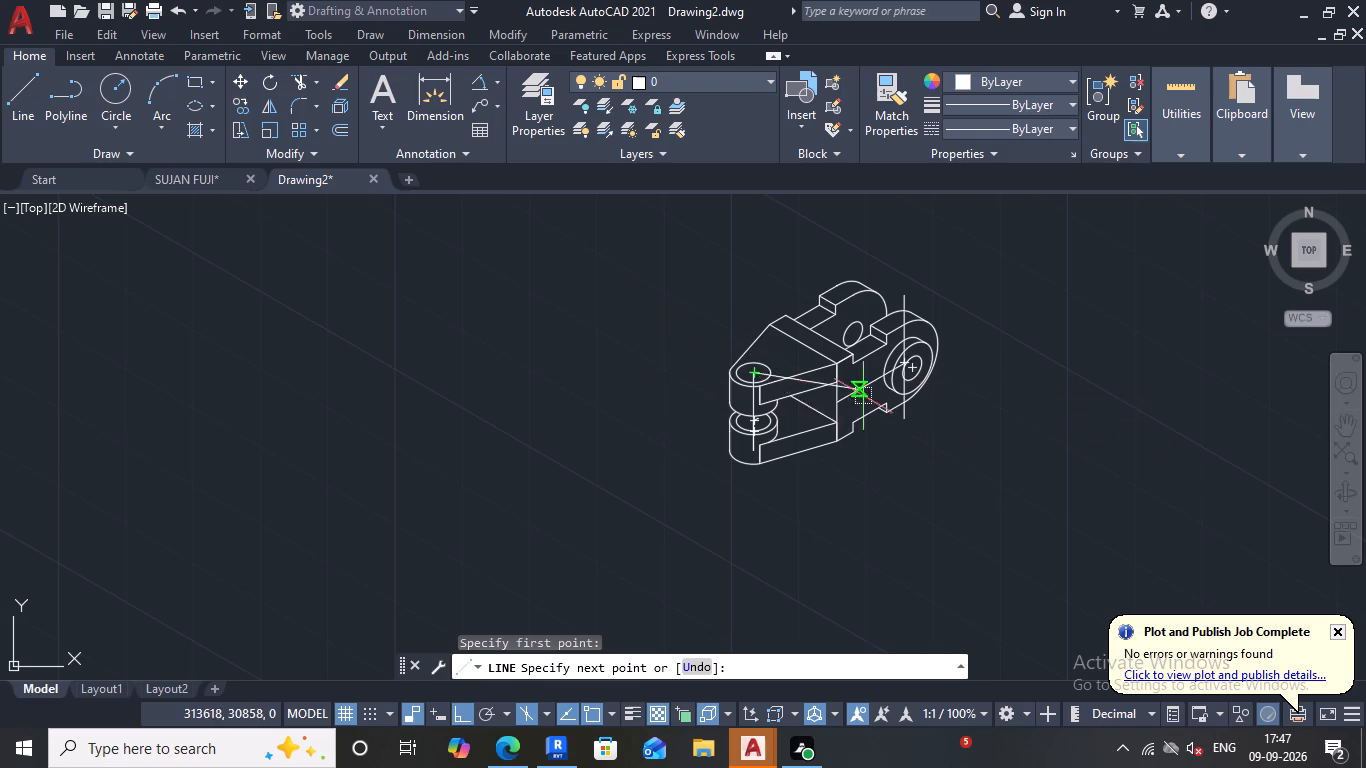
pyautogui.scroll(2, 801, 405)
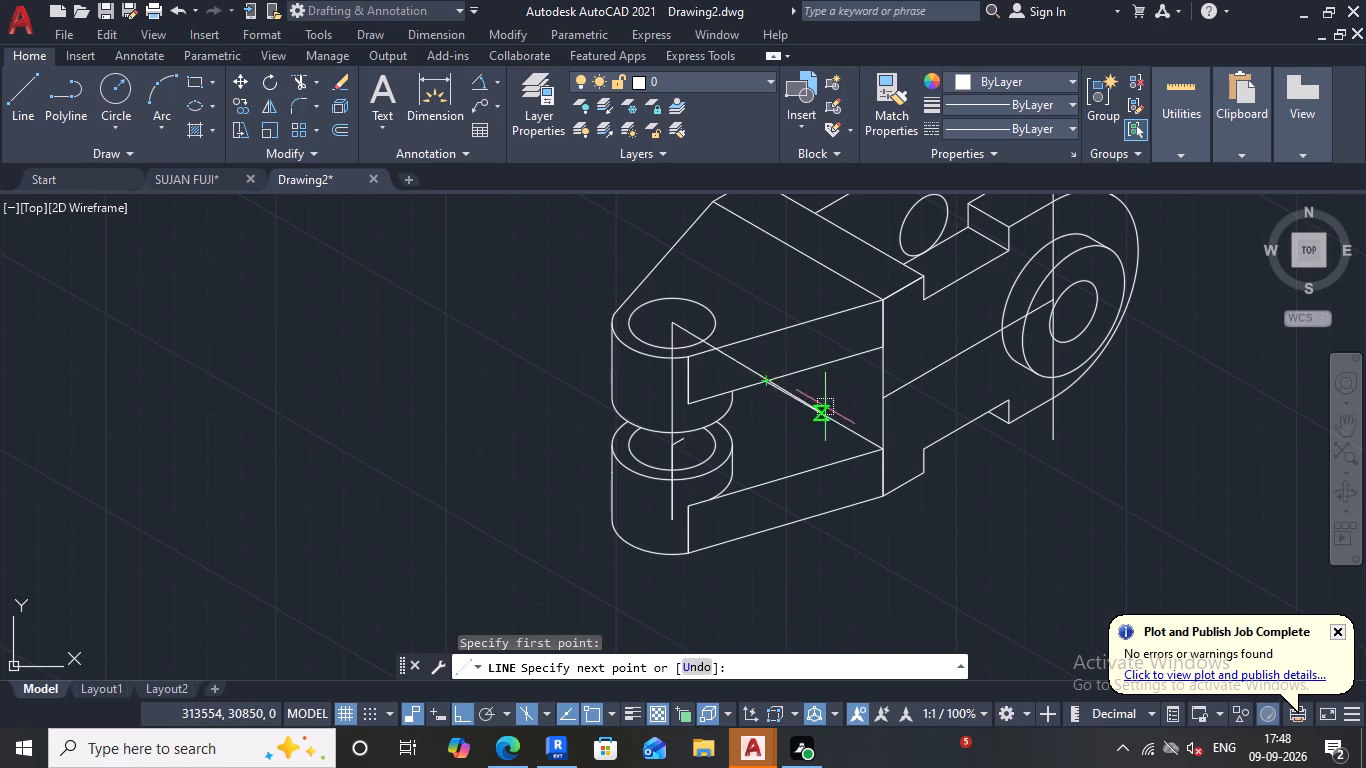
pyautogui.scroll(-1, 713, 462)
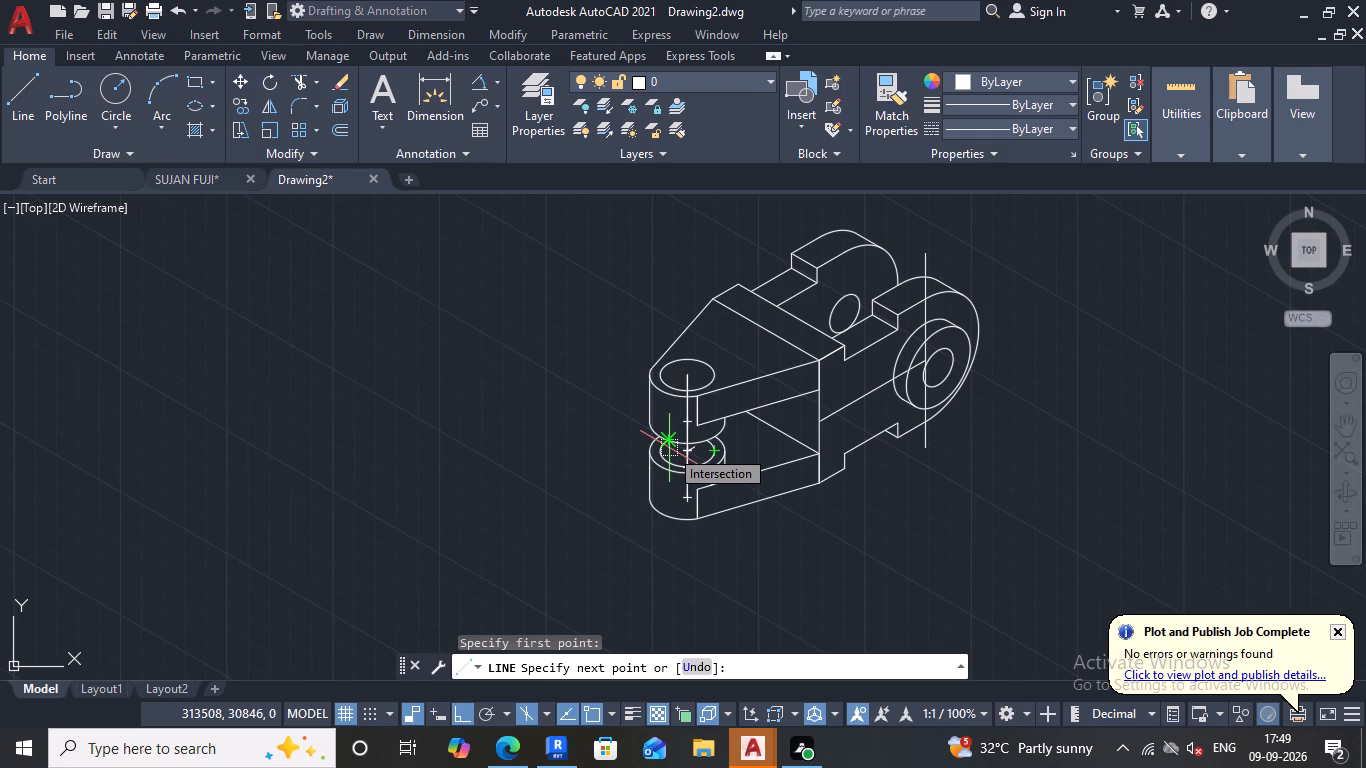
pyautogui.scroll(2, 749, 473)
pyautogui.scroll(-3, 780, 475)
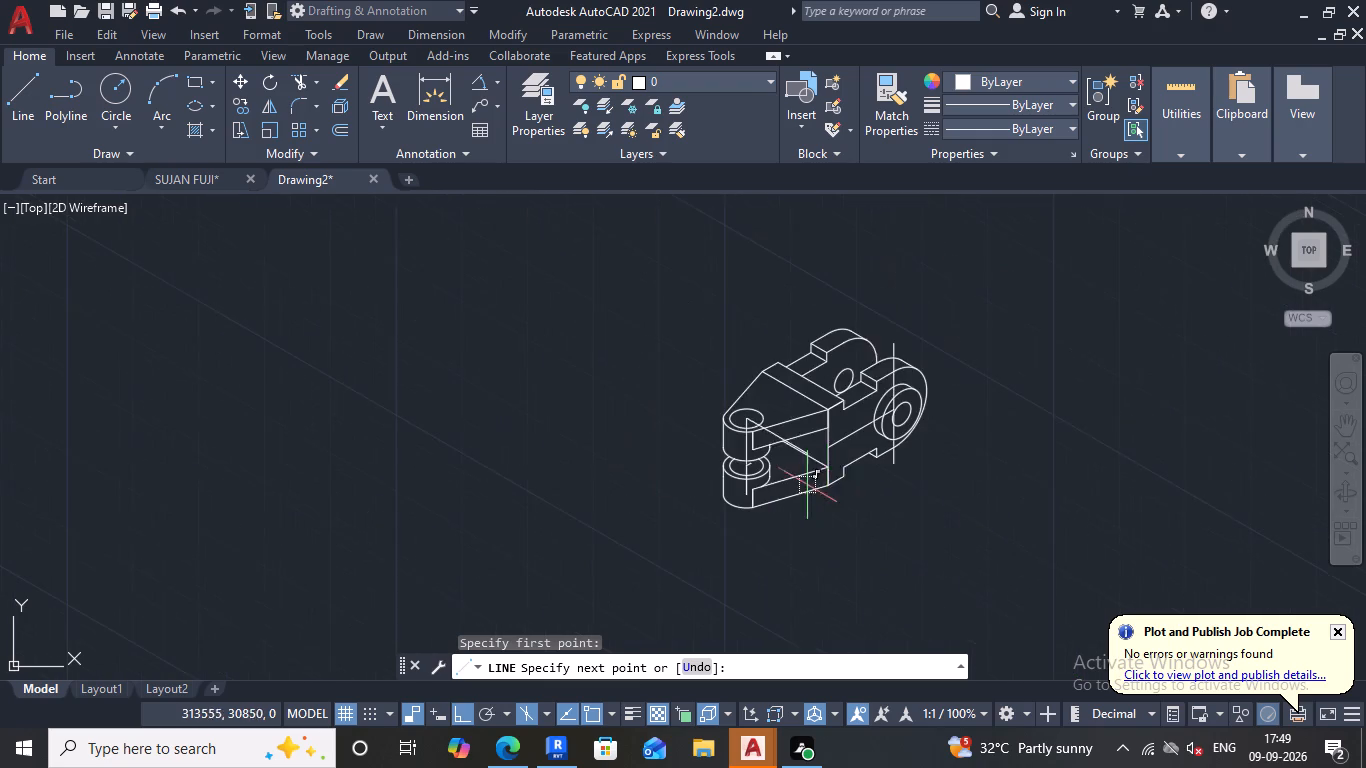
pyautogui.scroll(3, 883, 362)
pyautogui.scroll(-2, 884, 386)
pyautogui.scroll(1, 825, 510)
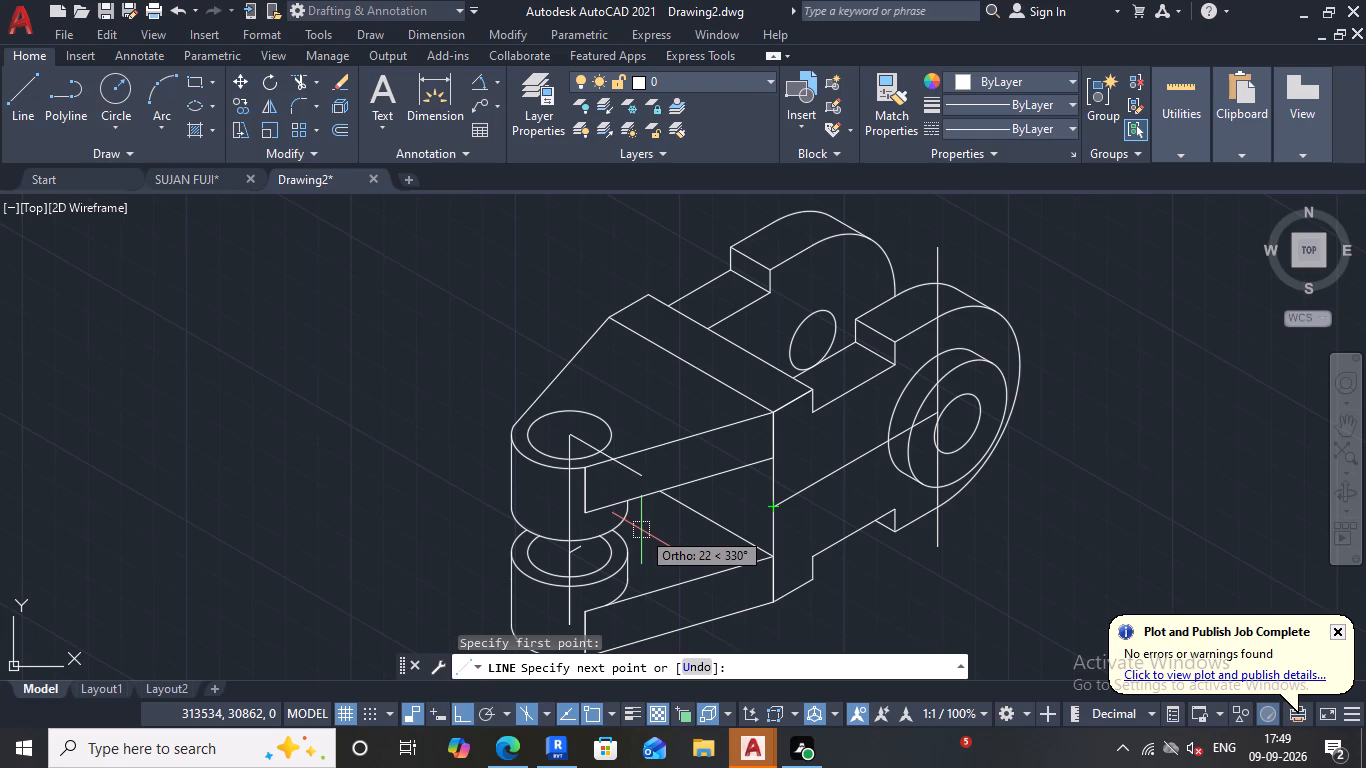
pyautogui.scroll(1, 641, 530)
pyautogui.scroll(-3, 641, 530)
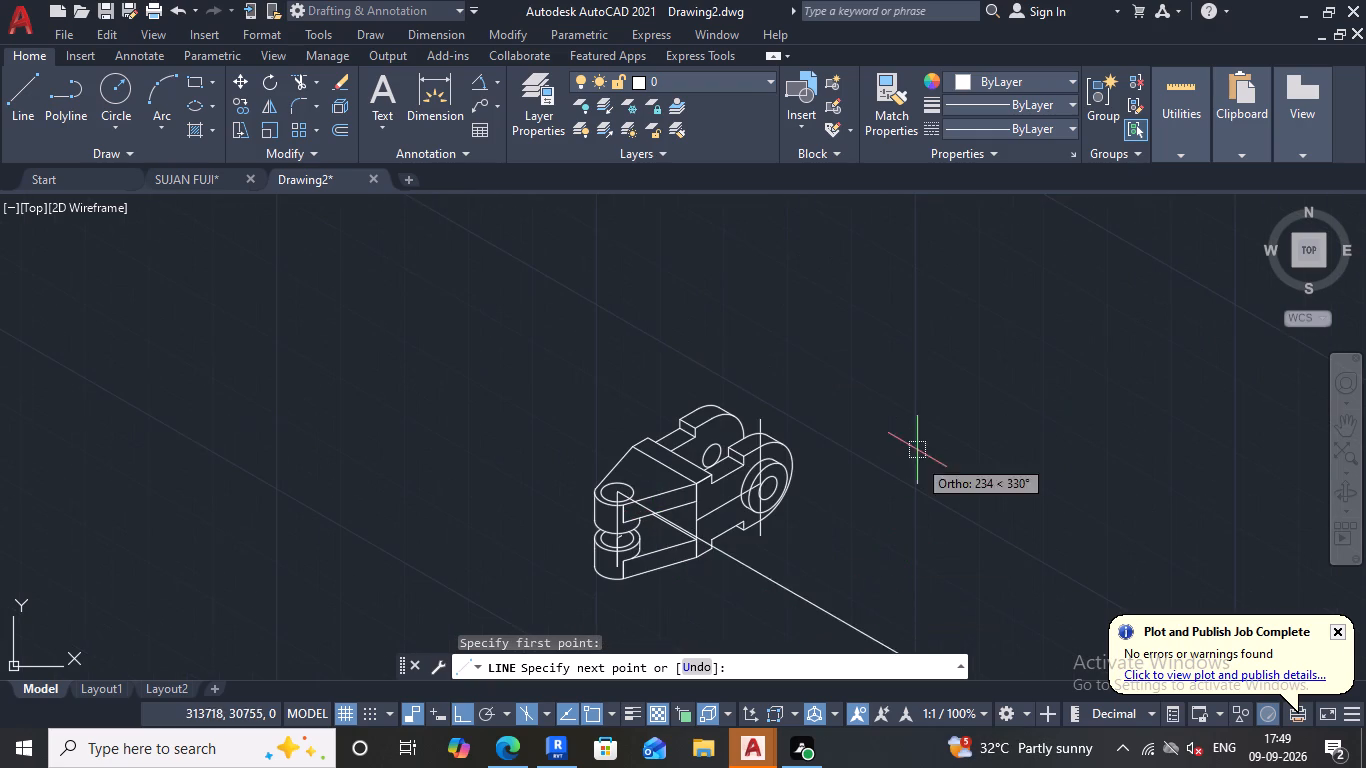
pyautogui.scroll(2, 705, 510)
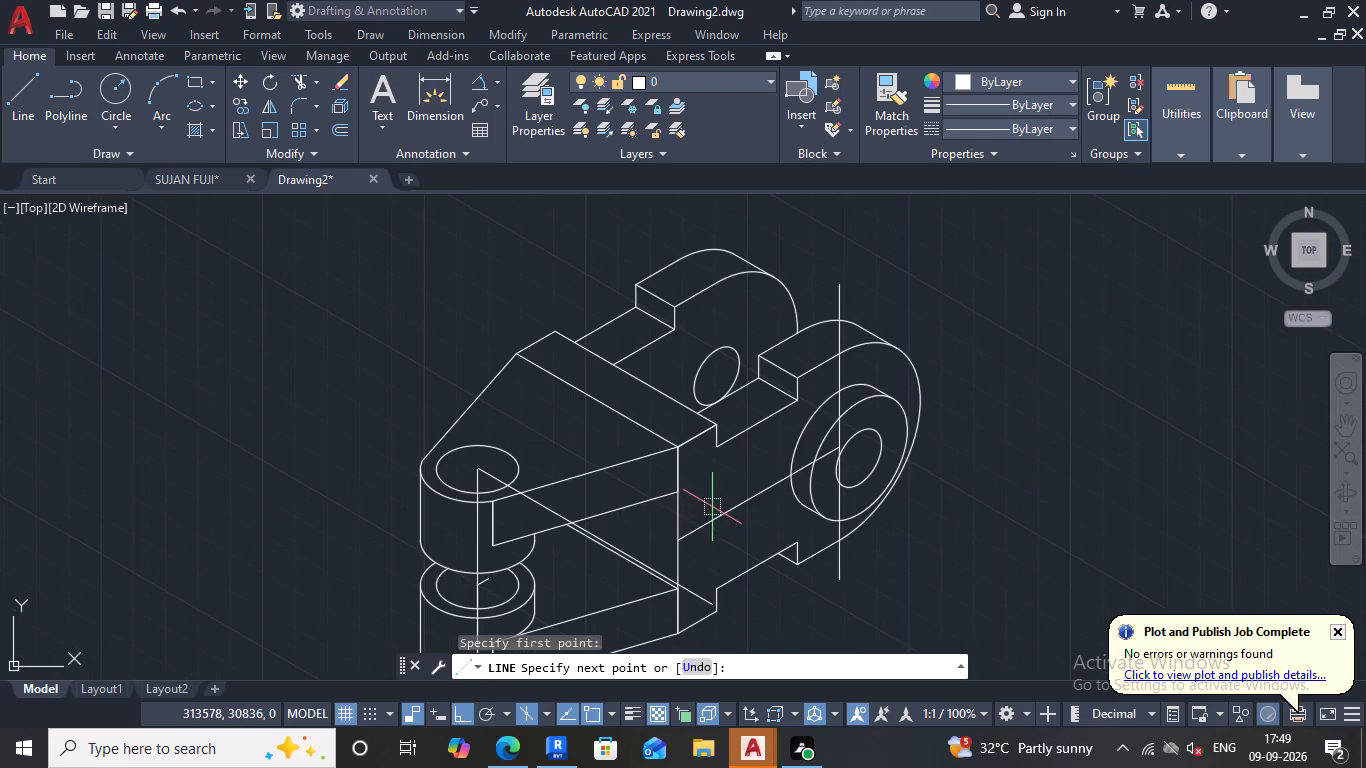
pyautogui.scroll(2, 644, 511)
pyautogui.scroll(-4, 644, 509)
pyautogui.scroll(4, 649, 541)
pyautogui.scroll(-2, 496, 495)
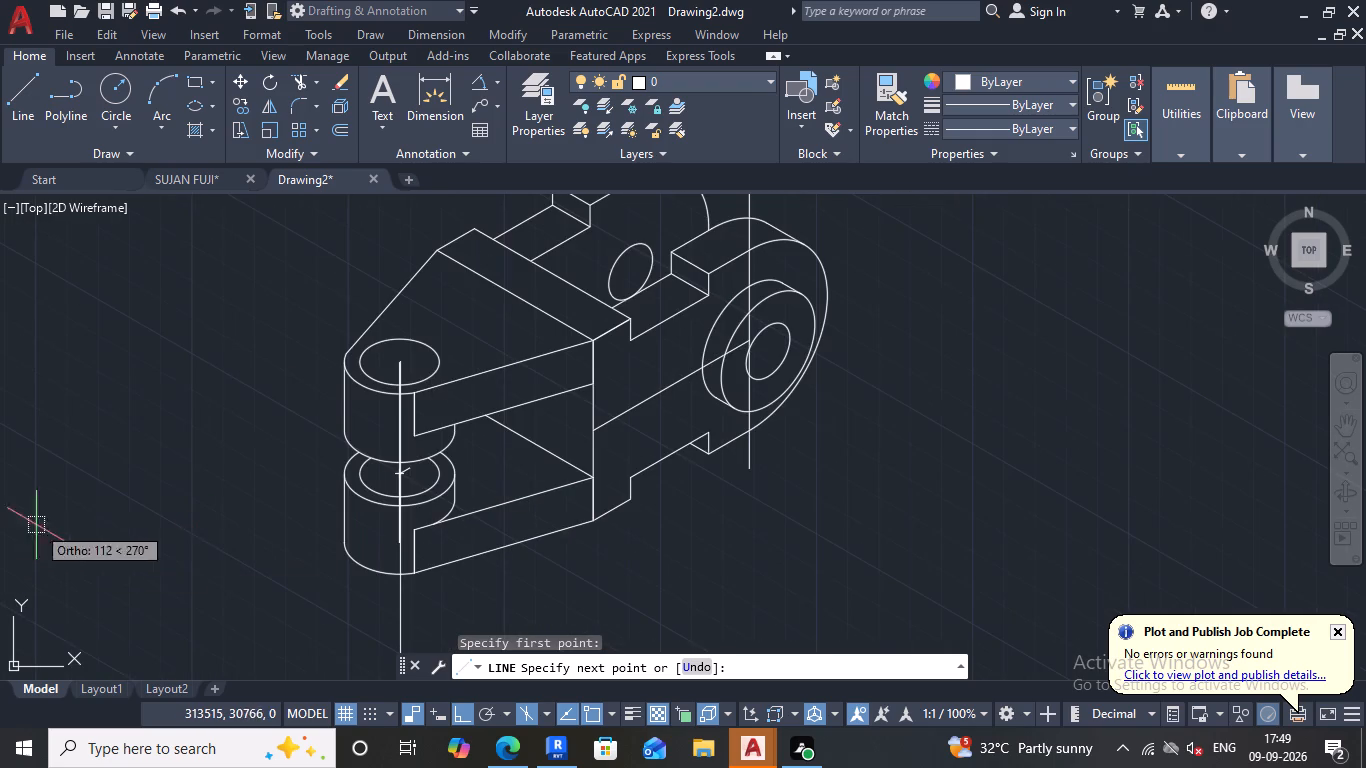
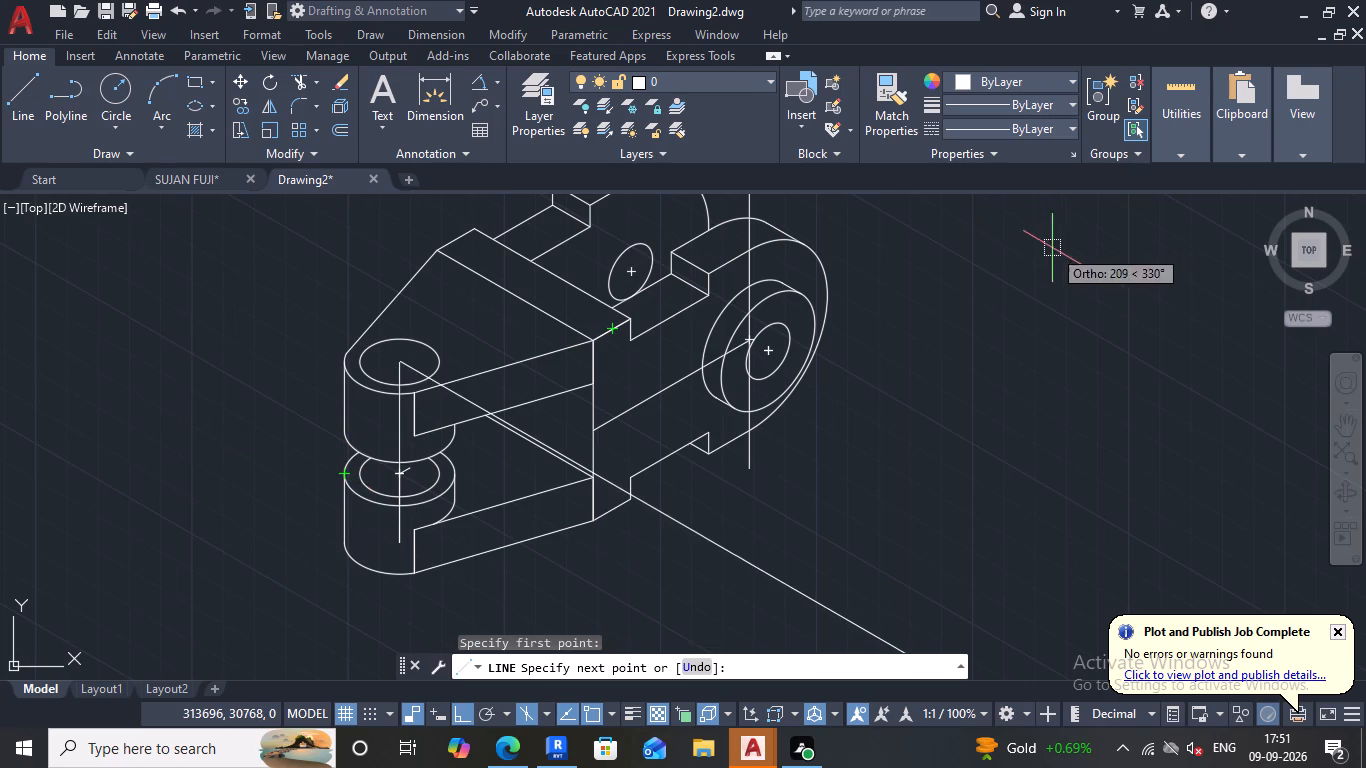
# Cancel the pending line and examine the isometric part as a whole and around its boss.
pyautogui.scroll(-1, 786, 238)
pyautogui.press('Escape')
pyautogui.scroll(-2, 718, 271)
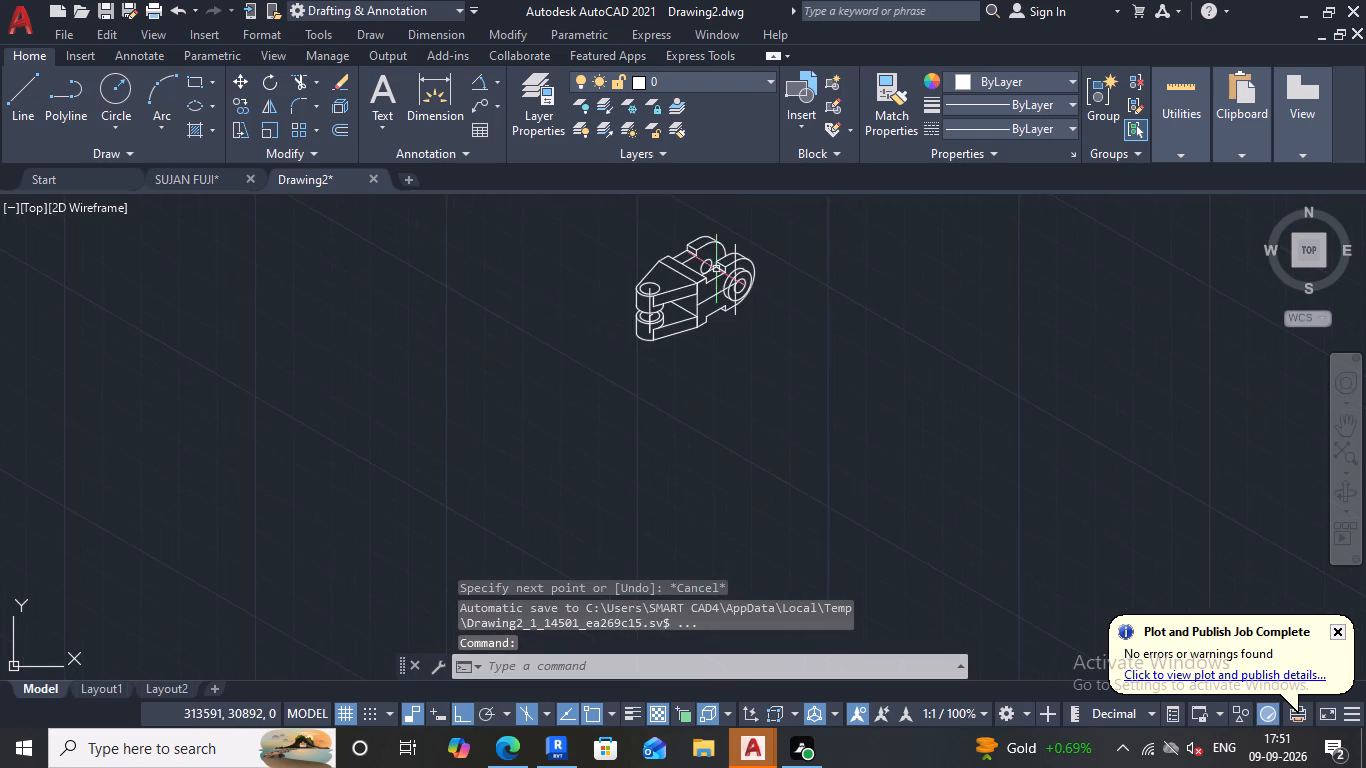
pyautogui.scroll(4, 700, 233)
pyautogui.scroll(-2, 730, 264)
pyautogui.scroll(1, 736, 280)
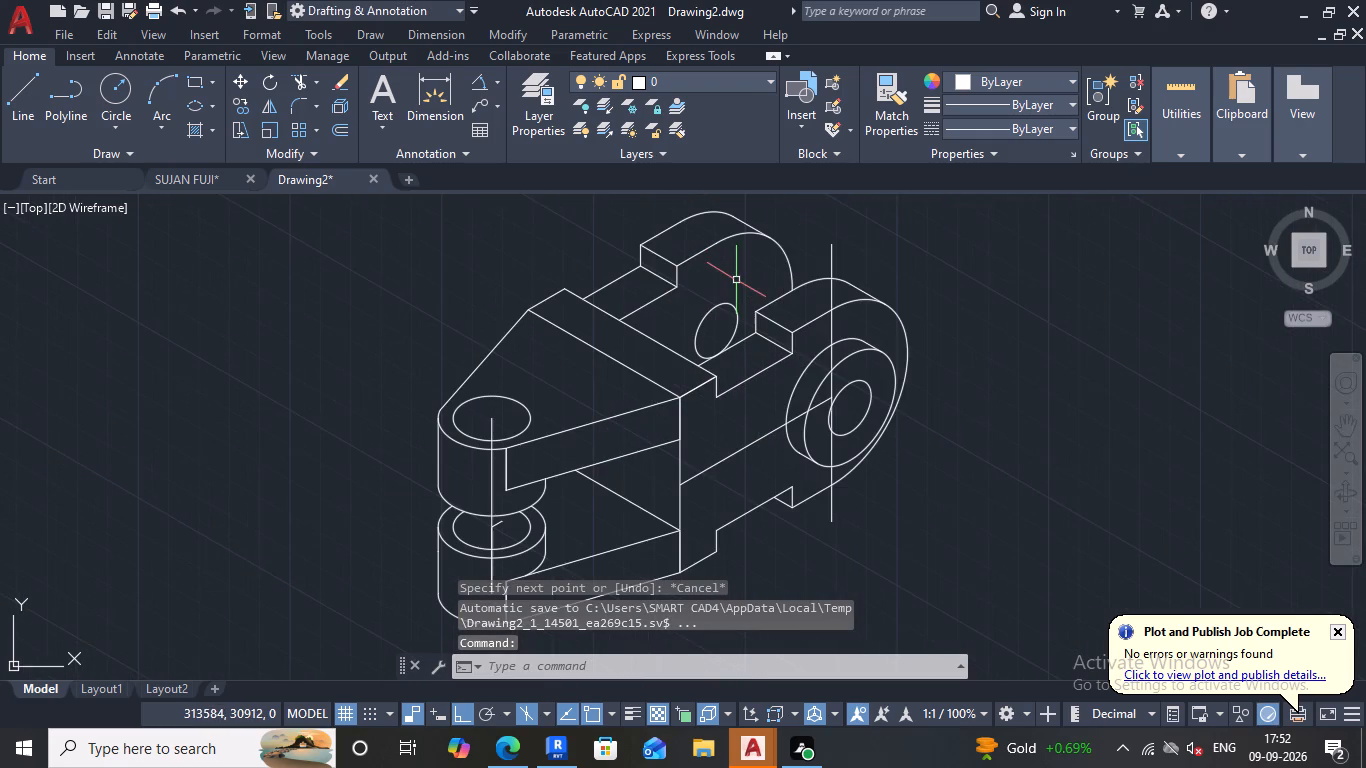
pyautogui.scroll(2, 841, 393)
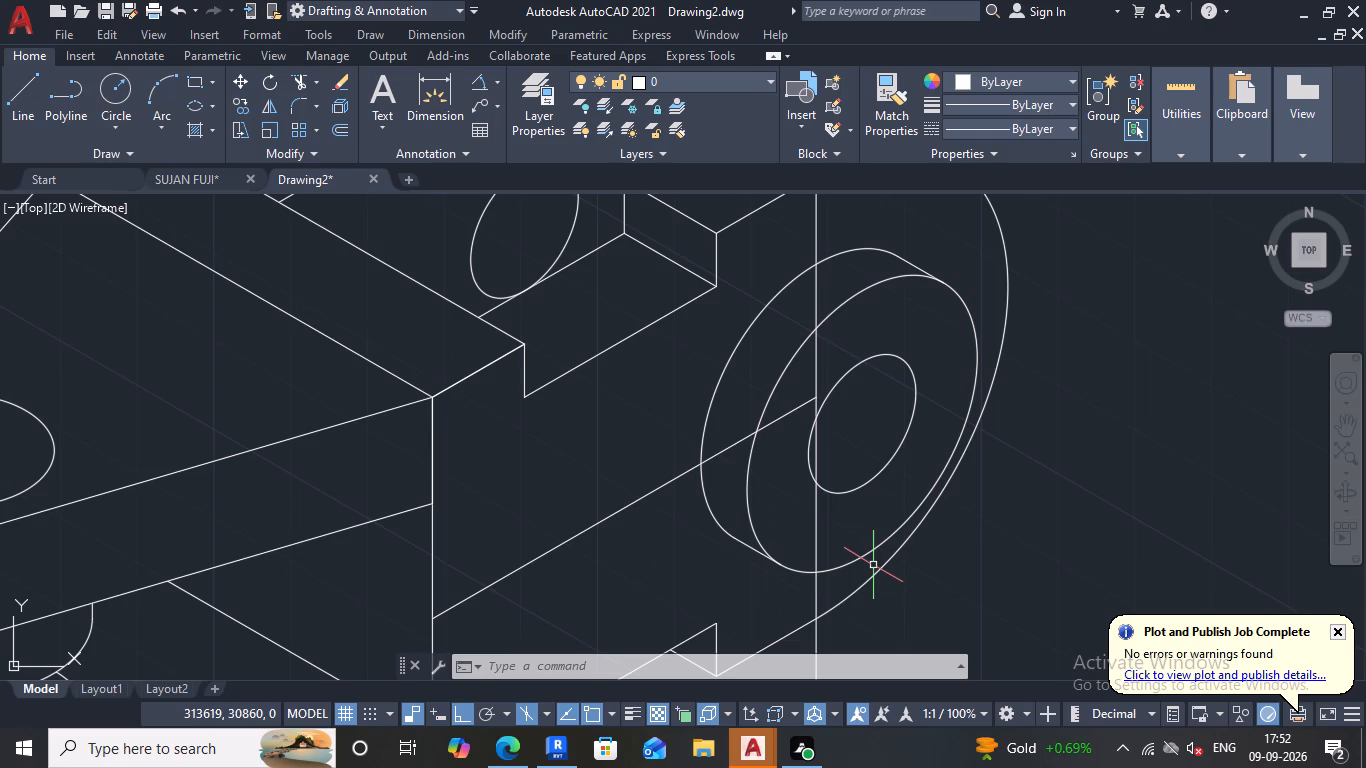
pyautogui.scroll(-3, 724, 409)
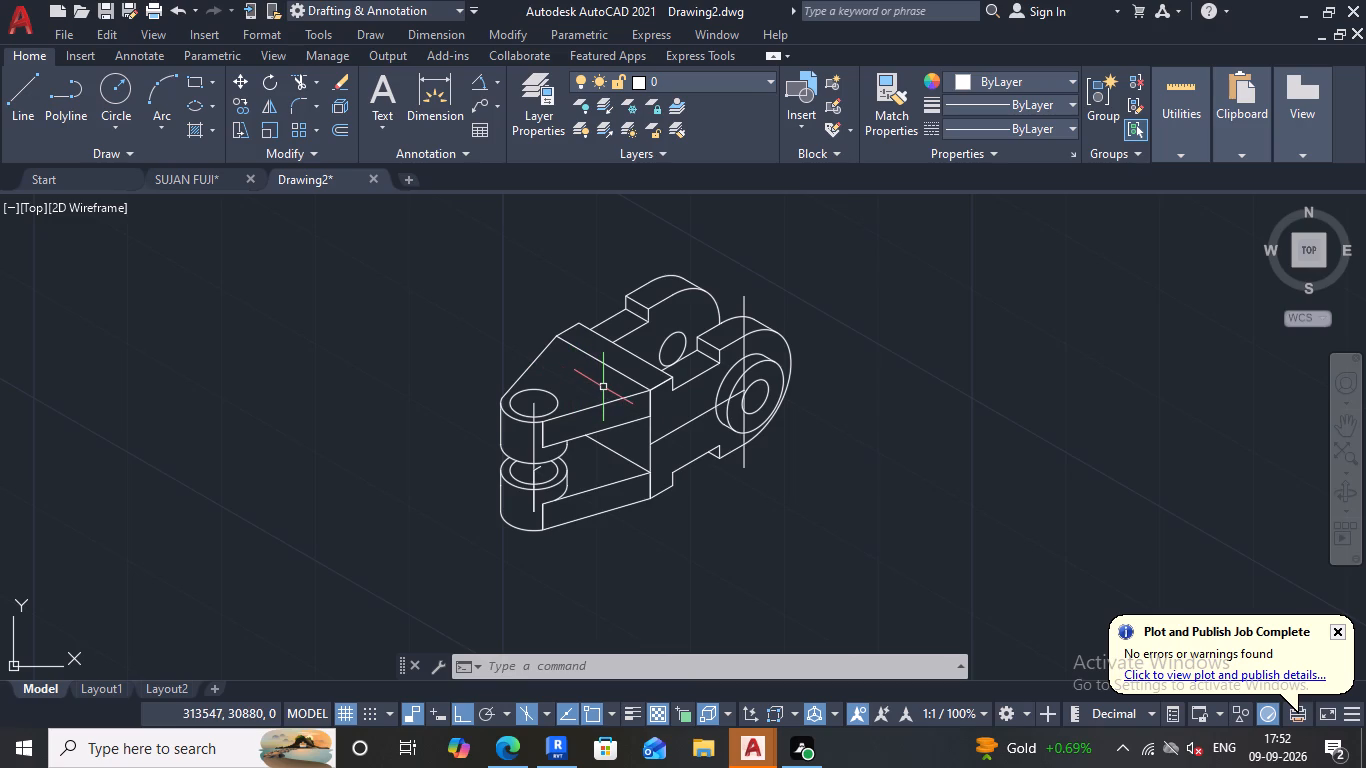
pyautogui.scroll(-2, 603, 394)
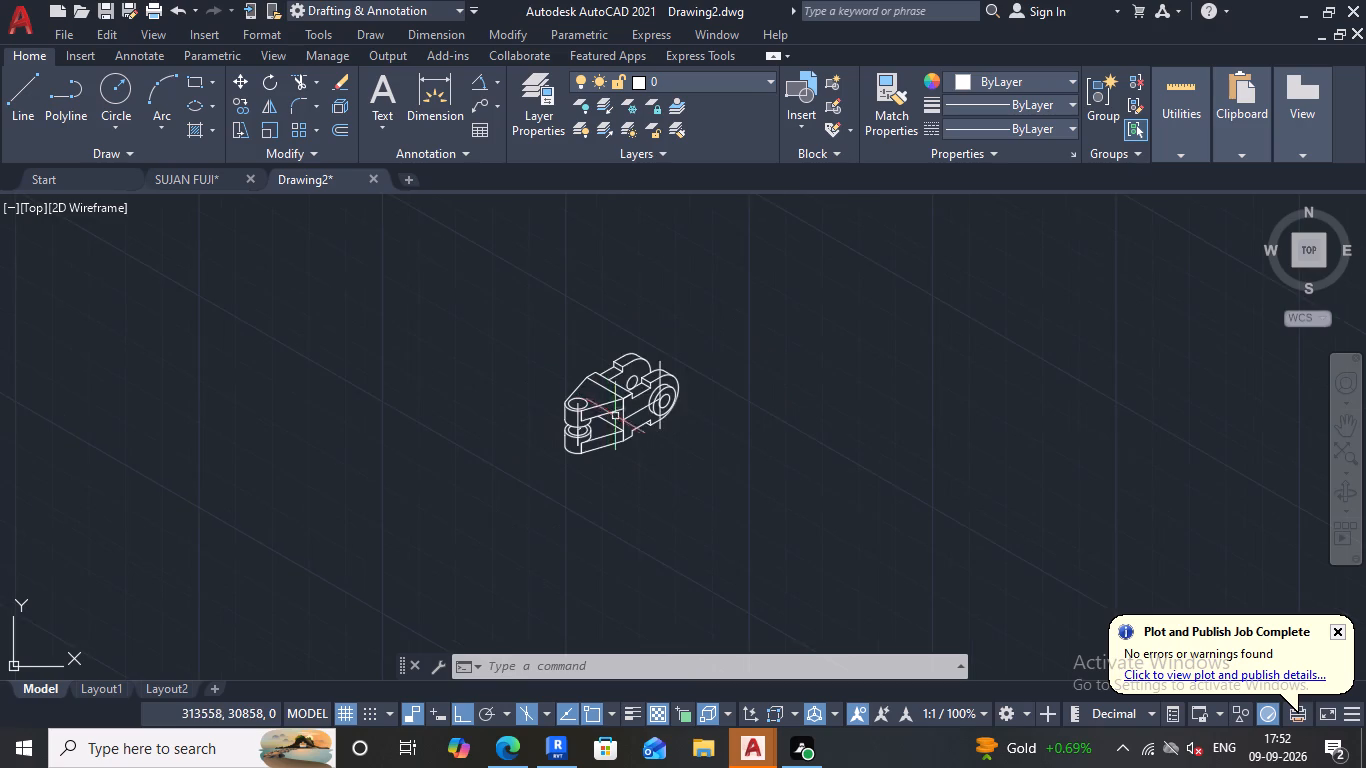
pyautogui.scroll(3, 601, 419)
pyautogui.scroll(-2, 738, 370)
pyautogui.scroll(1, 800, 347)
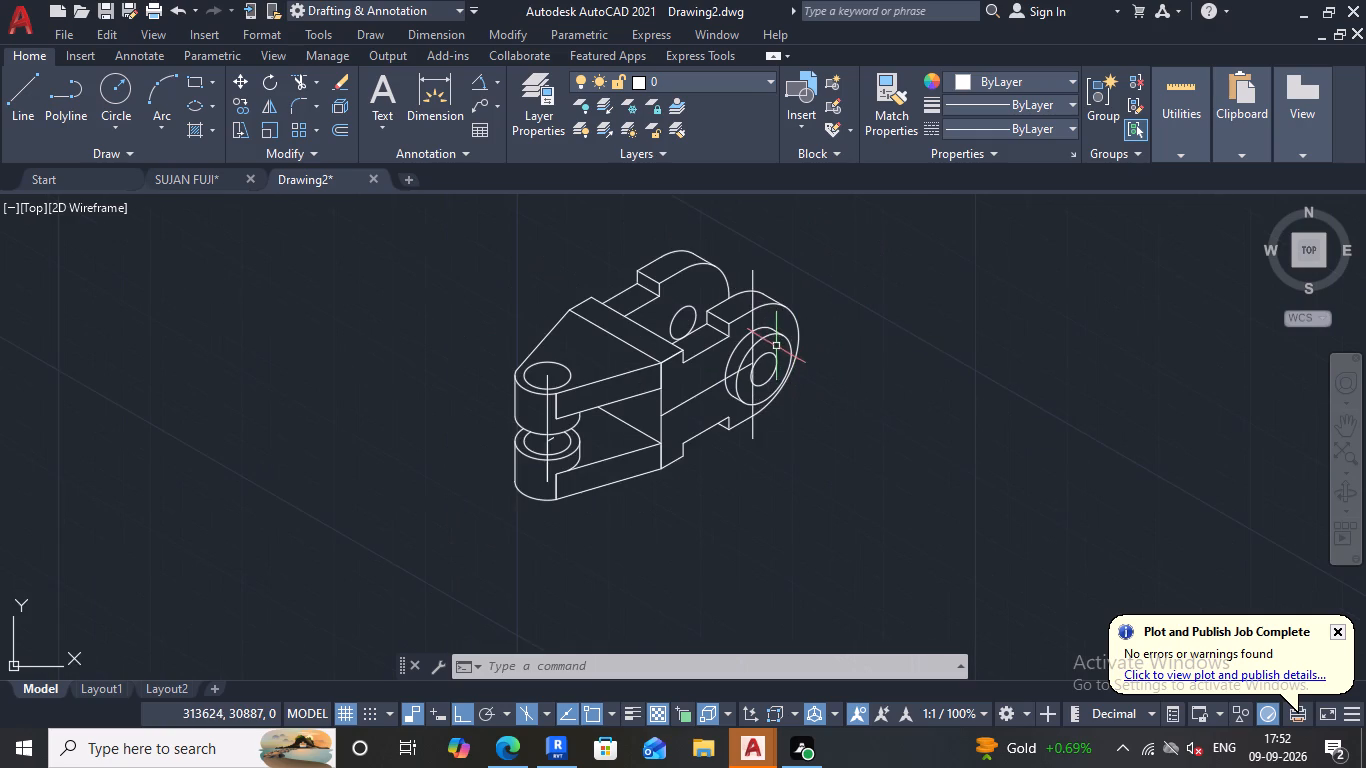
# Add an aligned dimension to the body's short bottom edge between its front vertical edge and the lower notch.
pyautogui.click(498, 85)
pyautogui.click(525, 160)
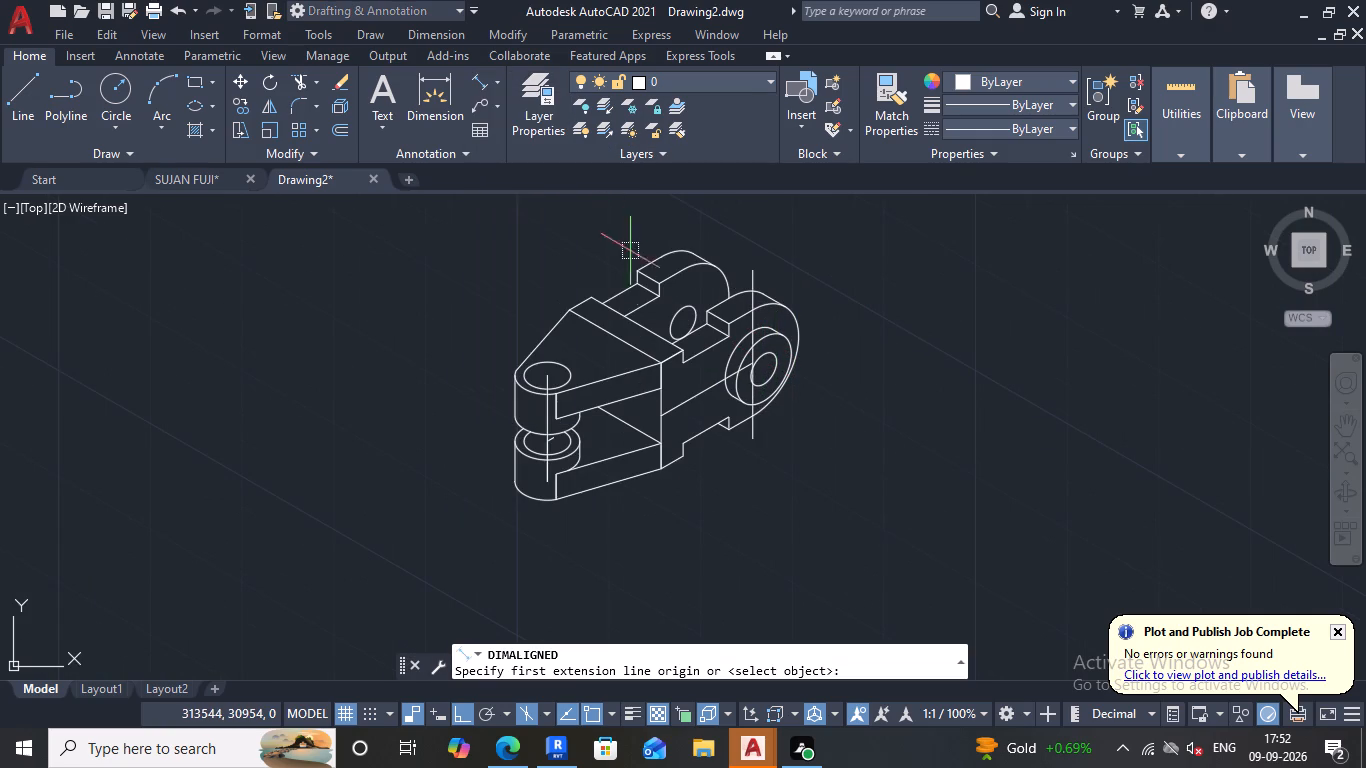
pyautogui.scroll(3, 682, 447)
pyautogui.click(671, 485)
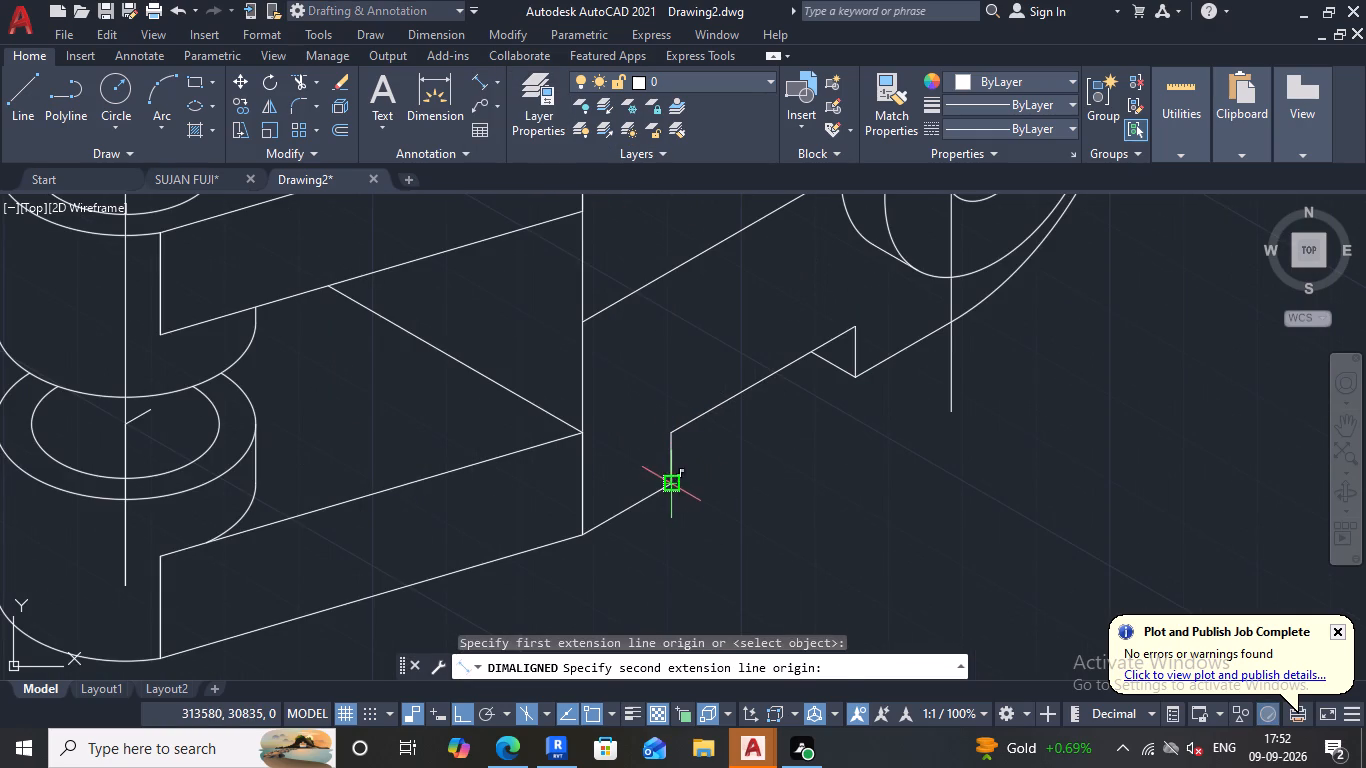
pyautogui.click(584, 534)
pyautogui.click(612, 563)
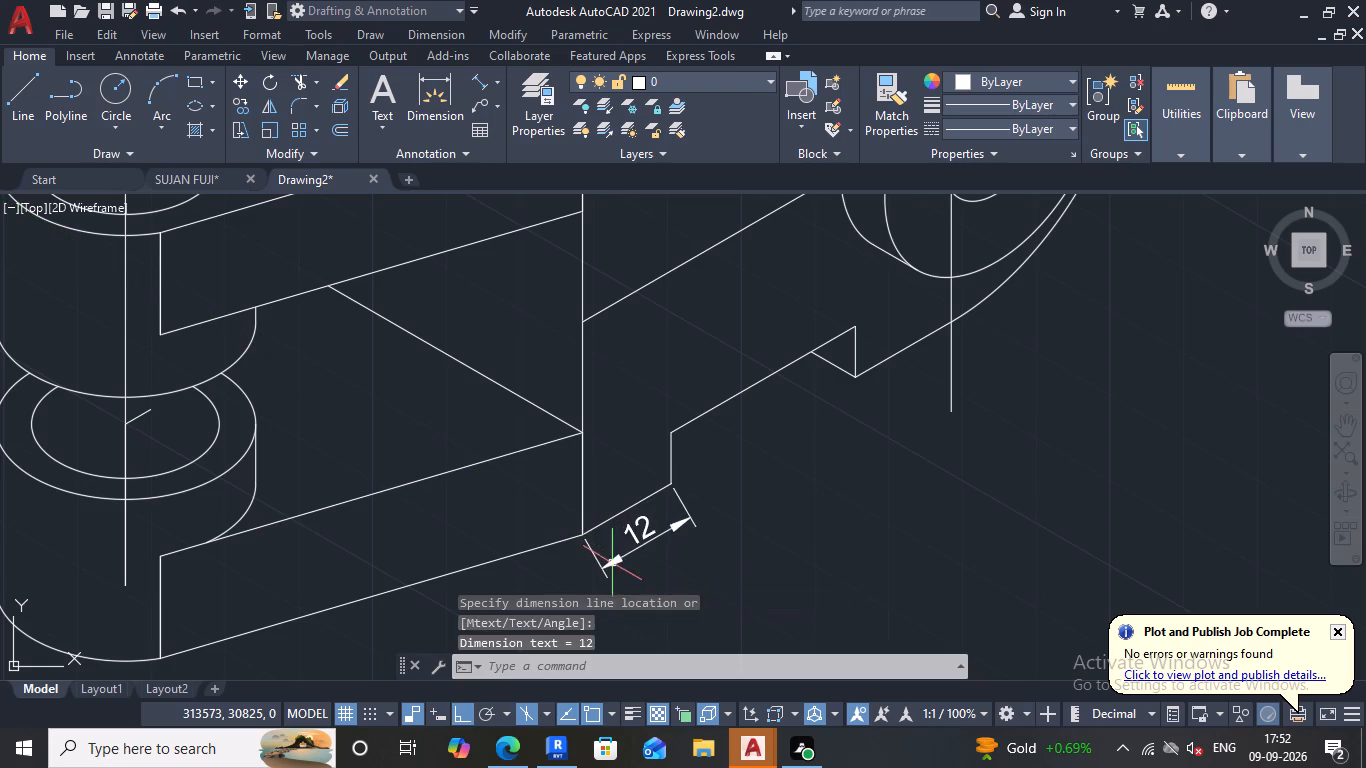
# Add an aligned dimension along the lower notch's long slanted edge, offset below the body.
pyautogui.moveTo(771, 506); pyautogui.dragTo(606, 484, button='middle')
pyautogui.press('space')
pyautogui.press('space')
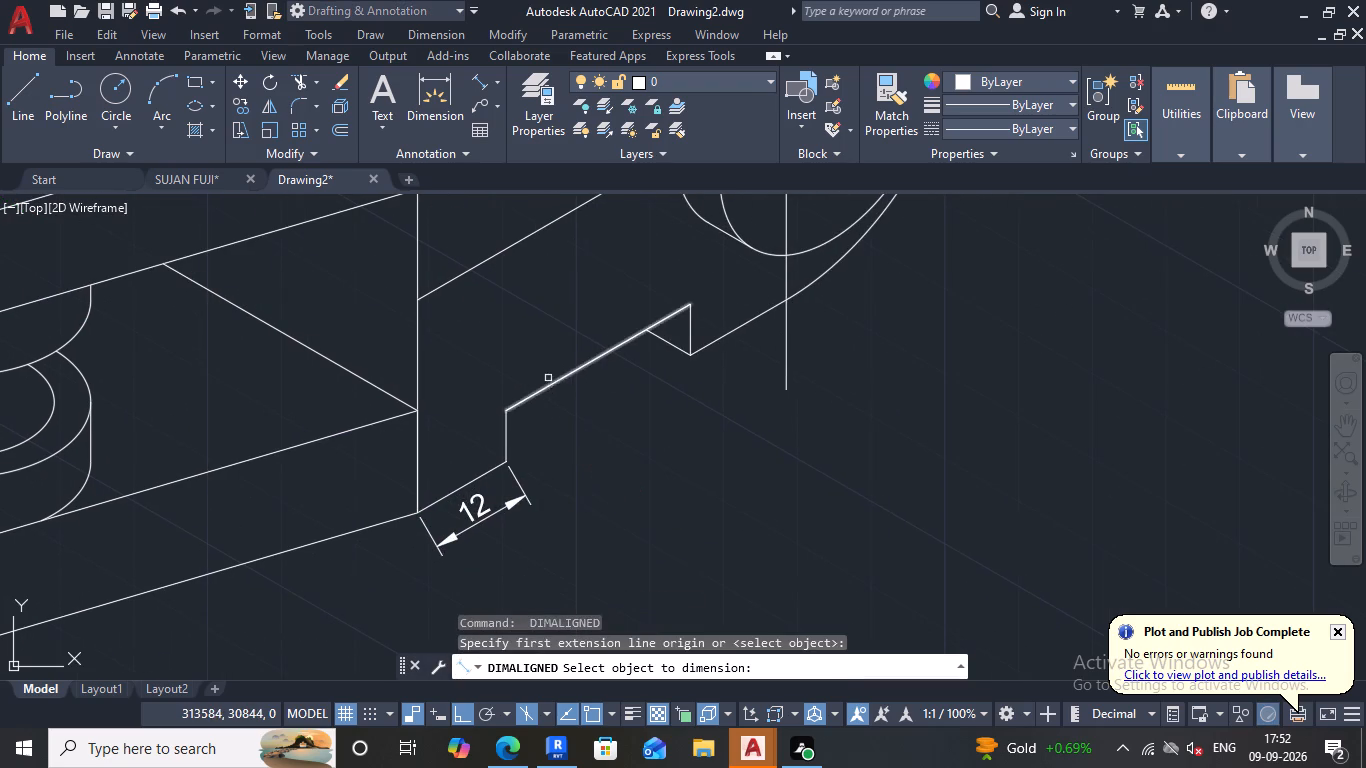
pyautogui.click(549, 386)
pyautogui.click(561, 491)
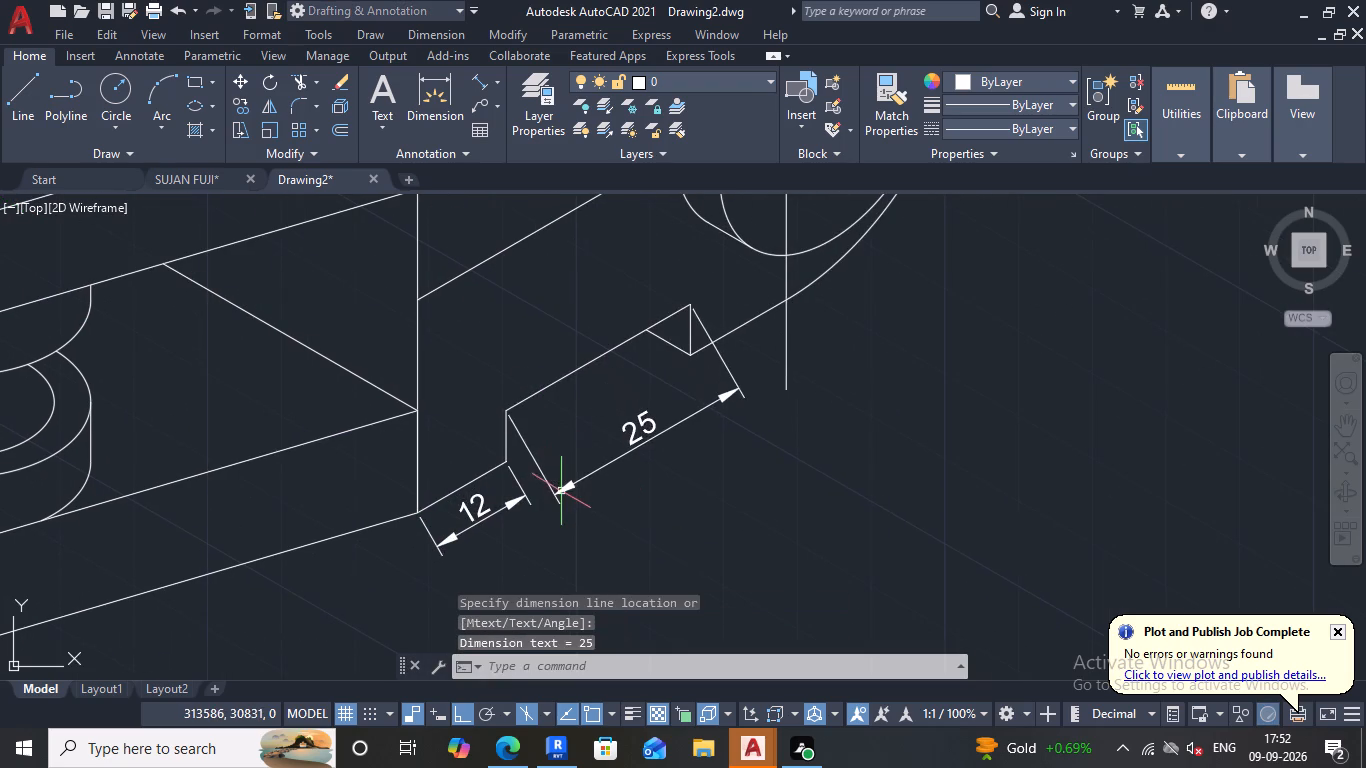
# Add an aligned dimension to the short vertical edge at the boss end of the lower notch.
pyautogui.press('space')
pyautogui.press('space')
pyautogui.click(689, 345)
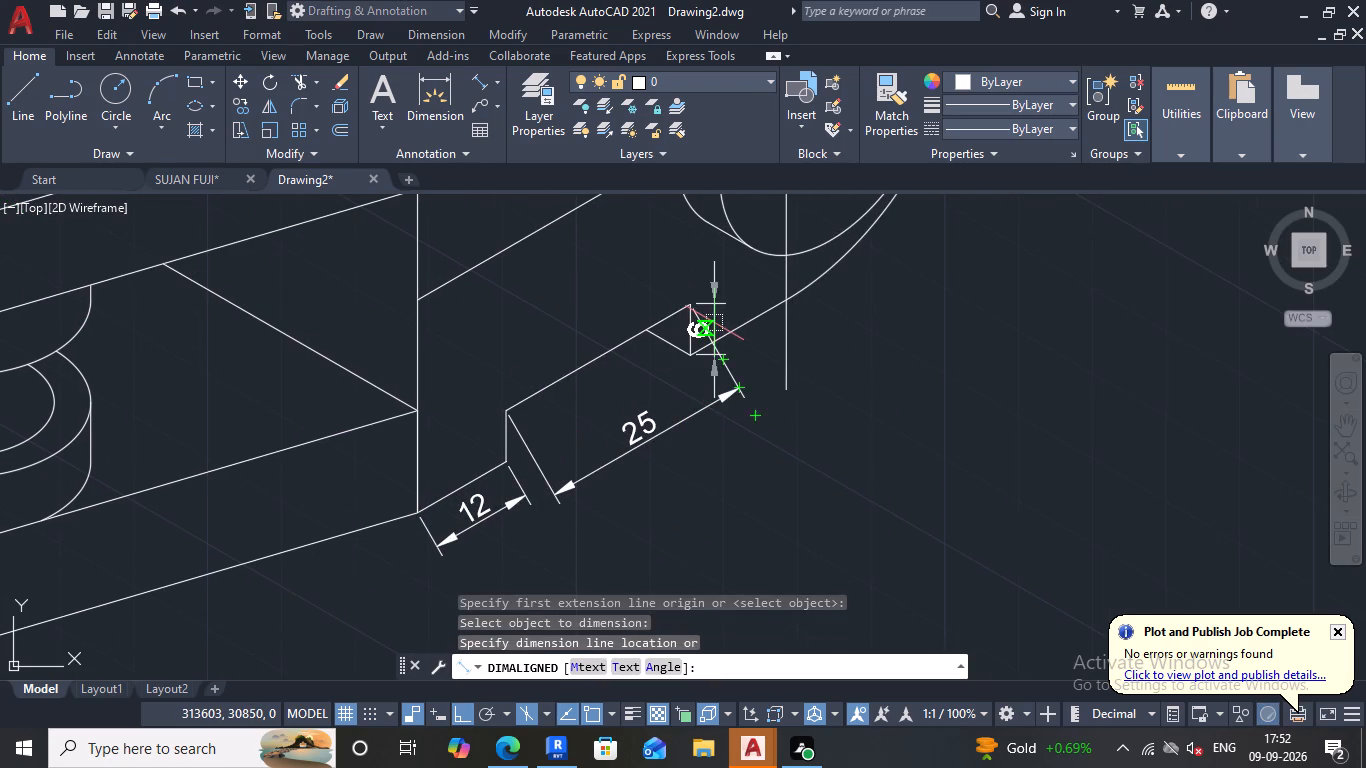
pyautogui.click(714, 323)
# Add an aligned dimension to the full height of the body's front vertical edge.
pyautogui.moveTo(757, 338); pyautogui.dragTo(607, 386, button='middle')
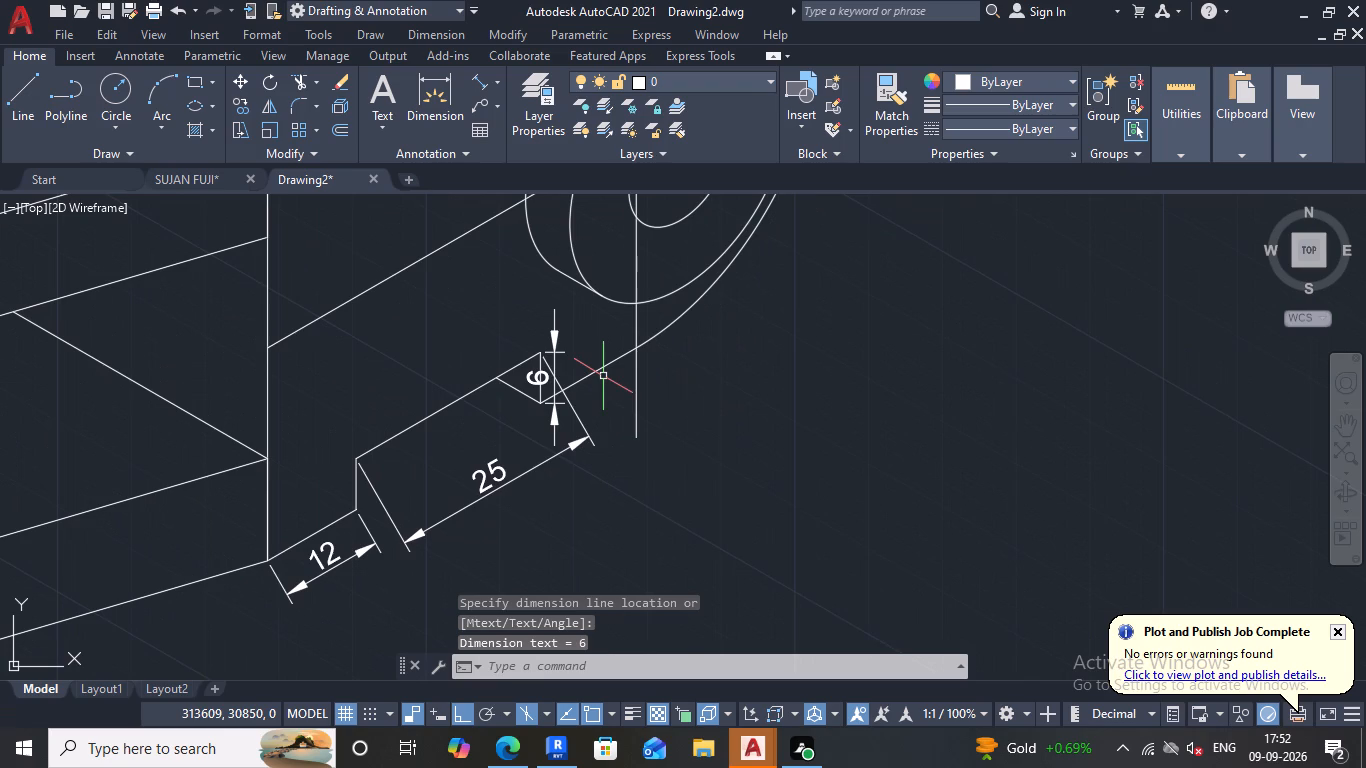
pyautogui.moveTo(601, 376); pyautogui.dragTo(496, 403, button='middle')
pyautogui.scroll(-2, 619, 377)
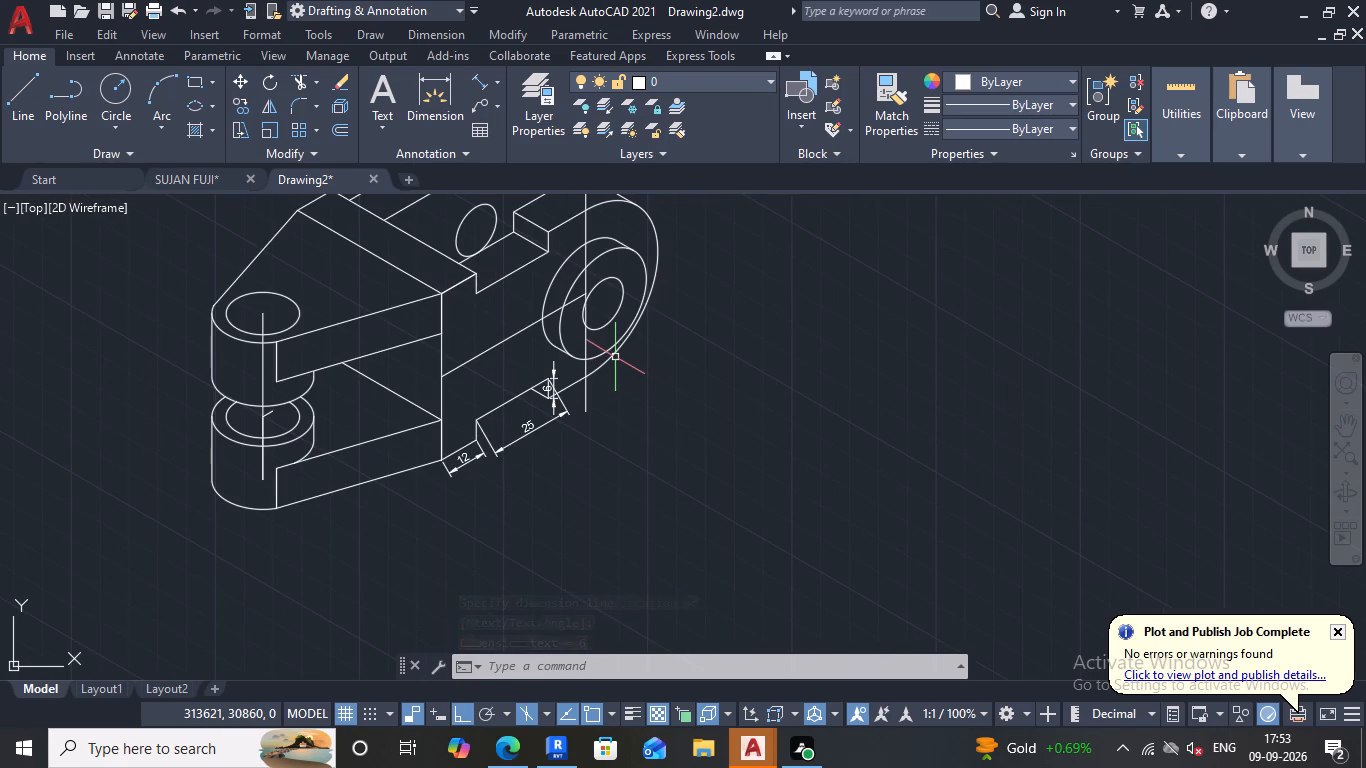
pyautogui.scroll(-1, 589, 368)
pyautogui.scroll(1, 536, 363)
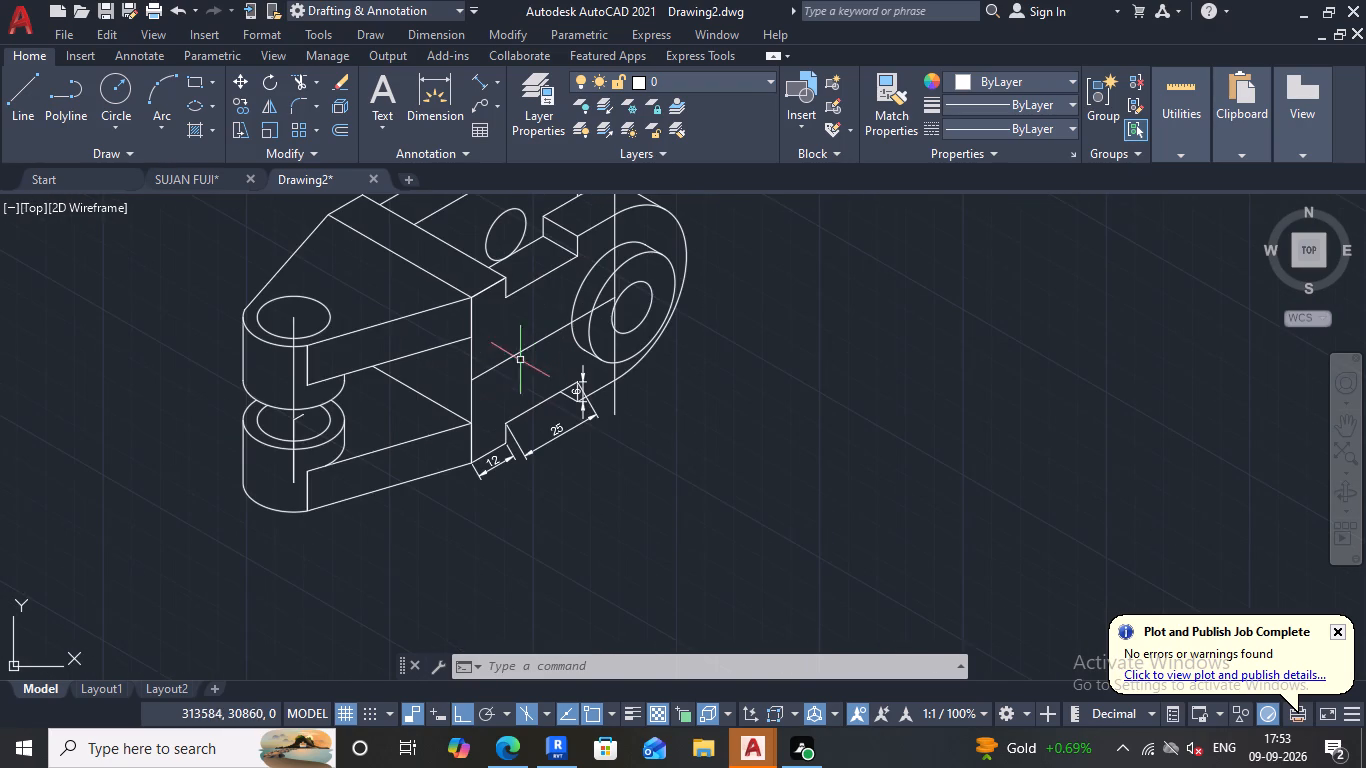
pyautogui.press('space')
pyautogui.click(470, 301)
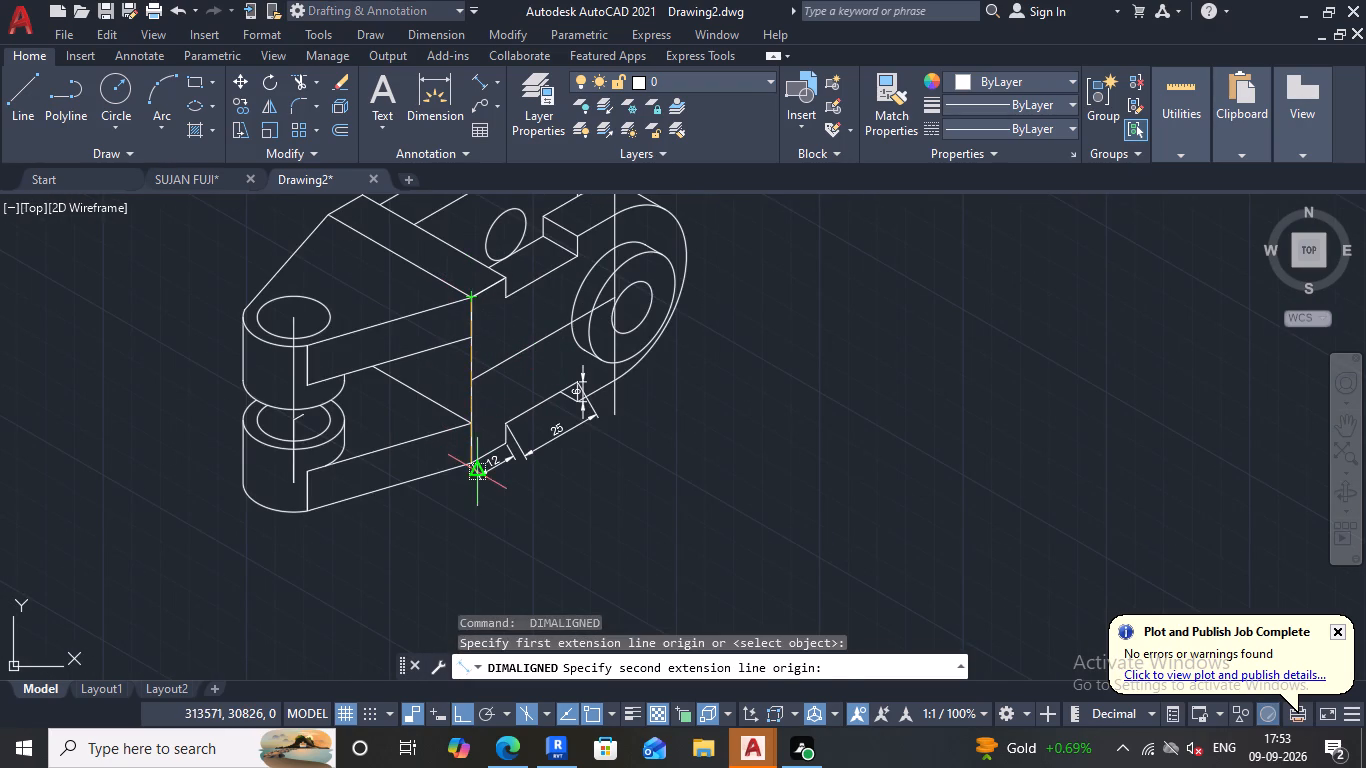
pyautogui.click(469, 457)
pyautogui.click(494, 395)
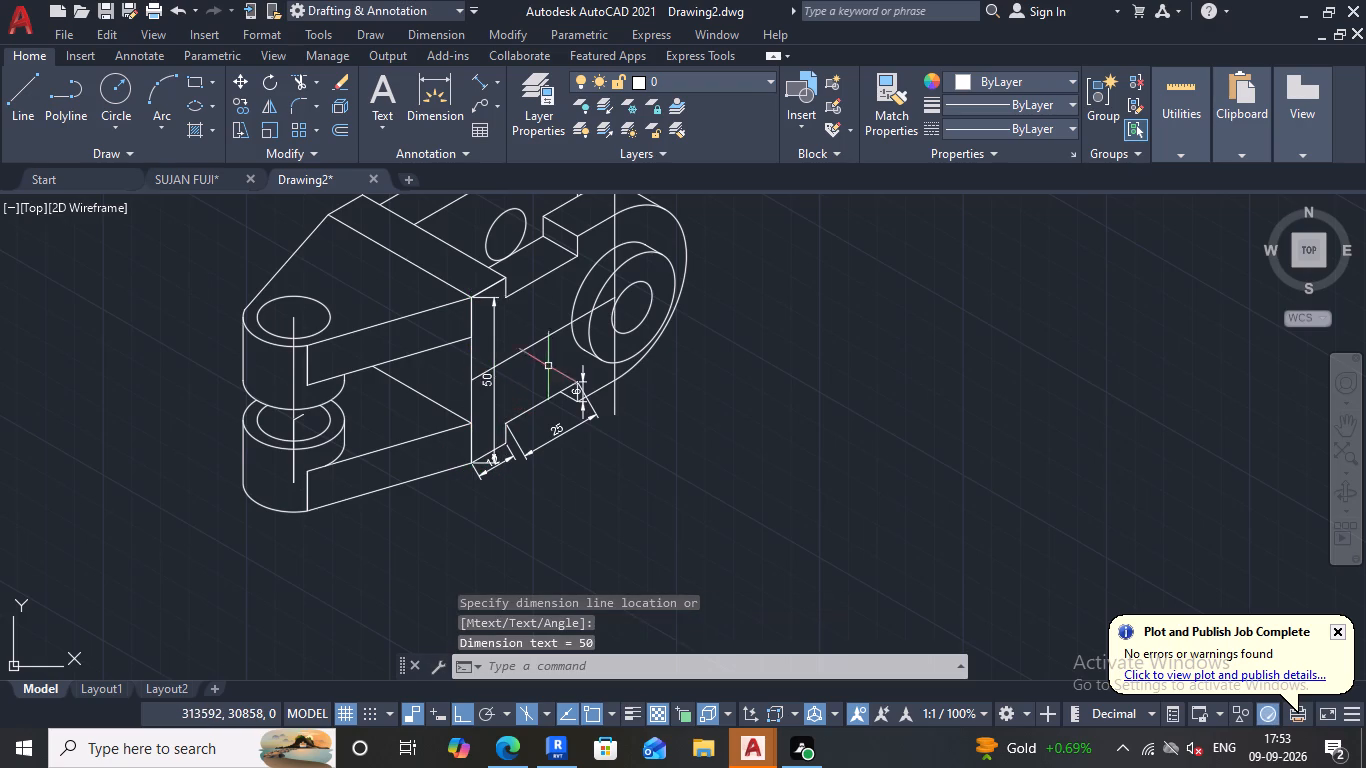
# Add an aligned dimension along the upper notch's long slanted edge, just below the edge.
pyautogui.moveTo(548, 366); pyautogui.dragTo(451, 414, button='middle')
pyautogui.scroll(2, 464, 360)
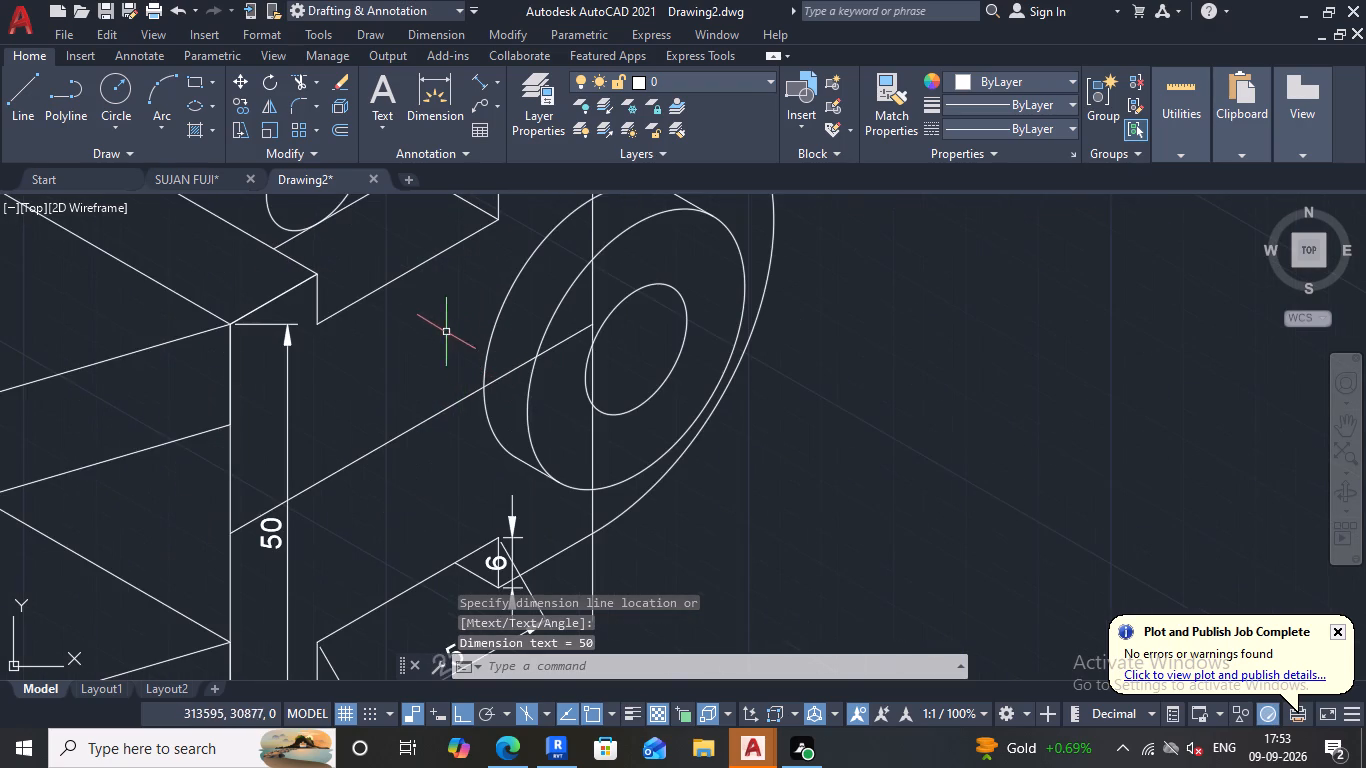
pyautogui.press('space')
pyautogui.press('space')
pyautogui.click(388, 281)
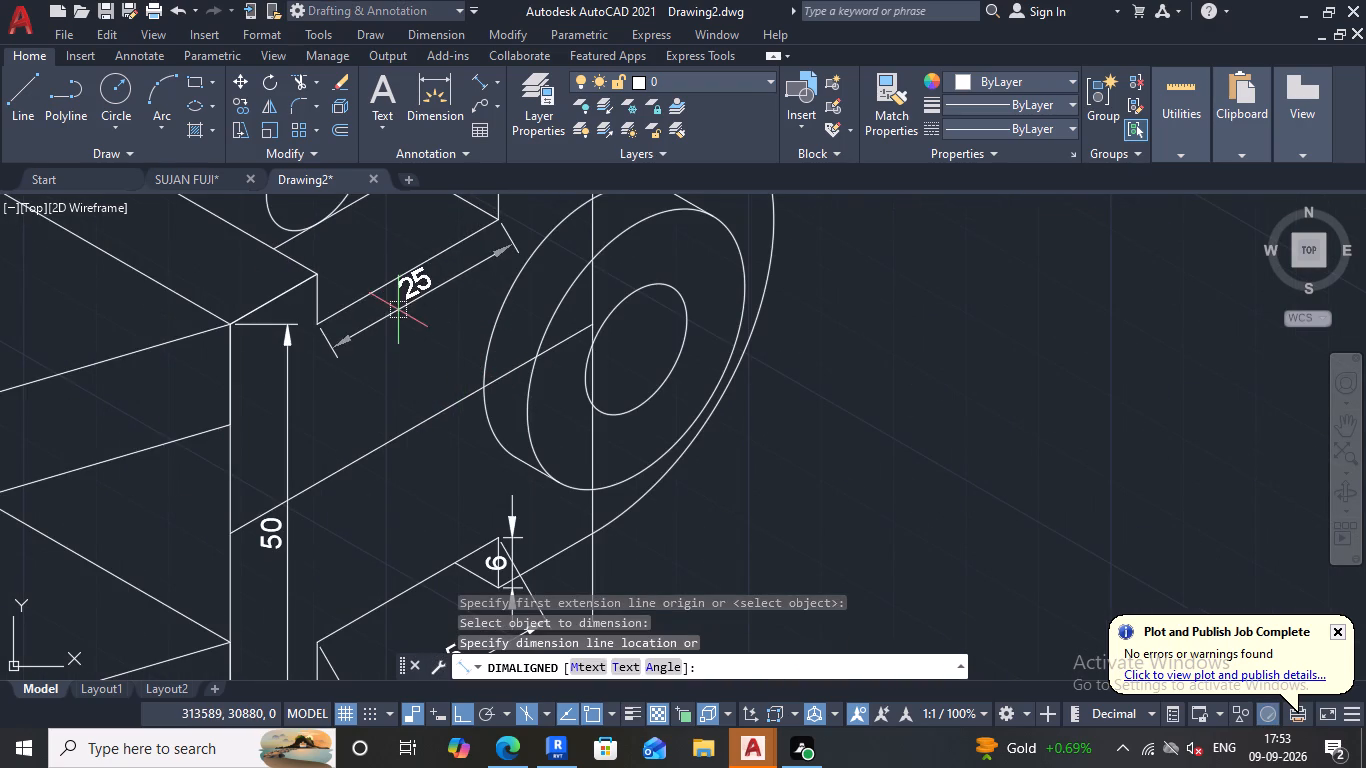
pyautogui.click(398, 310)
# Add an aligned dimension to the short vertical edge at the boss end of the upper notch.
pyautogui.moveTo(443, 310); pyautogui.dragTo(282, 389, button='middle')
pyautogui.scroll(-2, 394, 324)
pyautogui.moveTo(431, 300); pyautogui.dragTo(422, 306, button='middle')
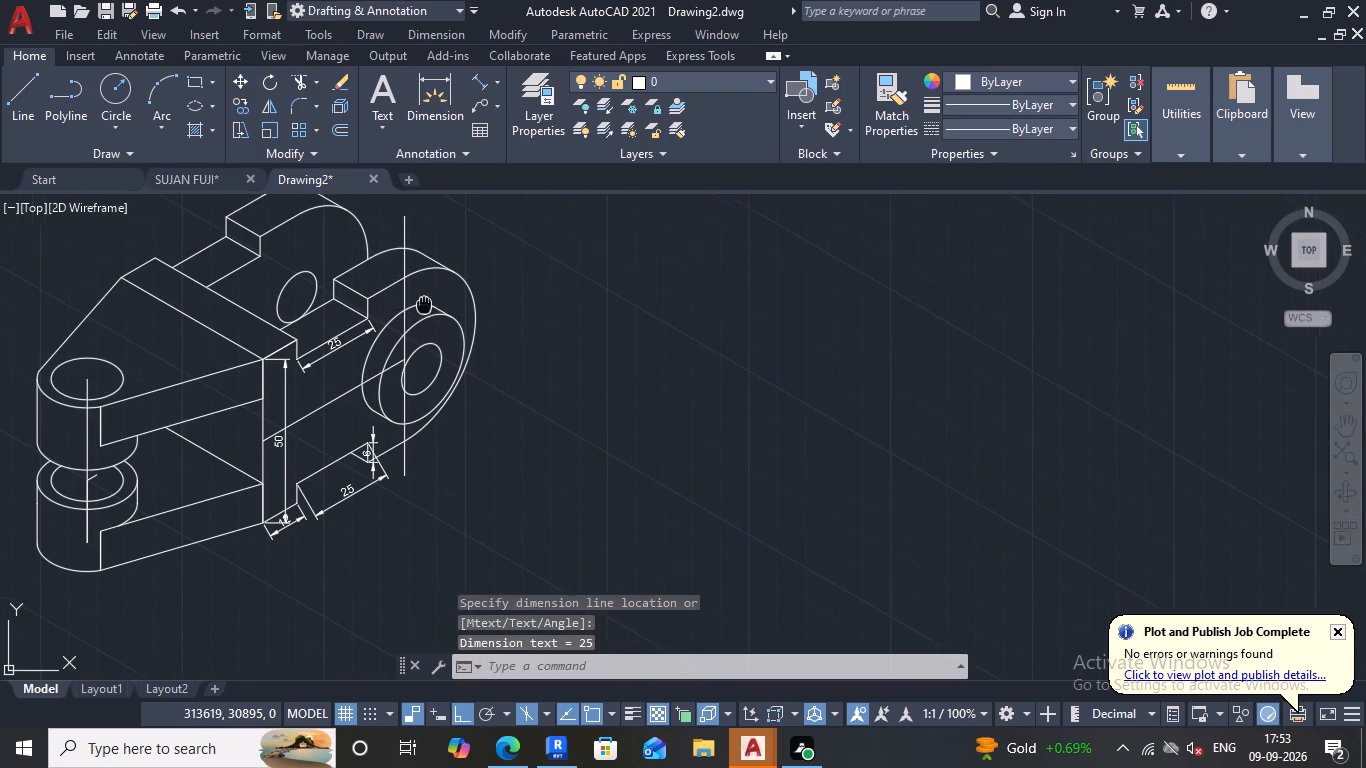
pyautogui.moveTo(422, 306); pyautogui.dragTo(396, 320, button='middle')
pyautogui.scroll(1, 347, 289)
pyautogui.press('space')
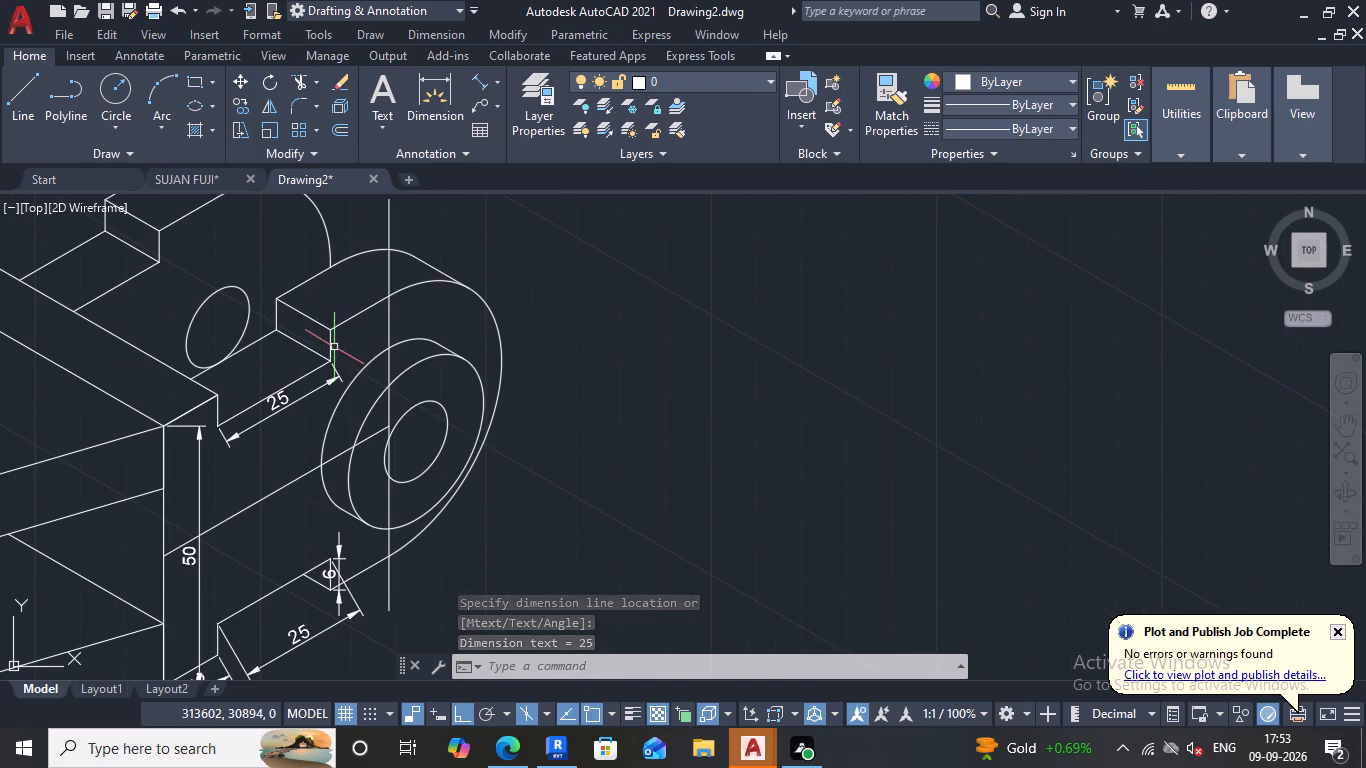
pyautogui.press('space')
pyautogui.press('space')
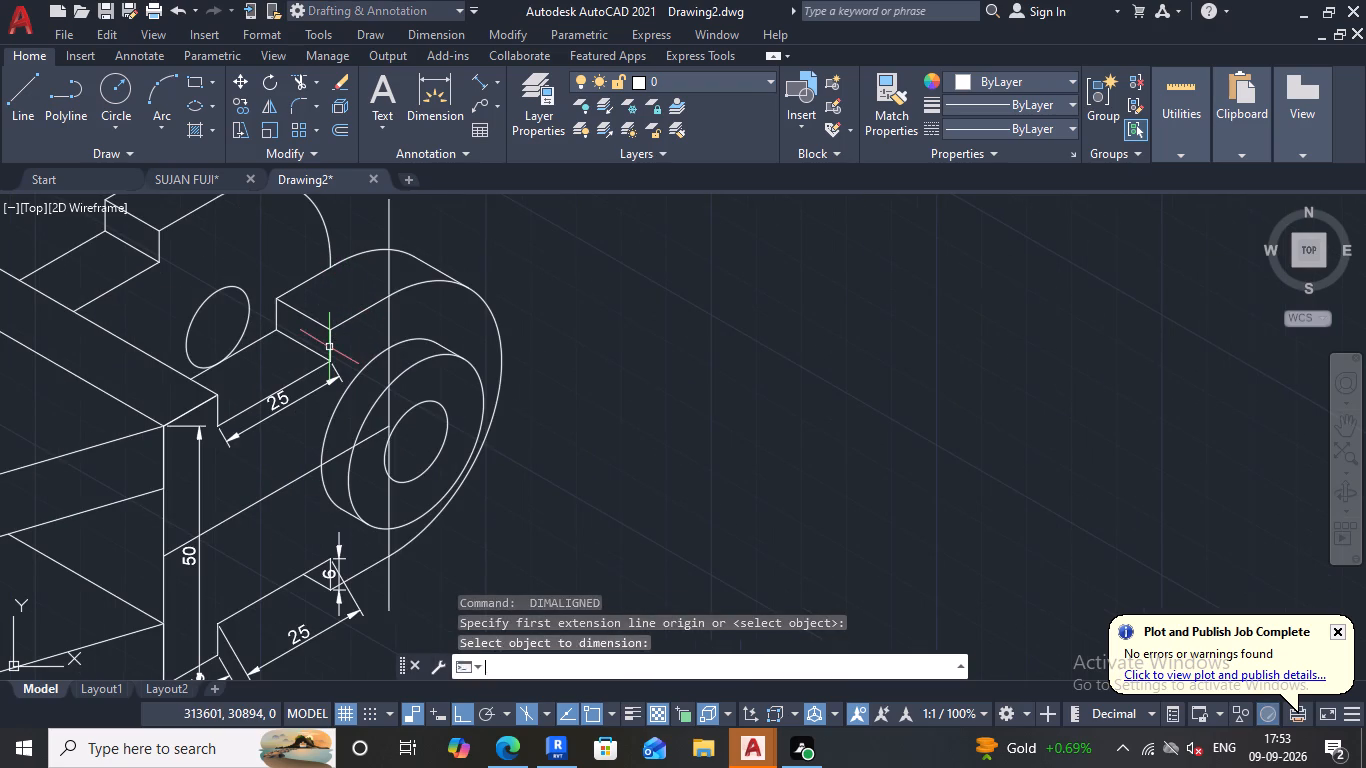
pyautogui.press('space')
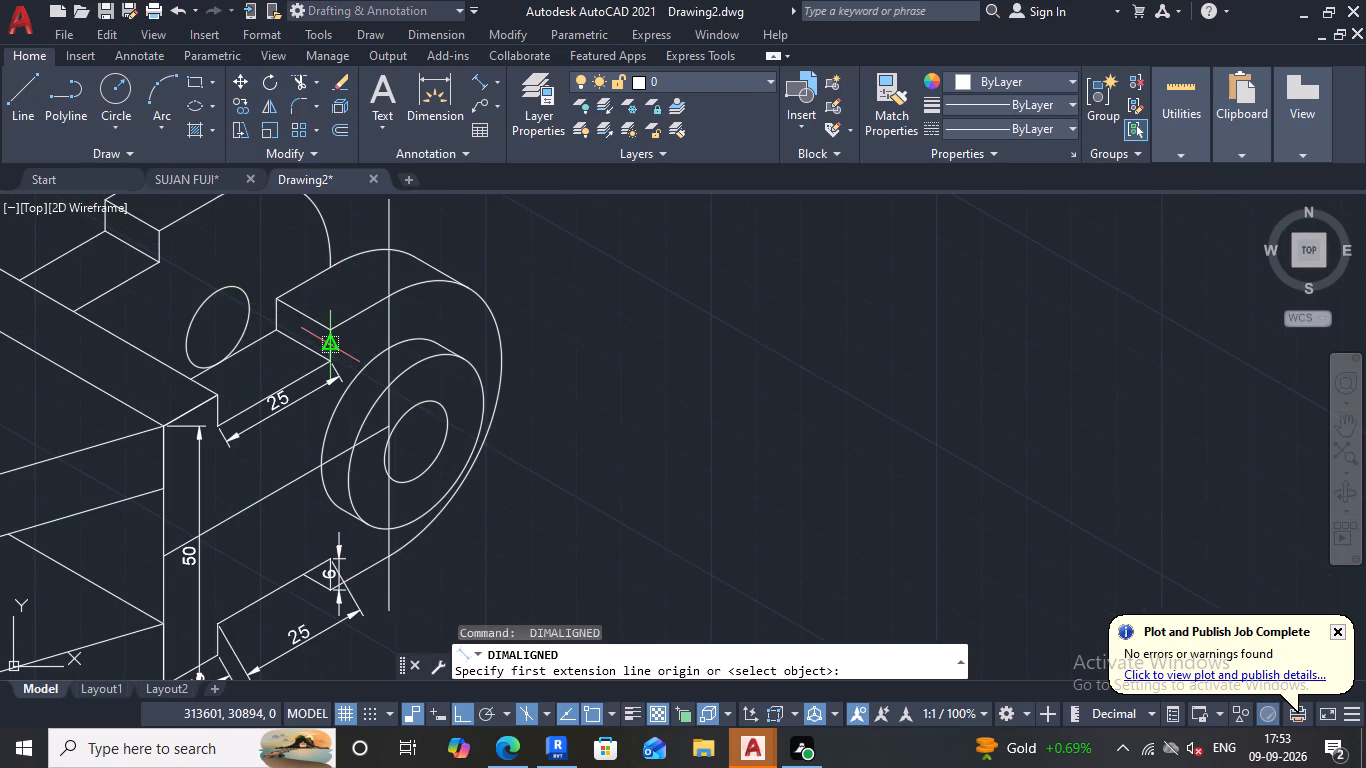
pyautogui.scroll(1, 336, 343)
pyautogui.click(325, 326)
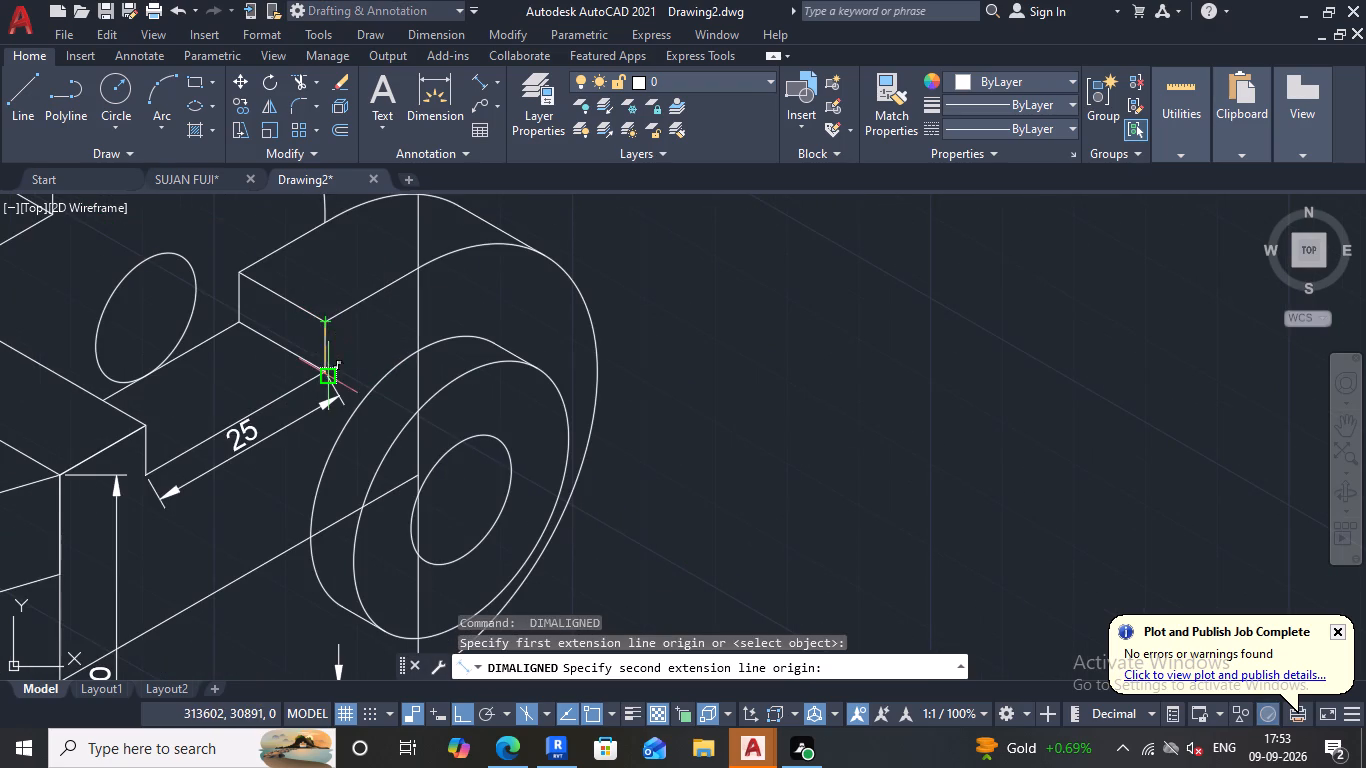
pyautogui.click(325, 364)
pyautogui.click(307, 357)
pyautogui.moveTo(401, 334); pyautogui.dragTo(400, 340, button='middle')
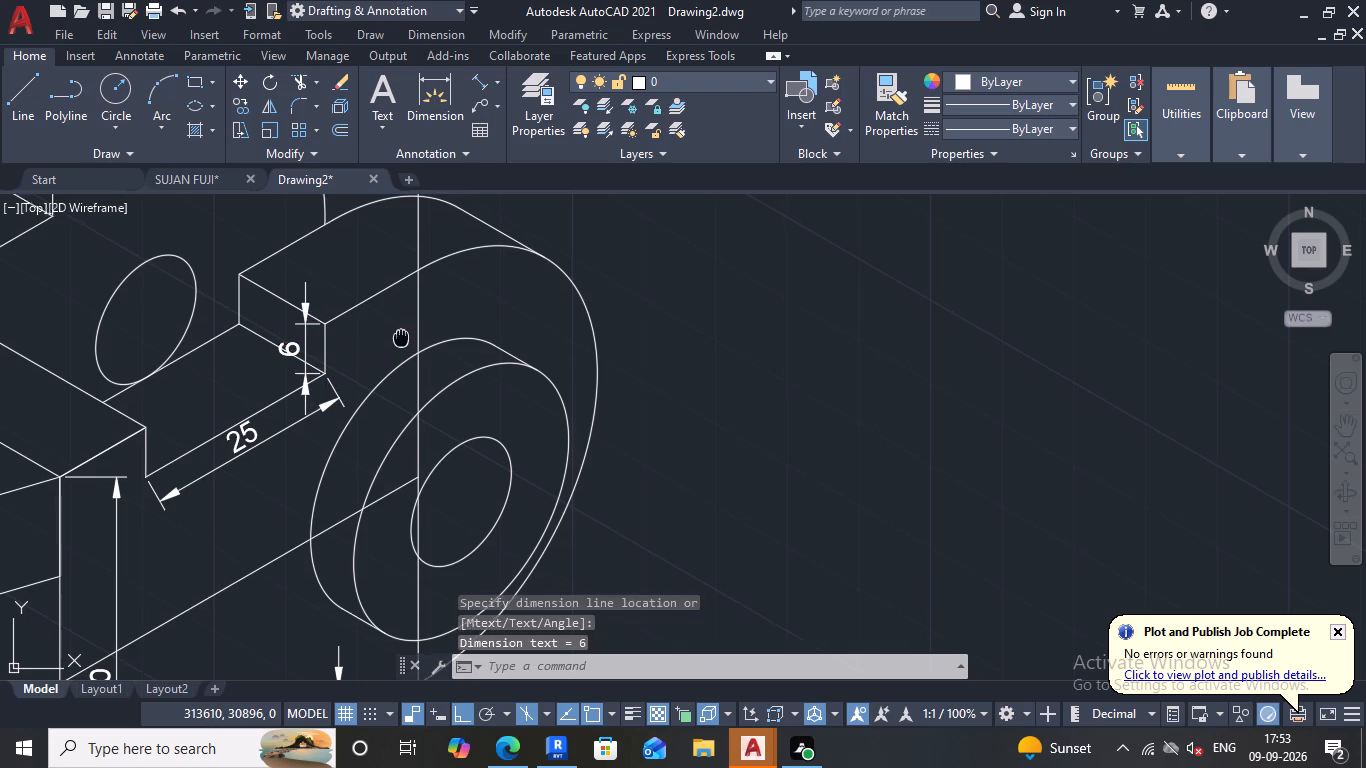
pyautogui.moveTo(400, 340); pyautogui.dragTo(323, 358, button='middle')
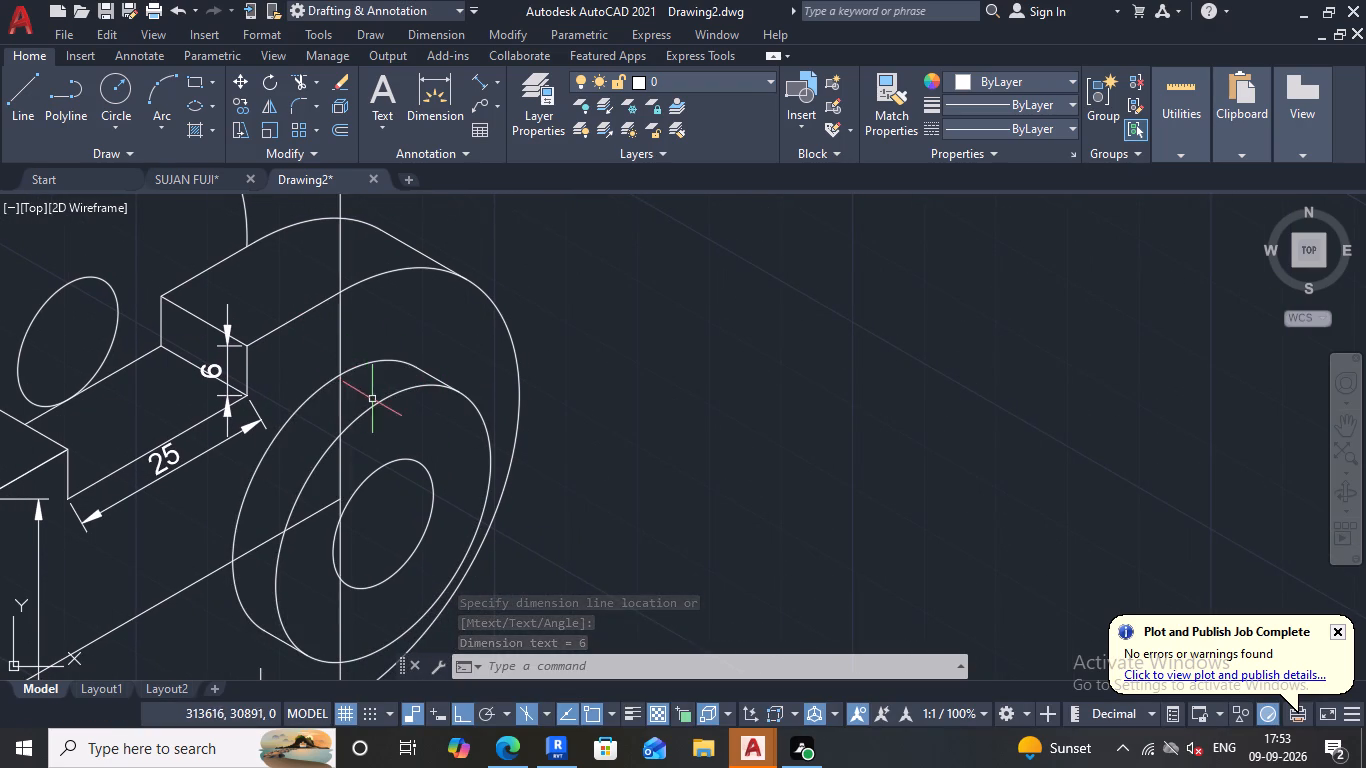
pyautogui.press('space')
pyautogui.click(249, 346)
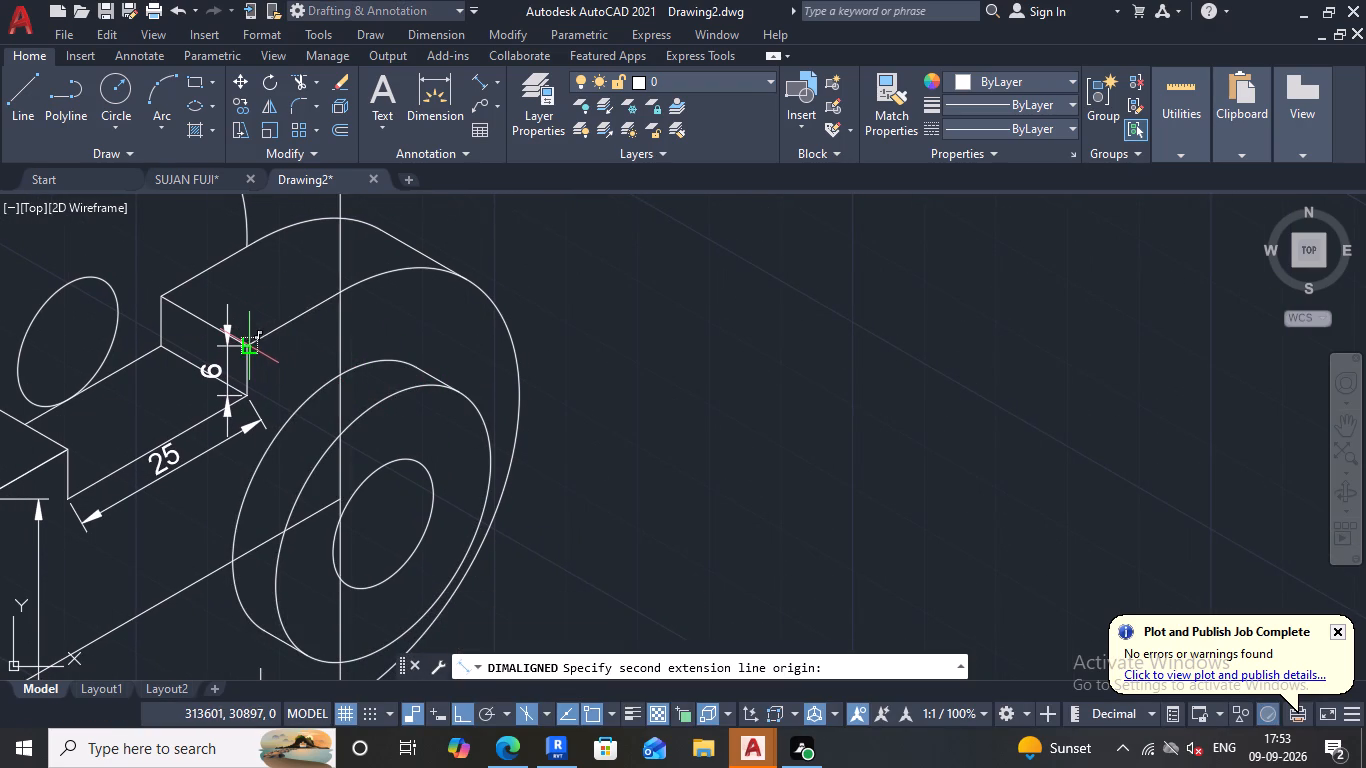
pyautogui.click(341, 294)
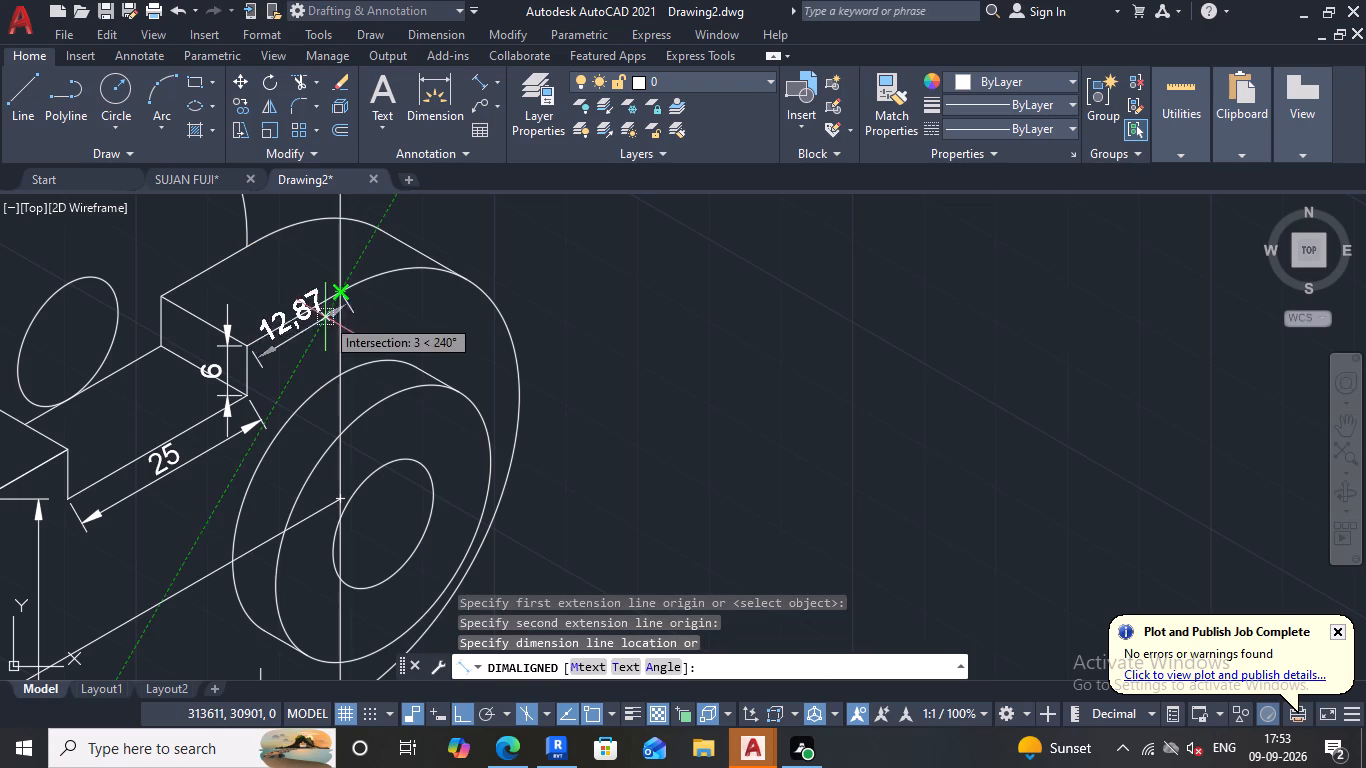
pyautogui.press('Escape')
# Dimension the top edge from the start of the rounded end at the vertical construction line to the upper notch's corner, using an aligned dimension.
pyautogui.press('space')
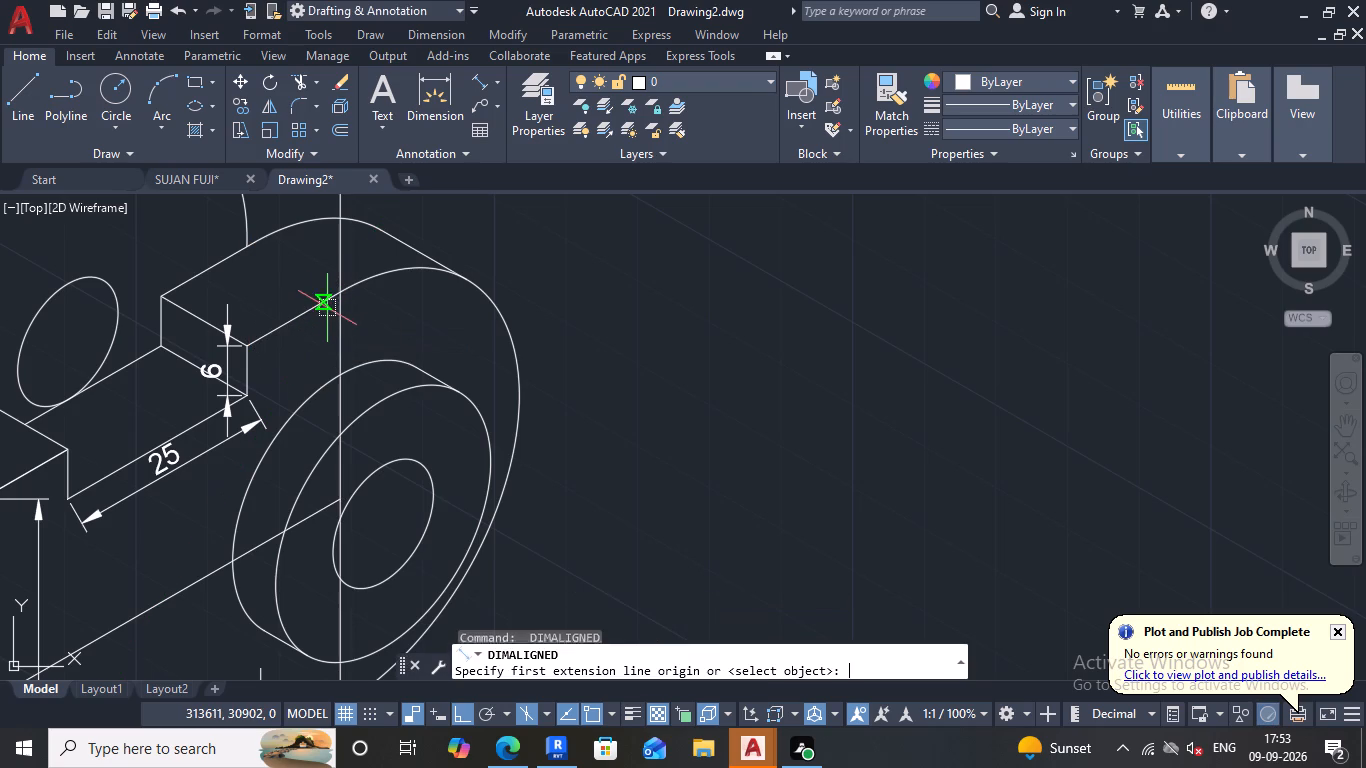
pyautogui.scroll(2, 335, 305)
pyautogui.click(342, 275)
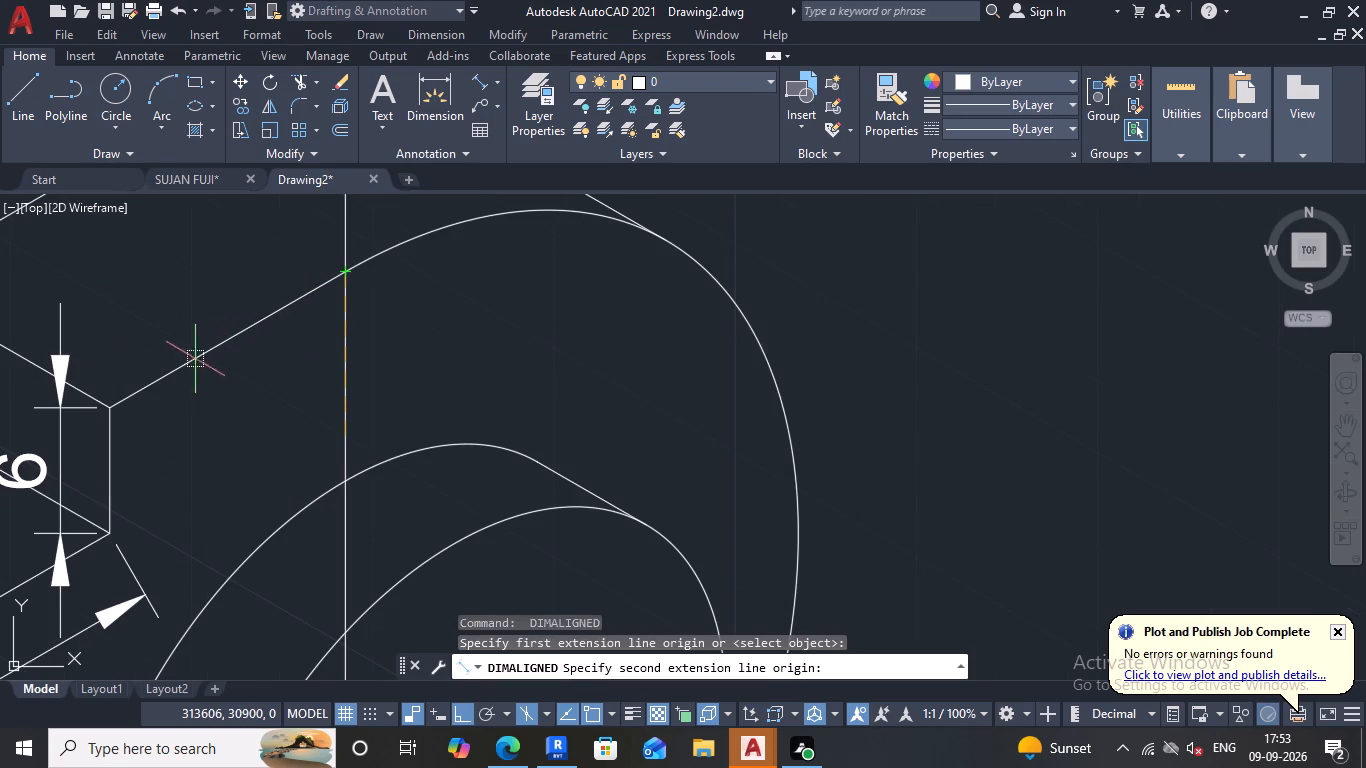
pyautogui.click(106, 412)
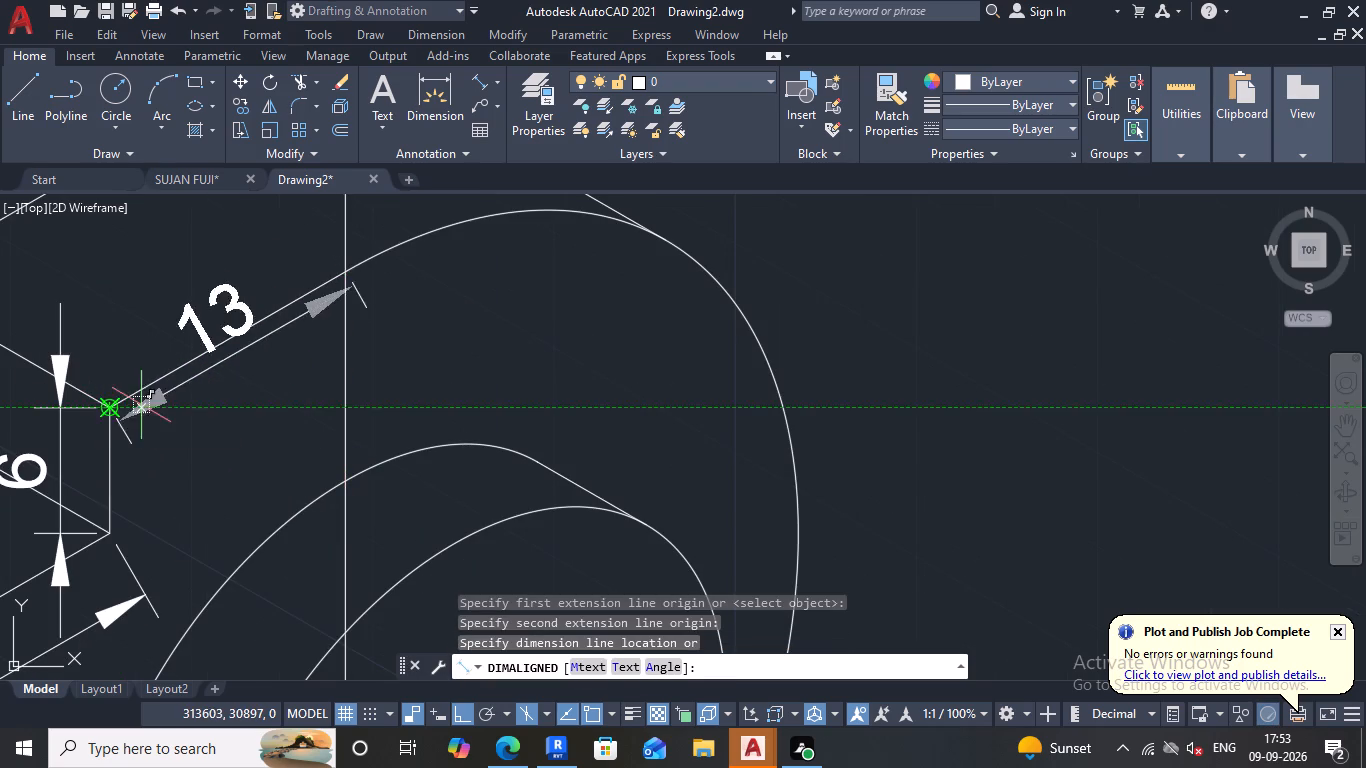
pyautogui.click(113, 364)
# Draw a vertical construction line upward from the centre of the boss hole to just past the boss's front face outline.
pyautogui.scroll(-3, 327, 355)
pyautogui.moveTo(405, 361); pyautogui.dragTo(371, 374, button='middle')
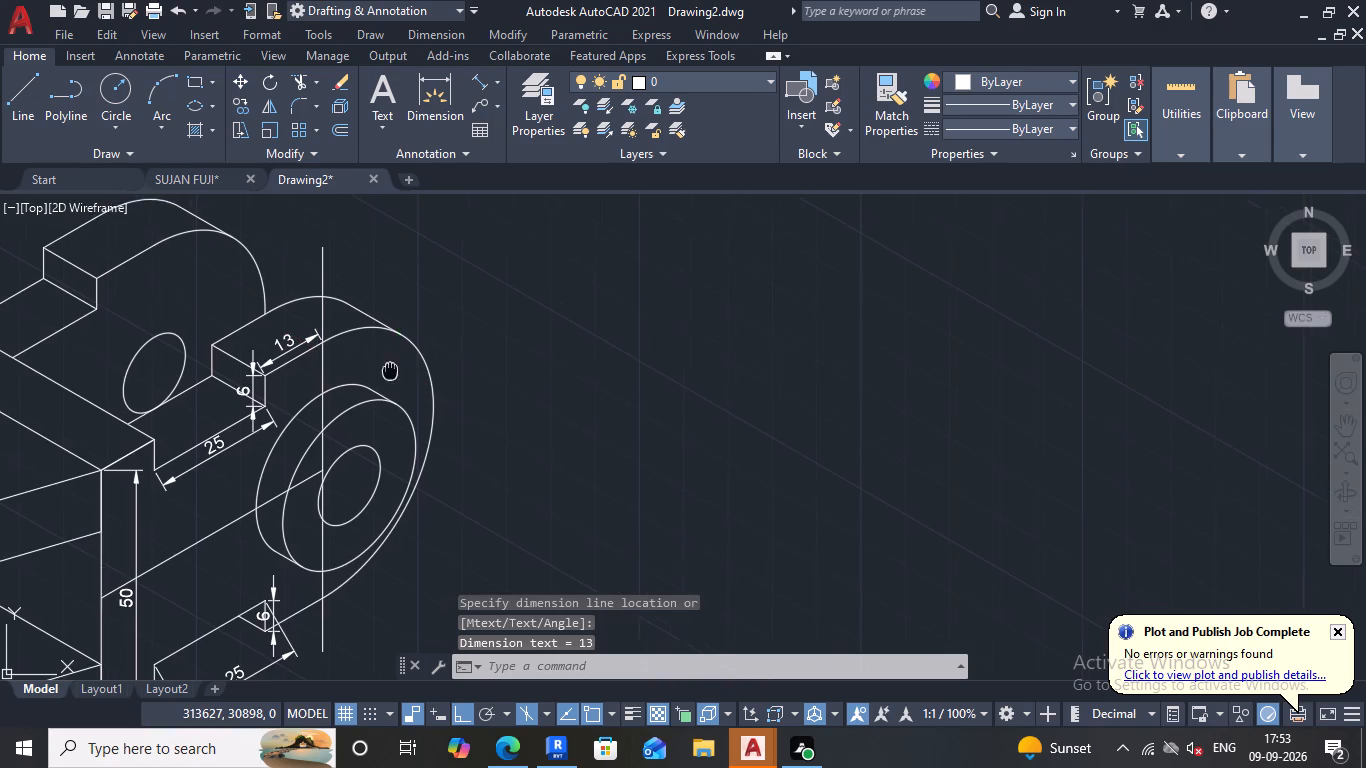
pyautogui.moveTo(371, 374); pyautogui.dragTo(322, 344, button='middle')
pyautogui.scroll(2, 269, 380)
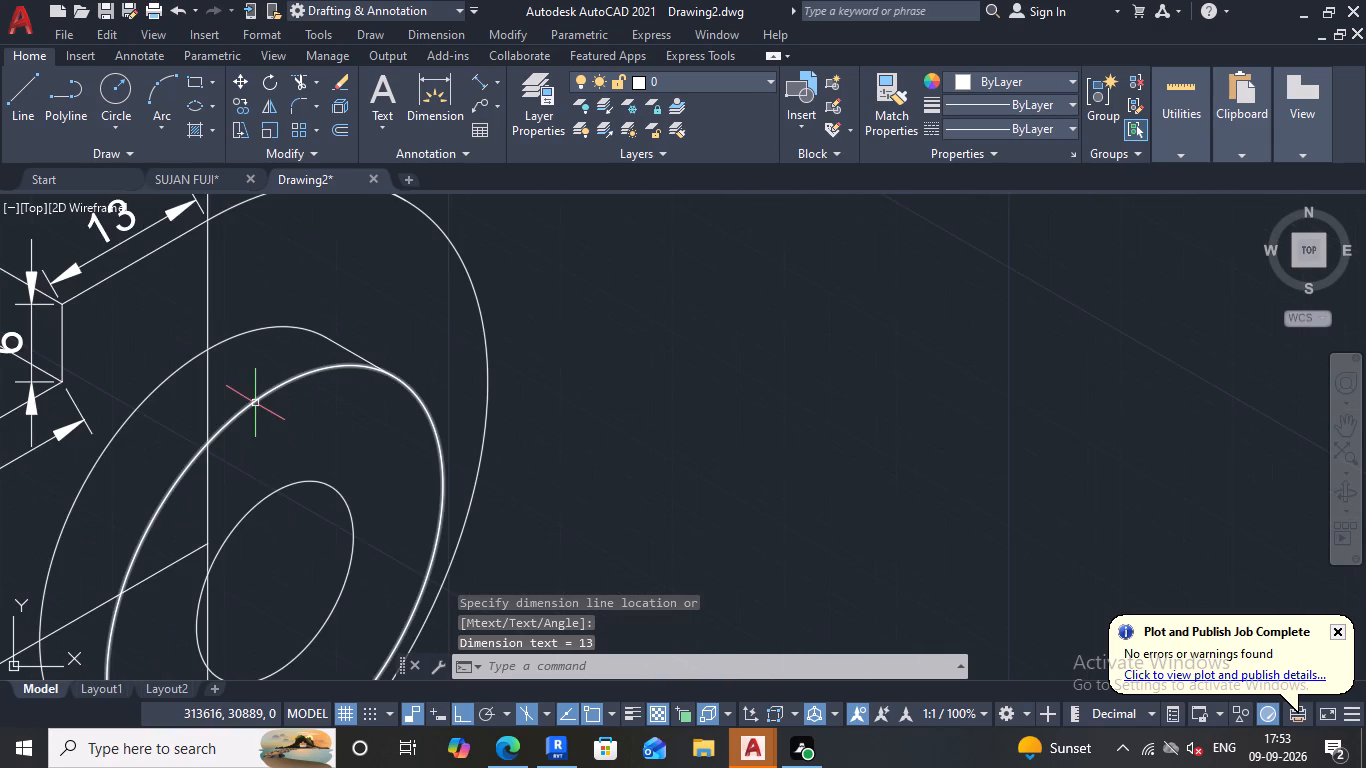
pyautogui.click(32, 90)
pyautogui.click(277, 576)
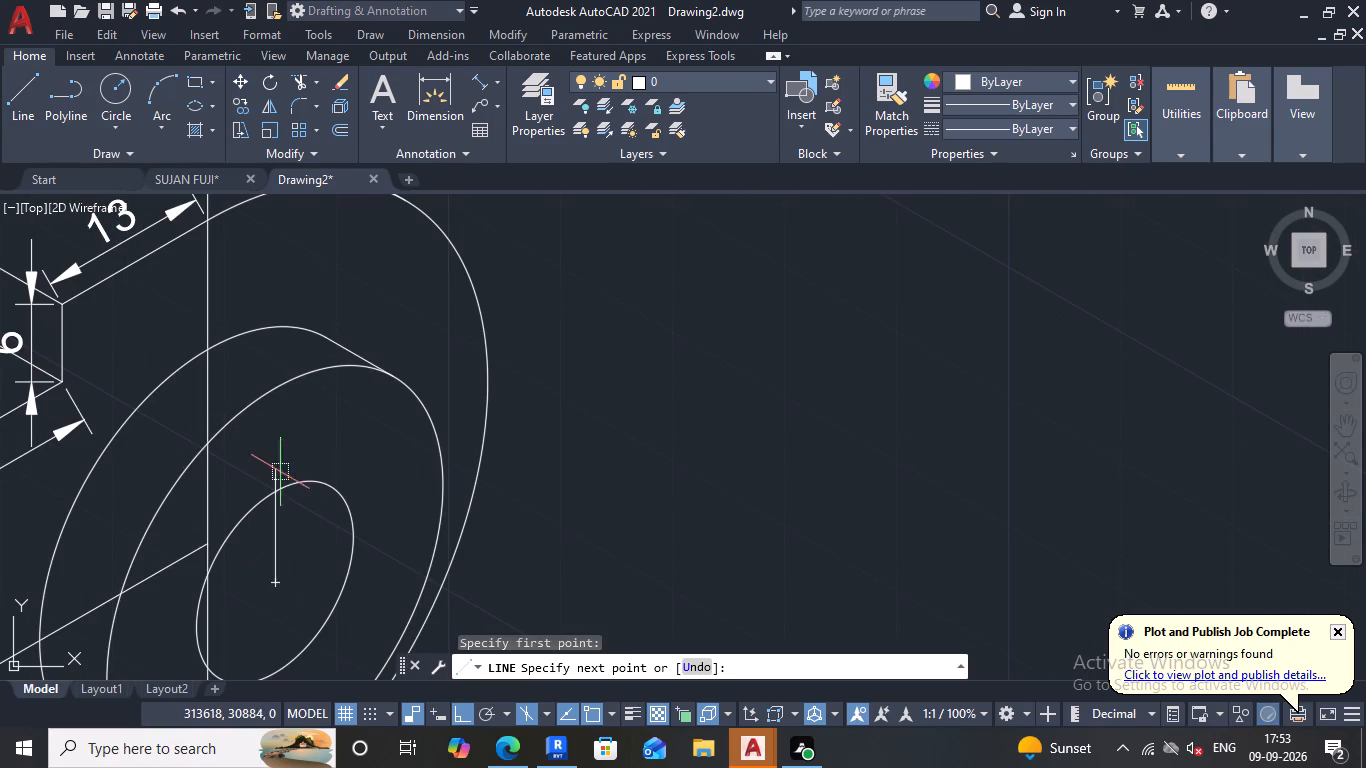
pyautogui.scroll(3, 271, 338)
pyautogui.click(271, 329)
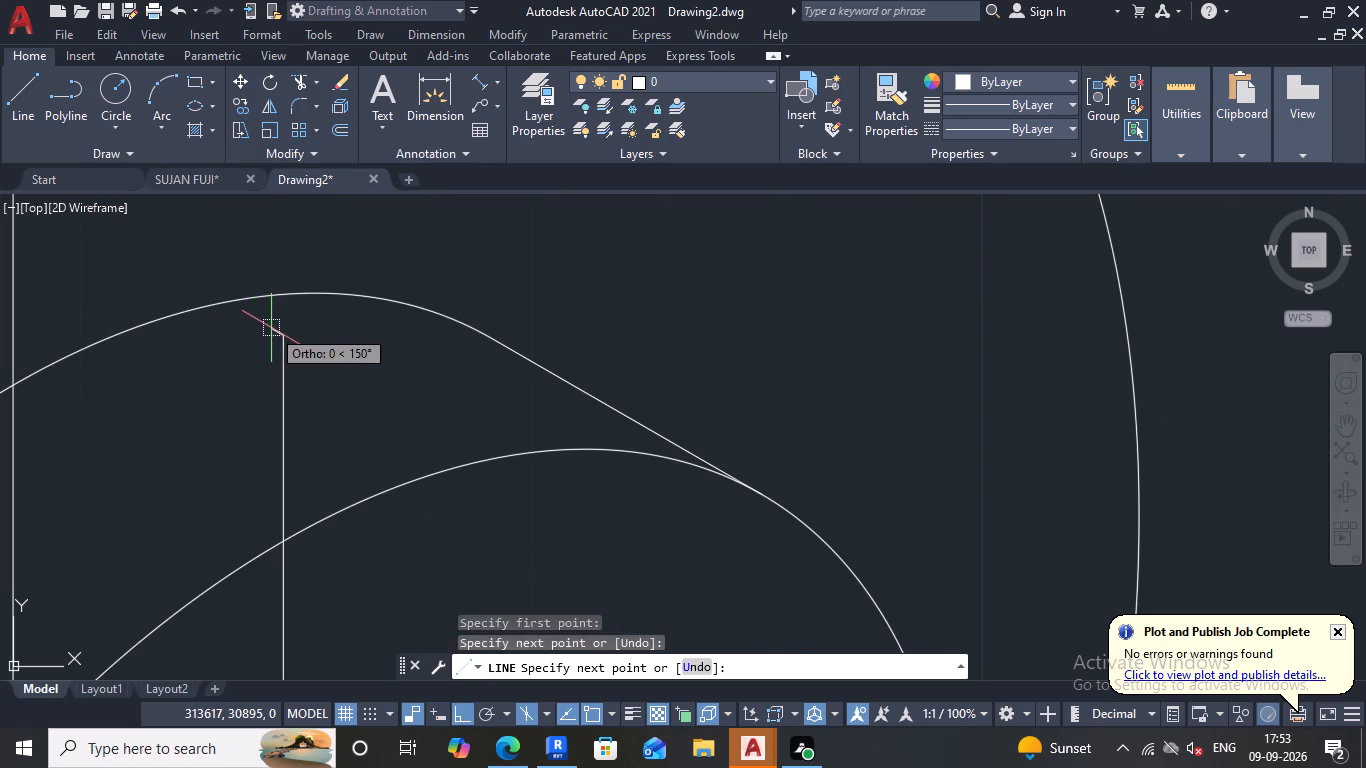
pyautogui.press('space')
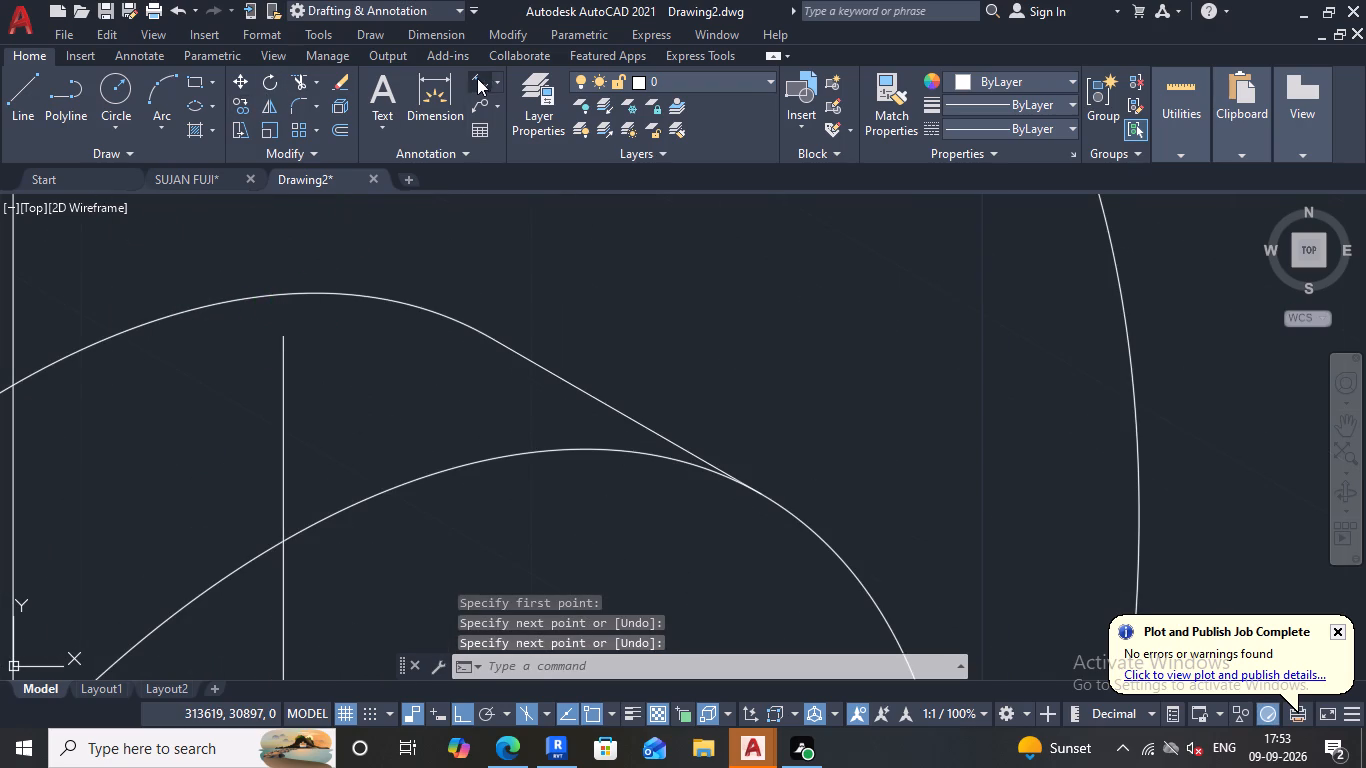
# Add an aligned dimension for the boss thickness, between the vertical lines' crossings with its front and rear outlines.
pyautogui.click(477, 78)
pyautogui.scroll(-3, 509, 354)
pyautogui.click(473, 396)
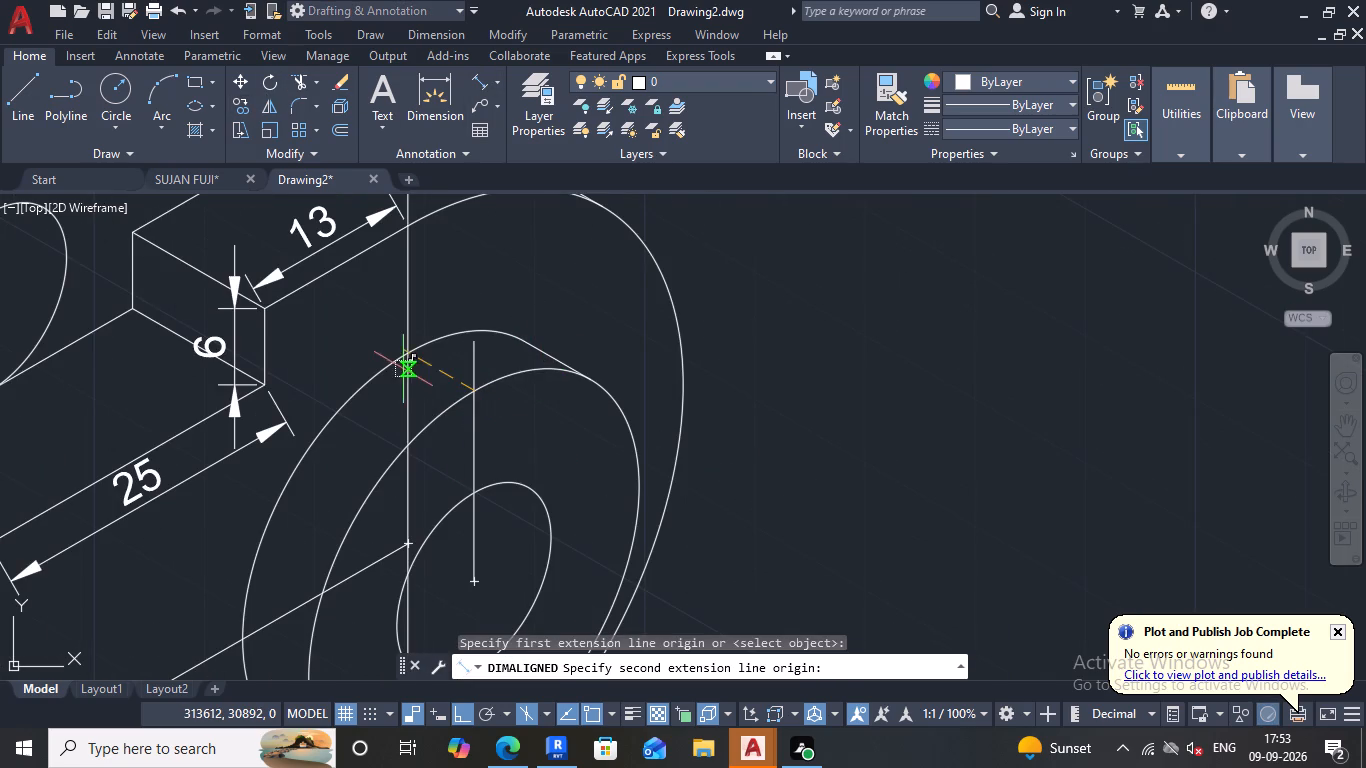
pyautogui.click(407, 353)
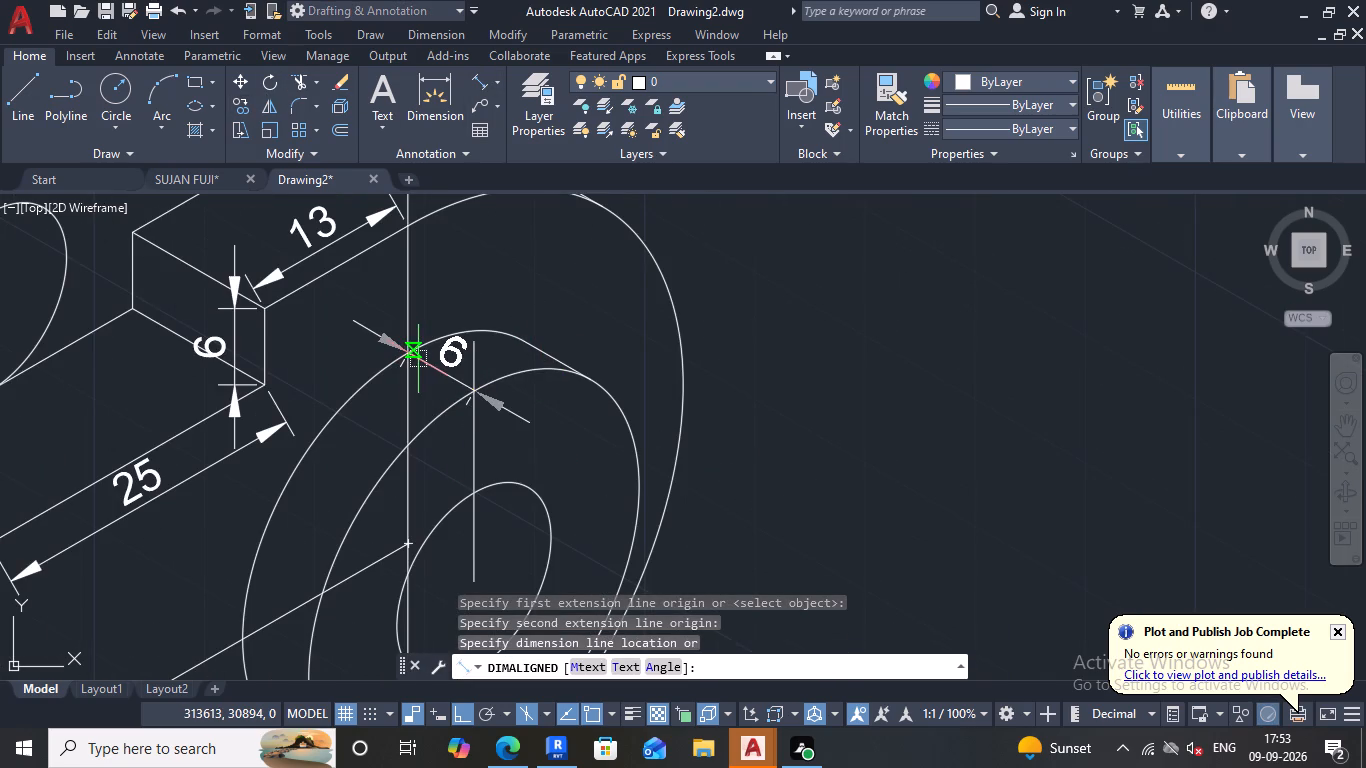
pyautogui.click(418, 359)
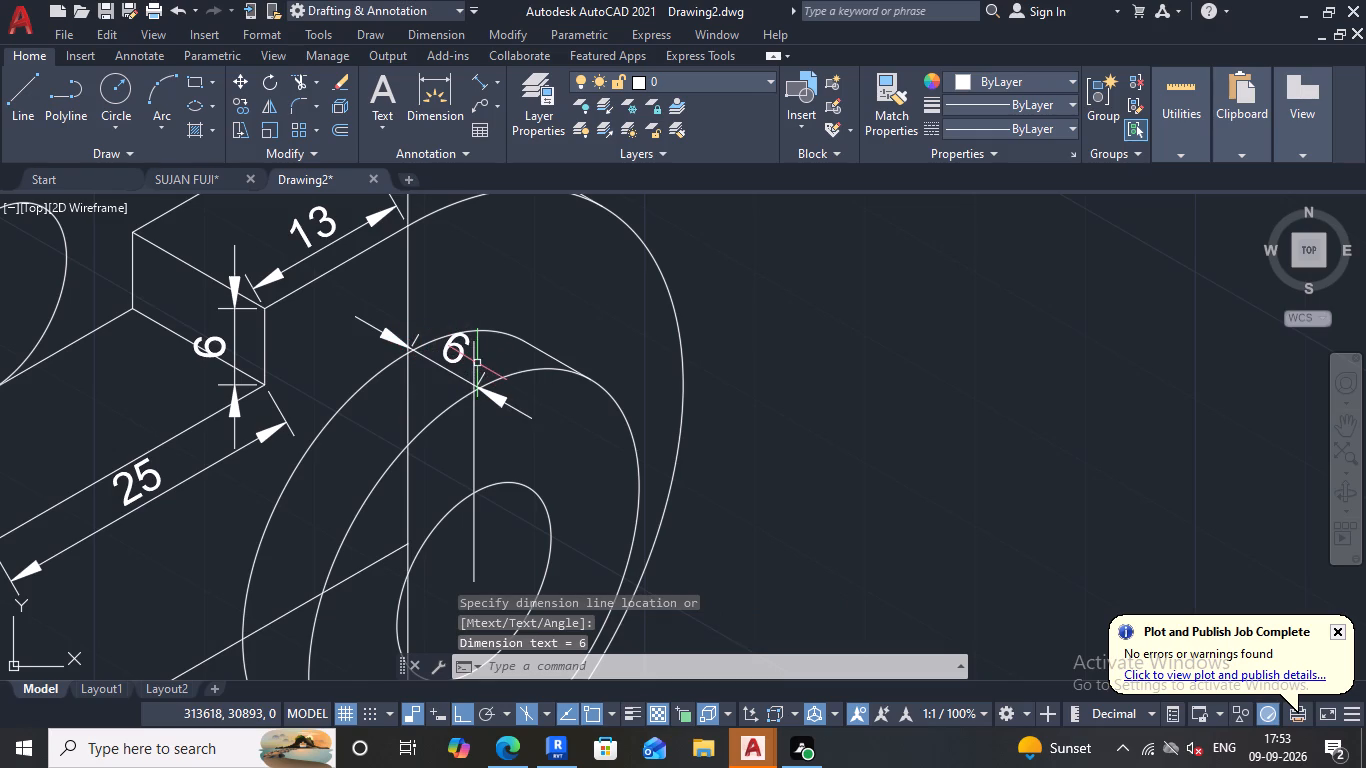
# Delete the short vertical construction line drawn up from the boss hole's centre.
pyautogui.click(477, 362)
pyautogui.click(471, 362)
pyautogui.press('Delete')
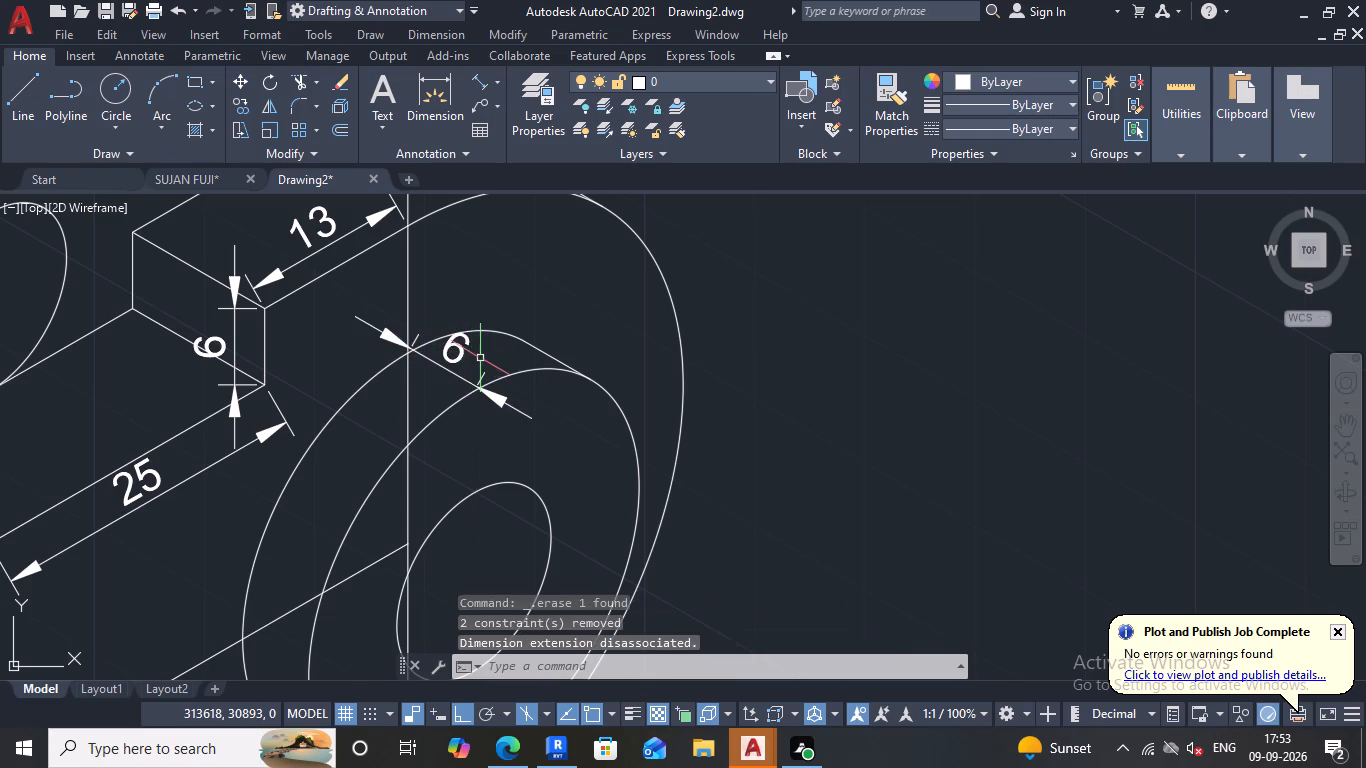
# Add a multileader labelled 14Ø to the boss's inner hole, using a free-angle leader landing outside the part.
pyautogui.scroll(-1, 484, 344)
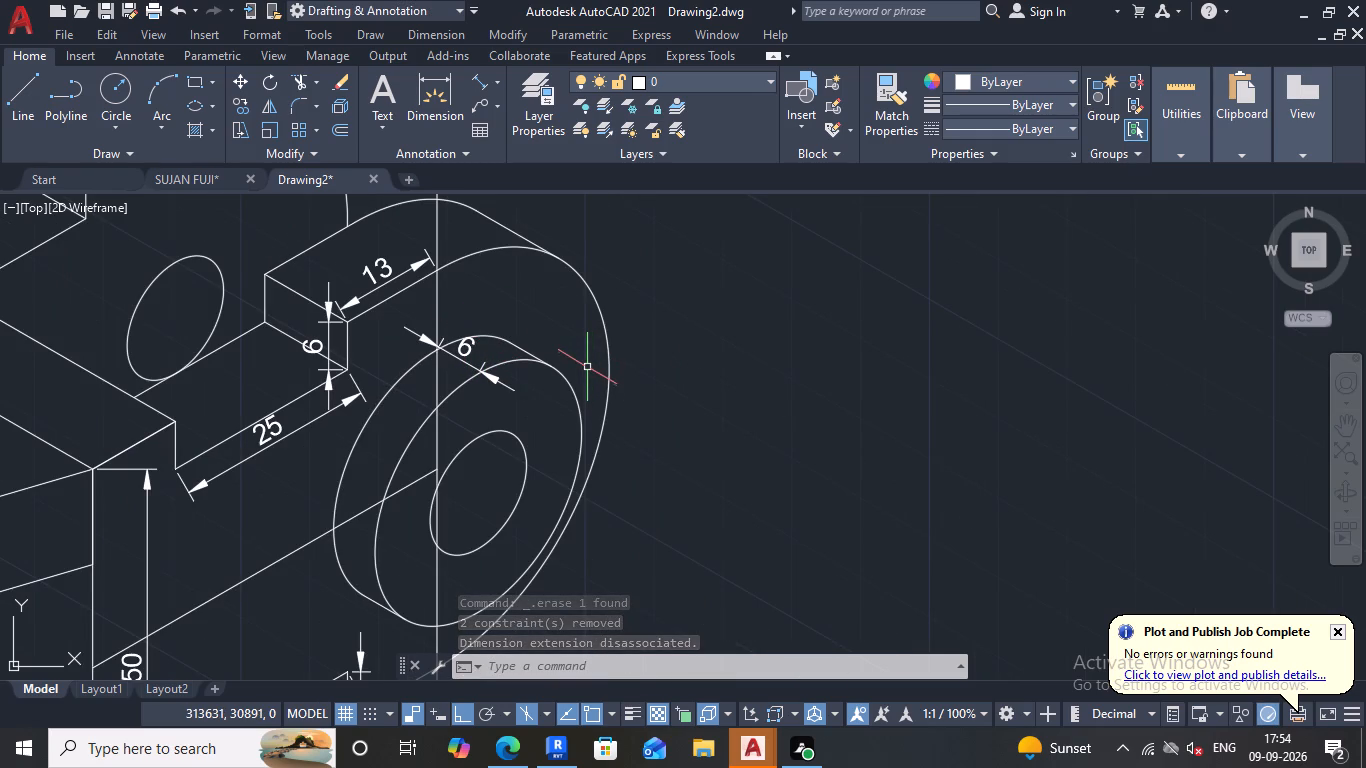
pyautogui.moveTo(597, 381); pyautogui.dragTo(563, 404, button='middle')
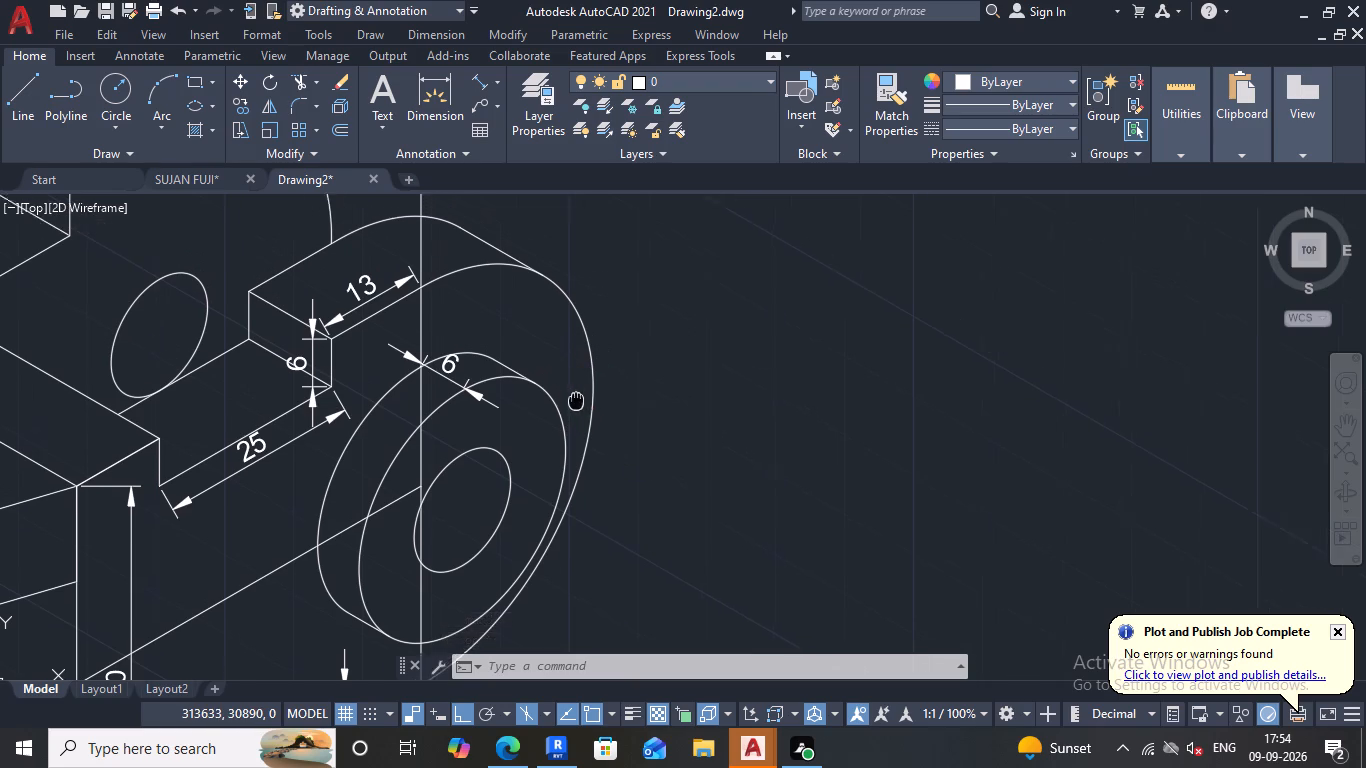
pyautogui.moveTo(563, 404); pyautogui.dragTo(538, 415, button='middle')
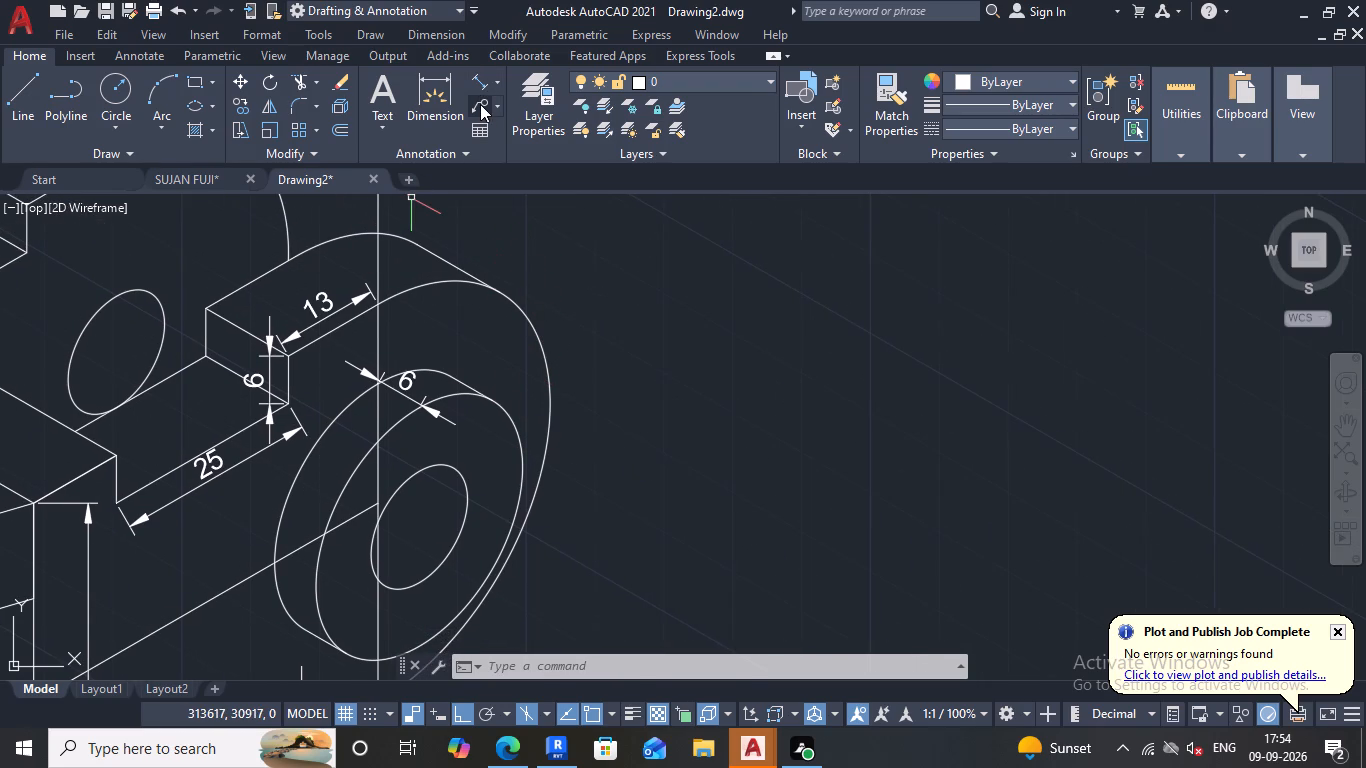
pyautogui.click(480, 104)
pyautogui.click(463, 481)
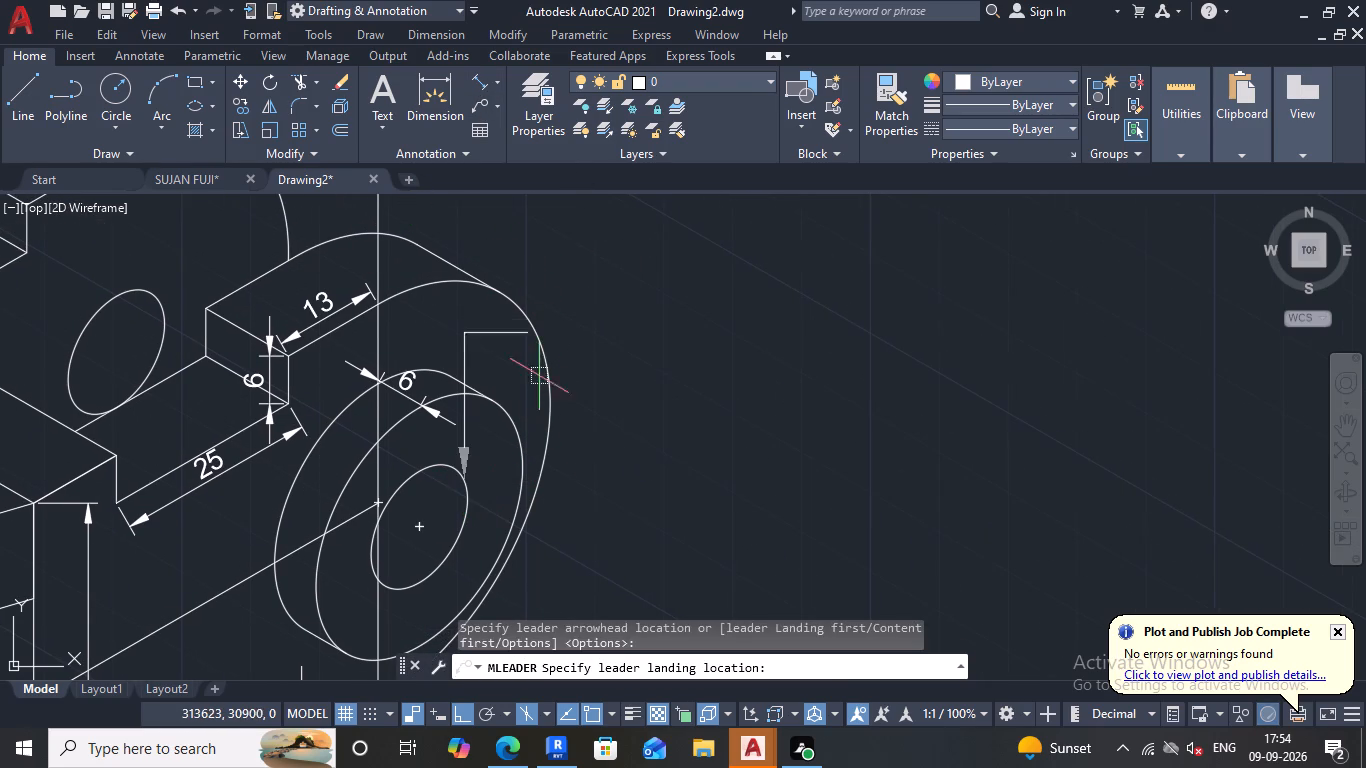
pyautogui.press('F8')
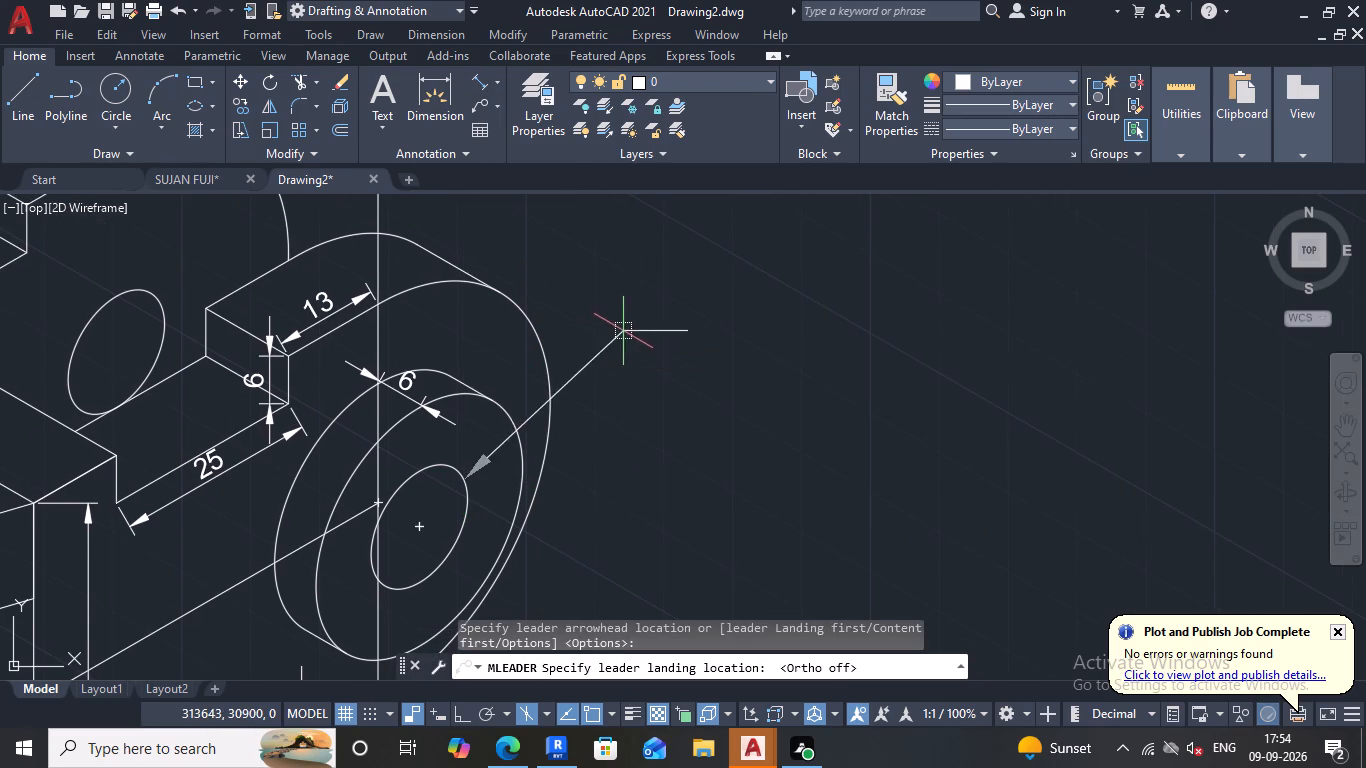
pyautogui.click(602, 305)
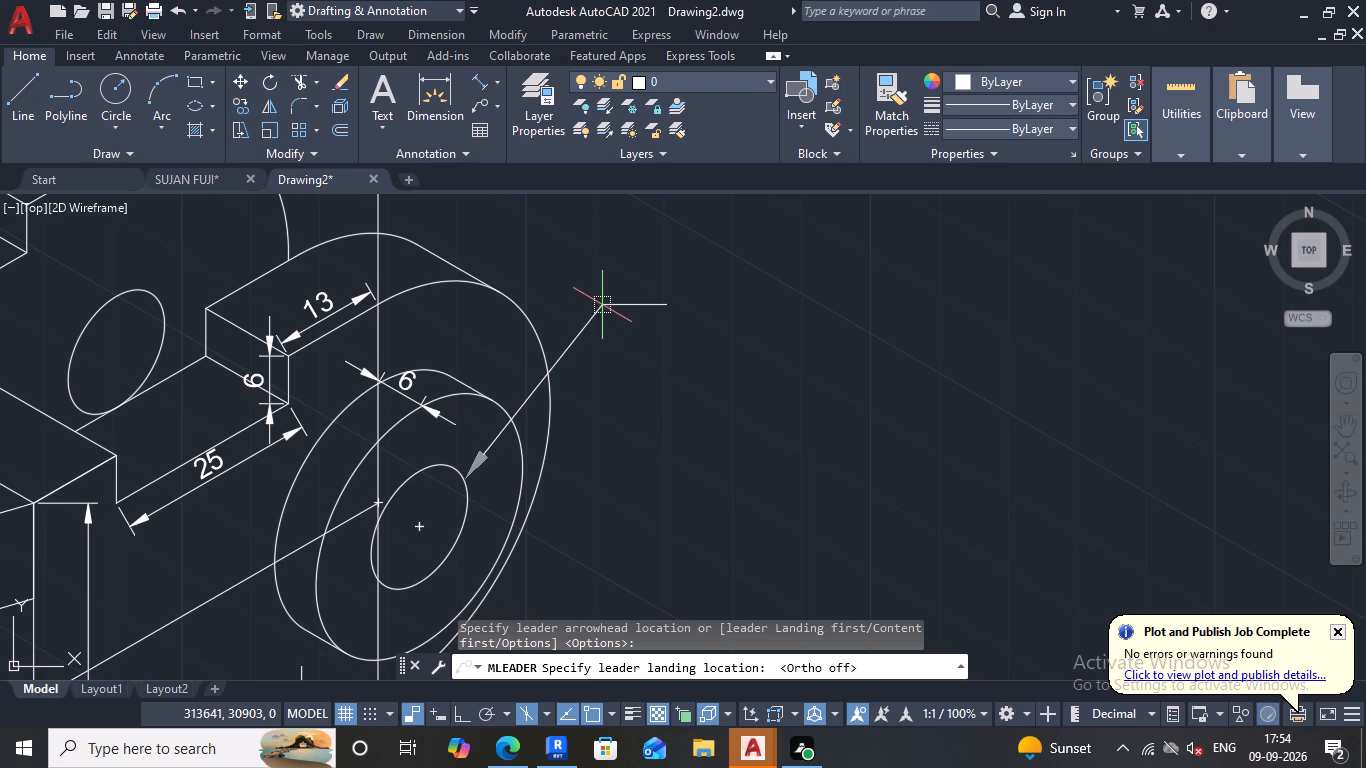
pyautogui.press('1')
pyautogui.press('4')
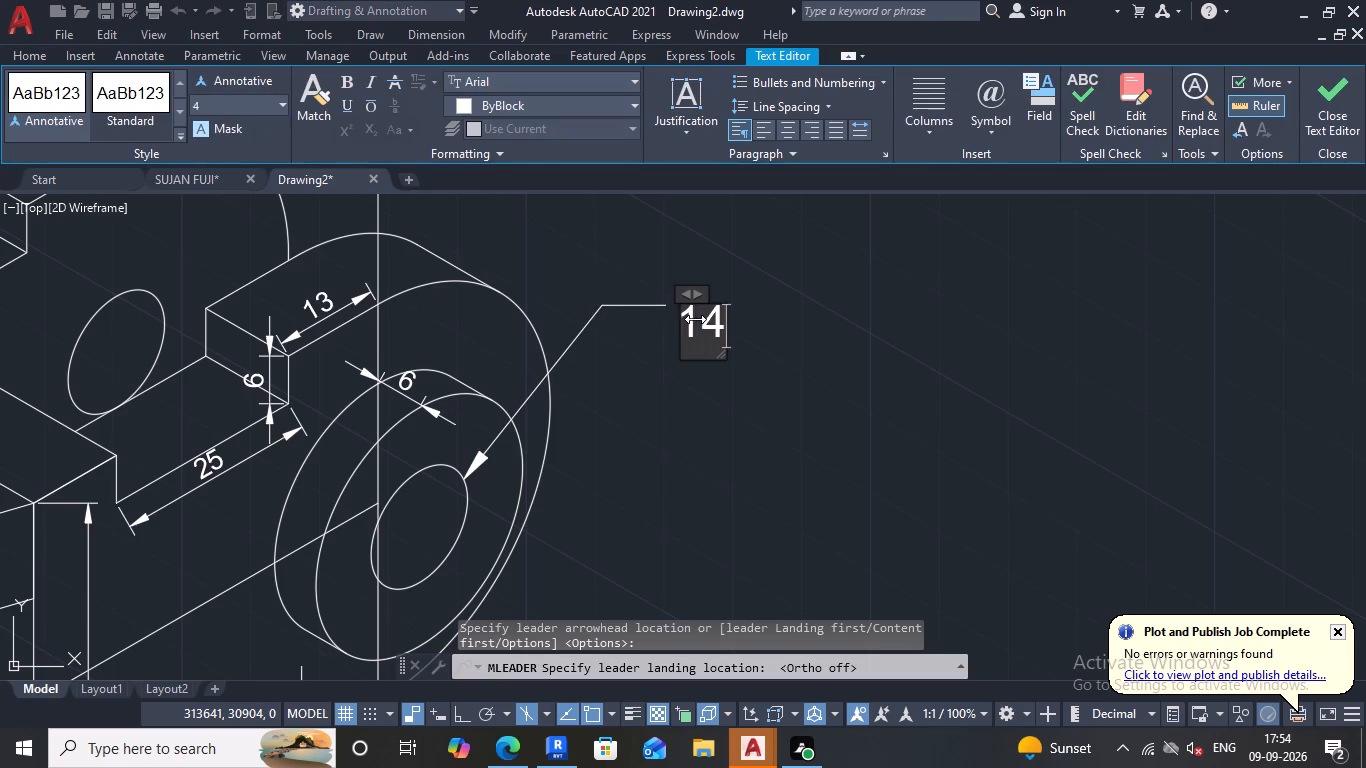
pyautogui.click(987, 130)
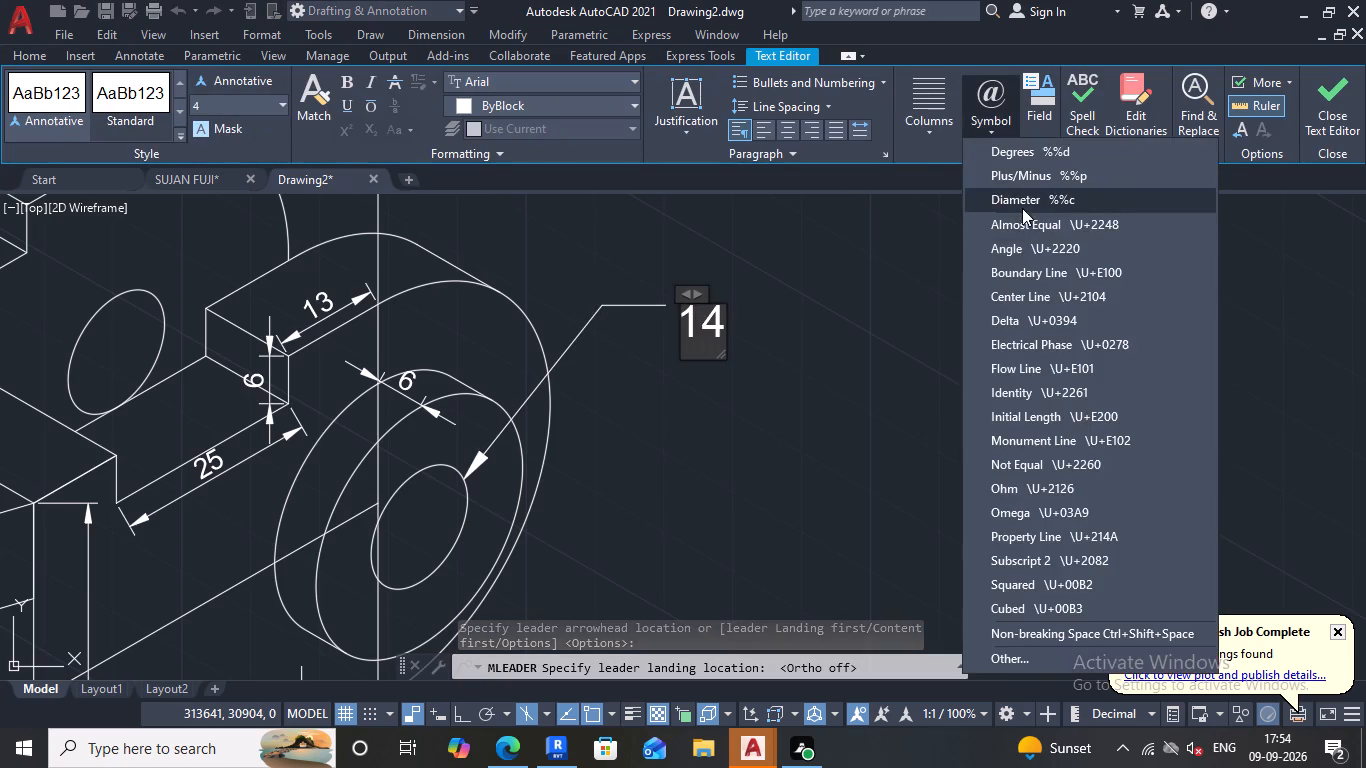
pyautogui.click(1021, 204)
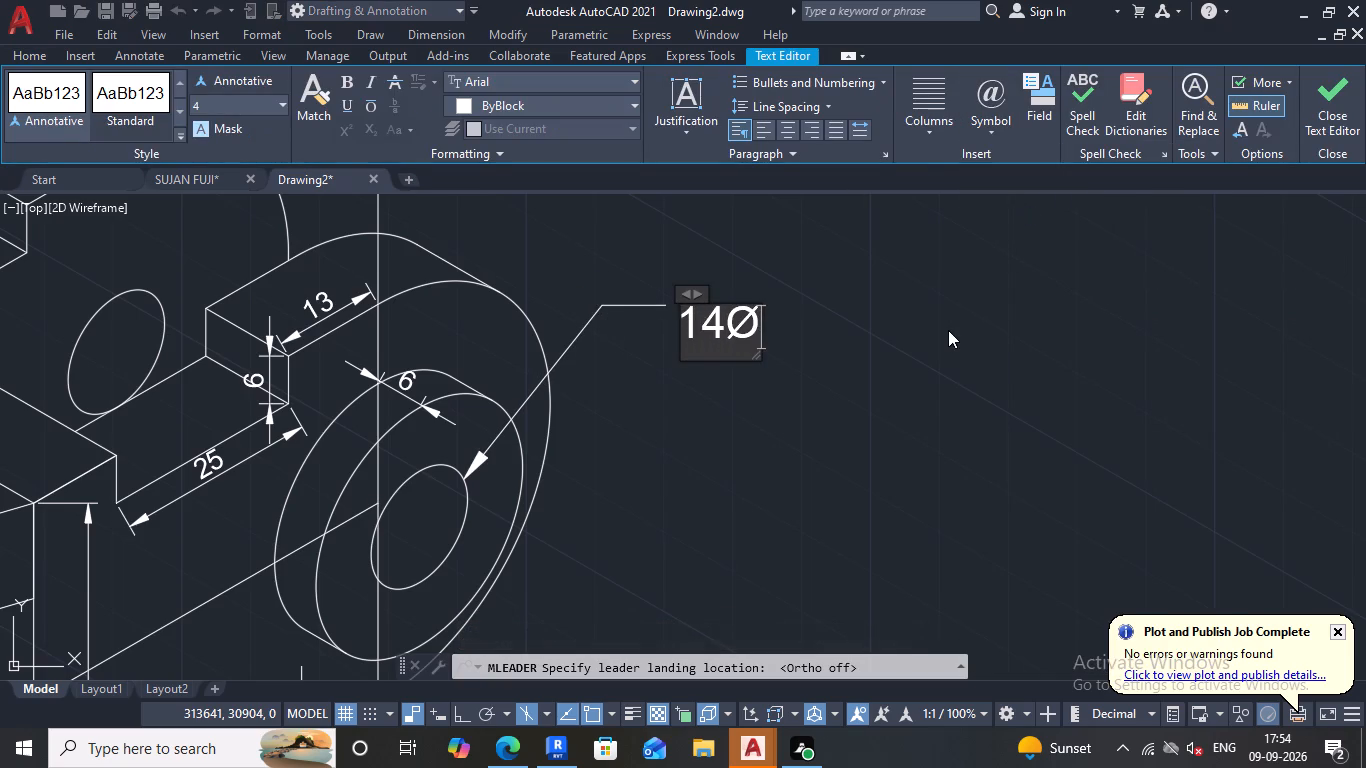
pyautogui.click(948, 330)
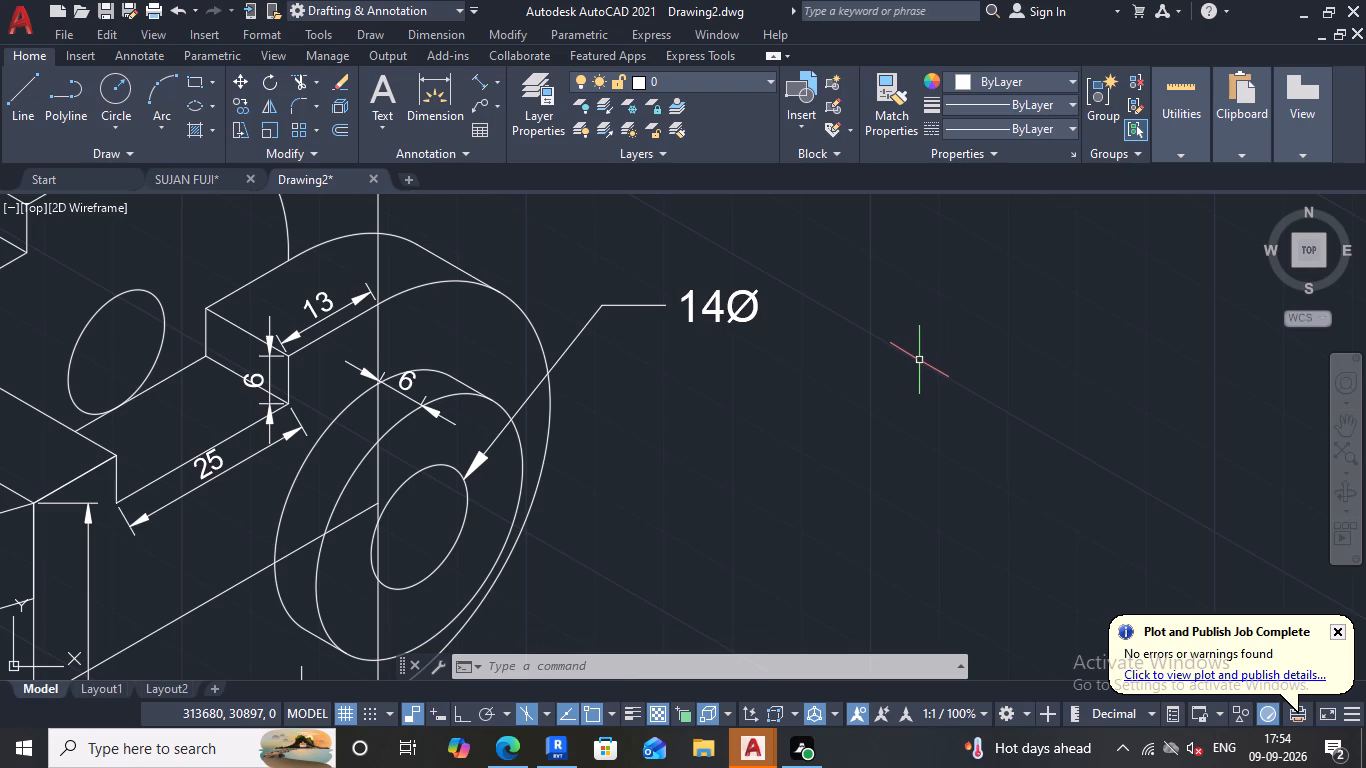
# Add a multileader labelled 30Ø to the boss's front outer circle, landing just above the 14Ø label.
pyautogui.scroll(-2, 920, 361)
pyautogui.scroll(2, 791, 350)
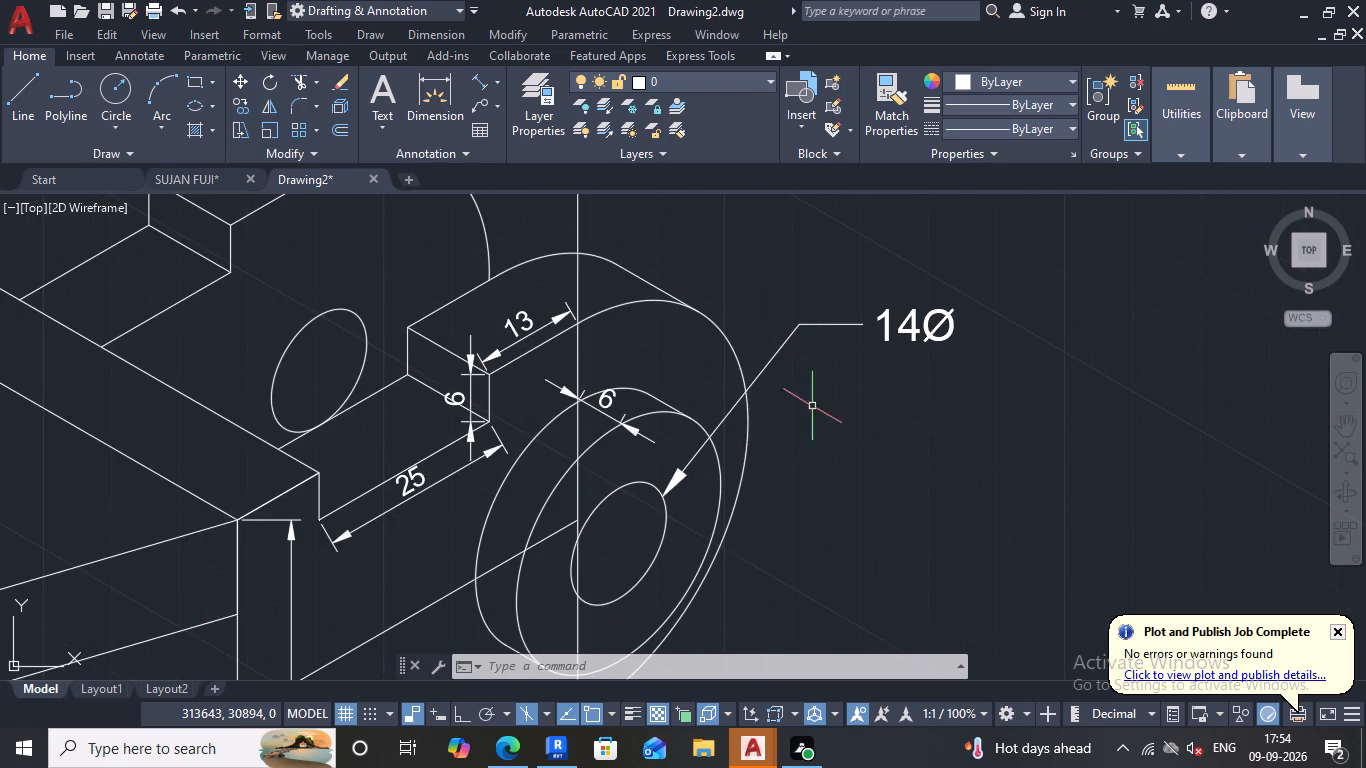
pyautogui.click(474, 107)
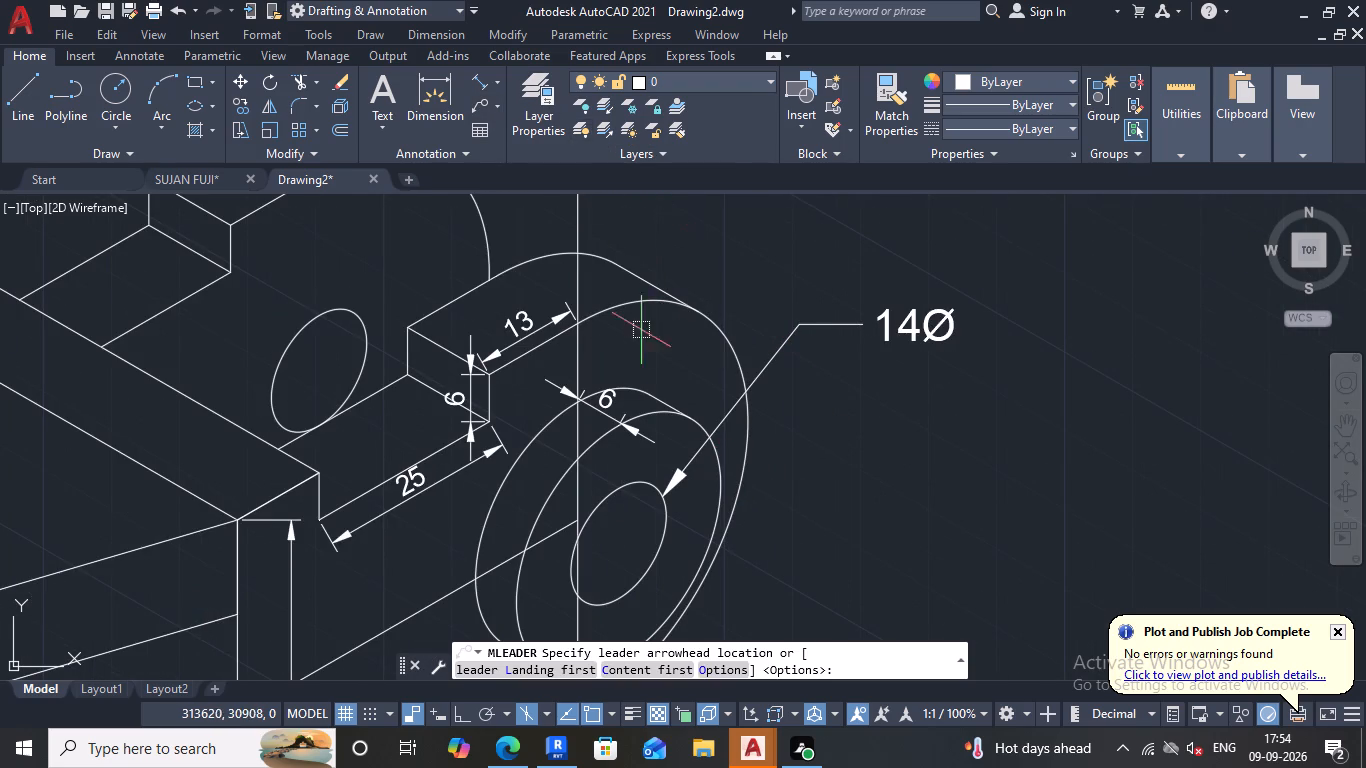
pyautogui.click(700, 427)
pyautogui.click(788, 272)
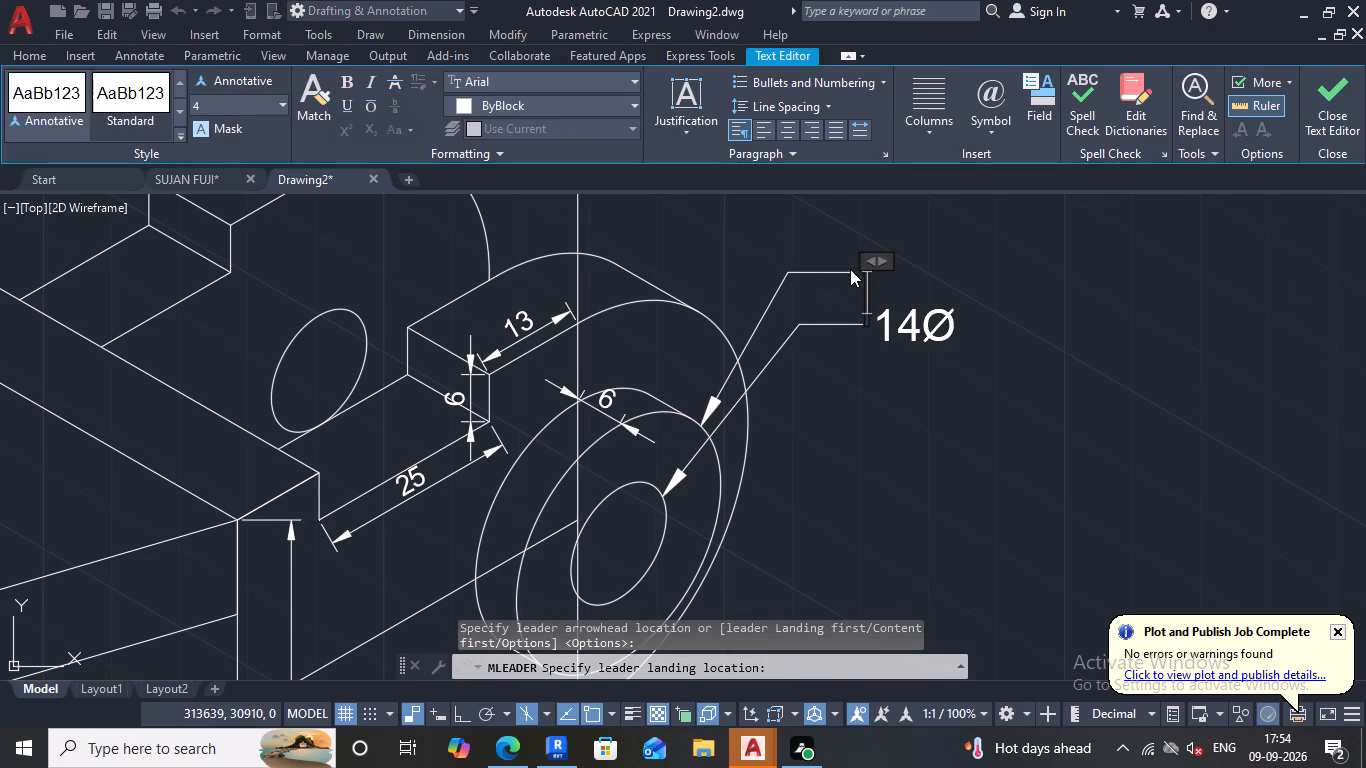
pyautogui.press('3')
pyautogui.press('0')
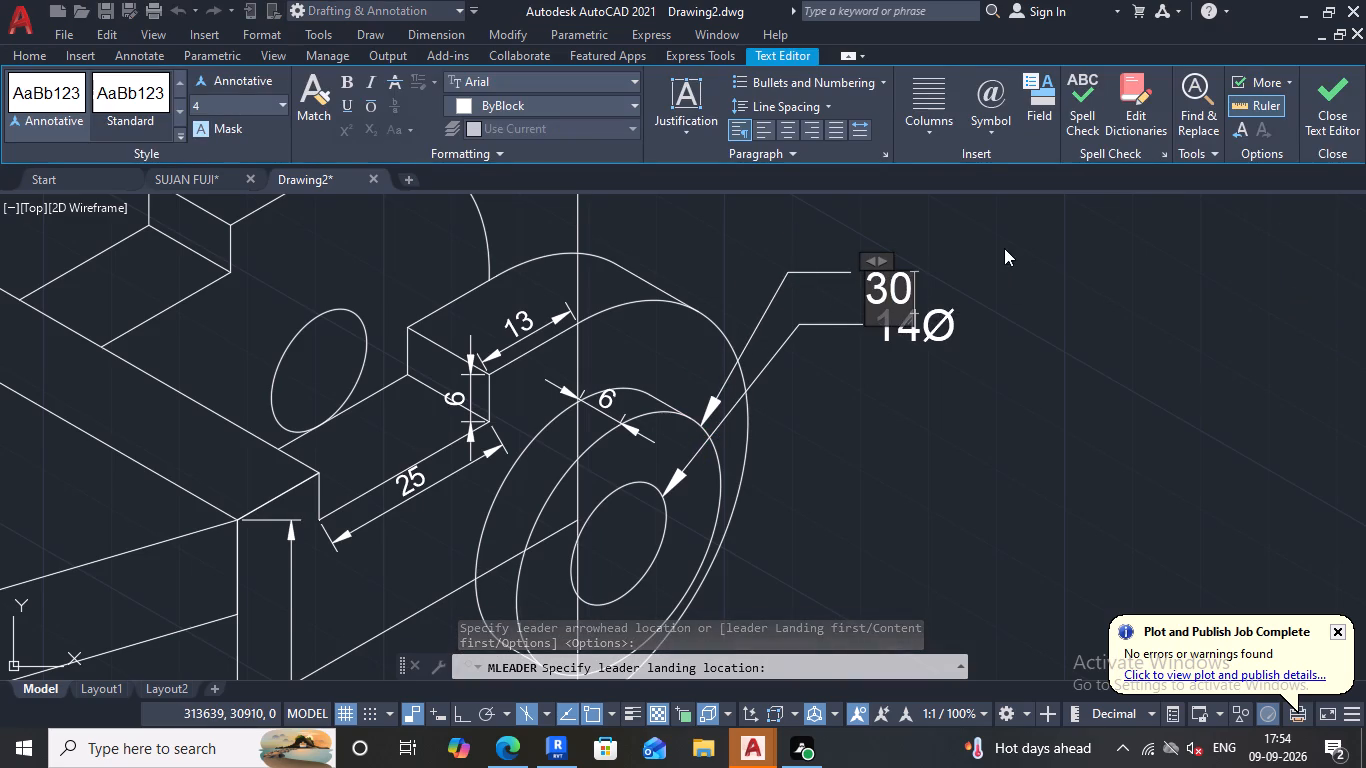
pyautogui.click(988, 130)
pyautogui.click(1051, 205)
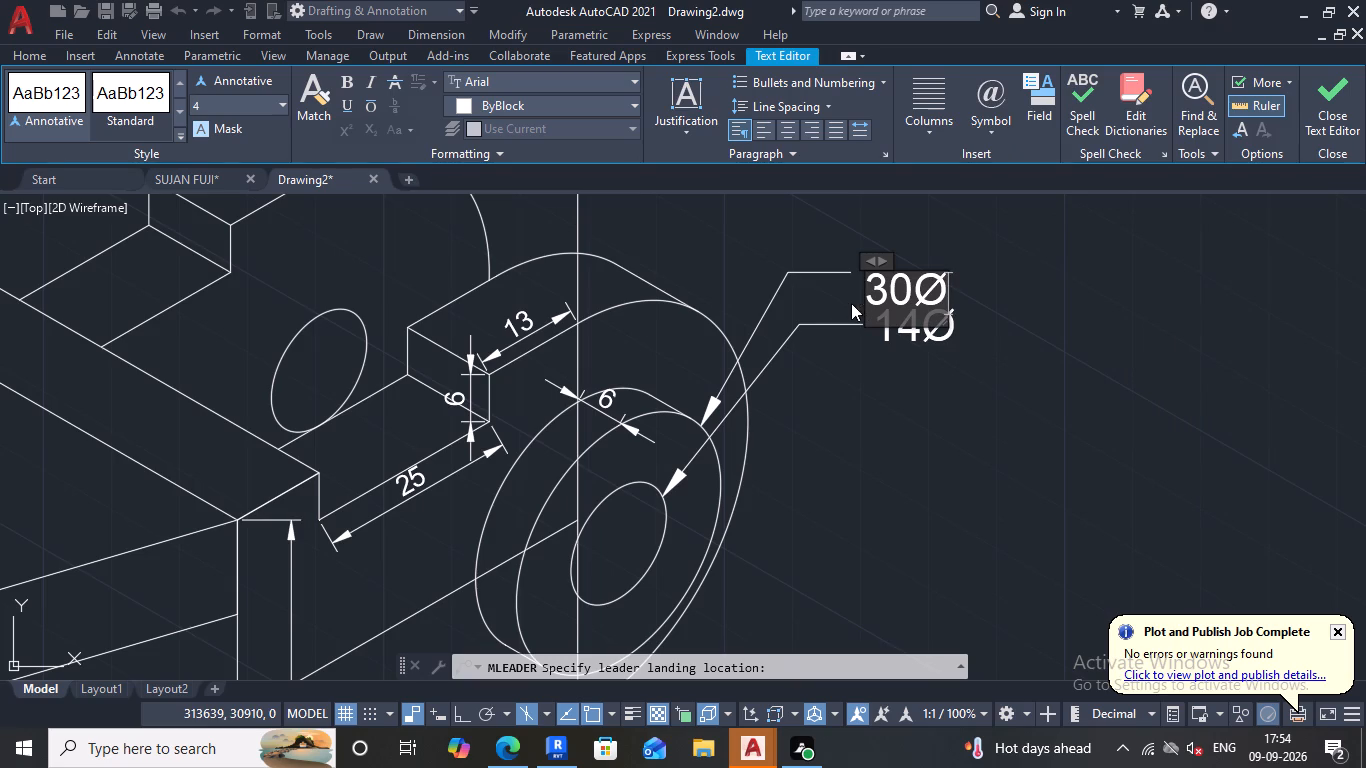
pyautogui.click(825, 278)
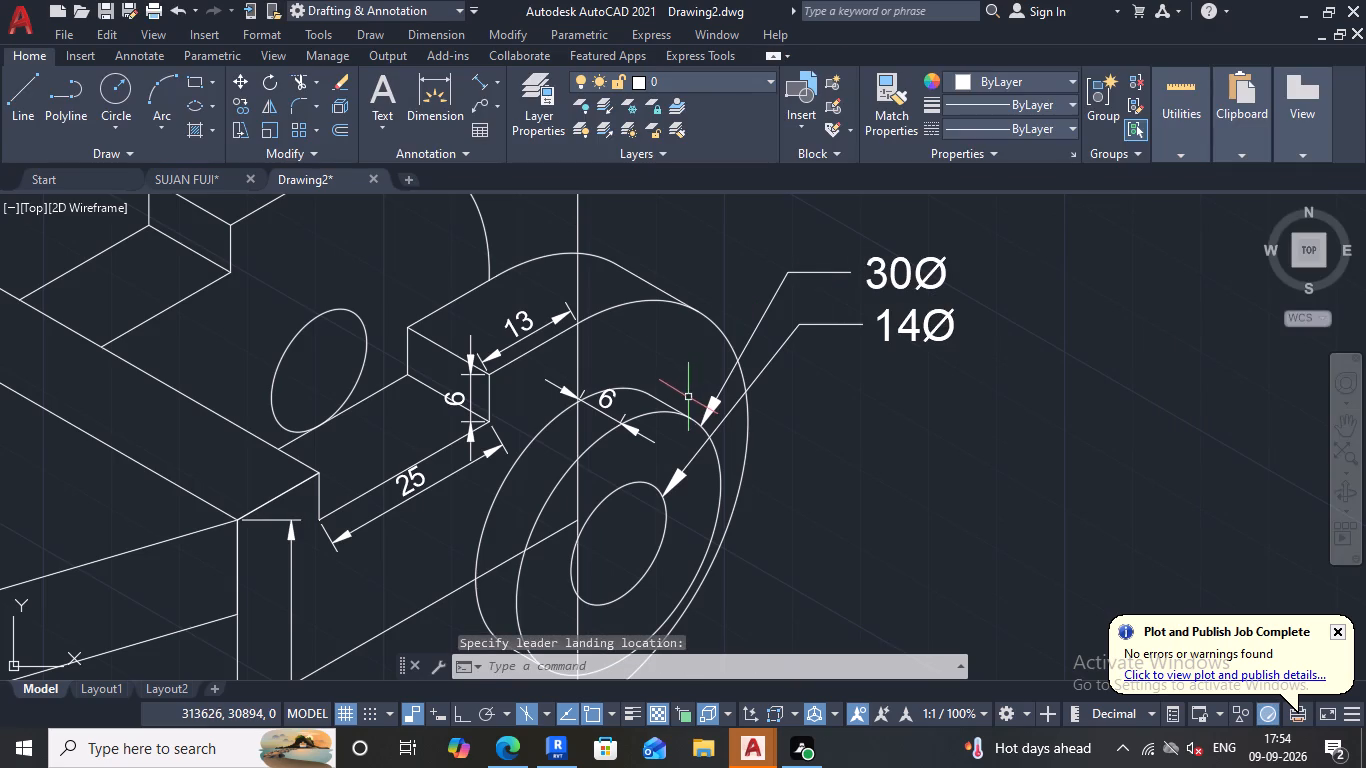
# Add a multileader labelled R25 to the body's rounded end arc, landing just above the 30Ø label.
pyautogui.press('space')
pyautogui.click(715, 328)
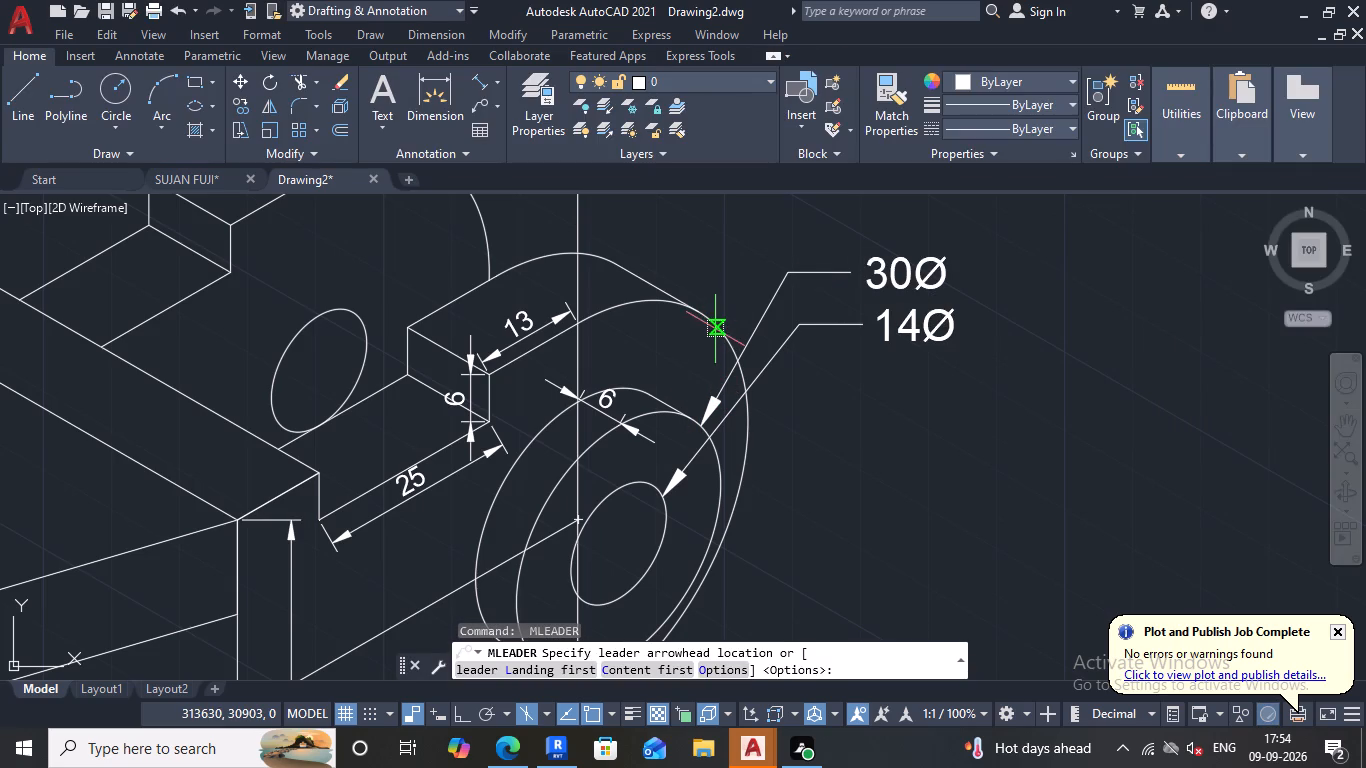
pyautogui.click(778, 226)
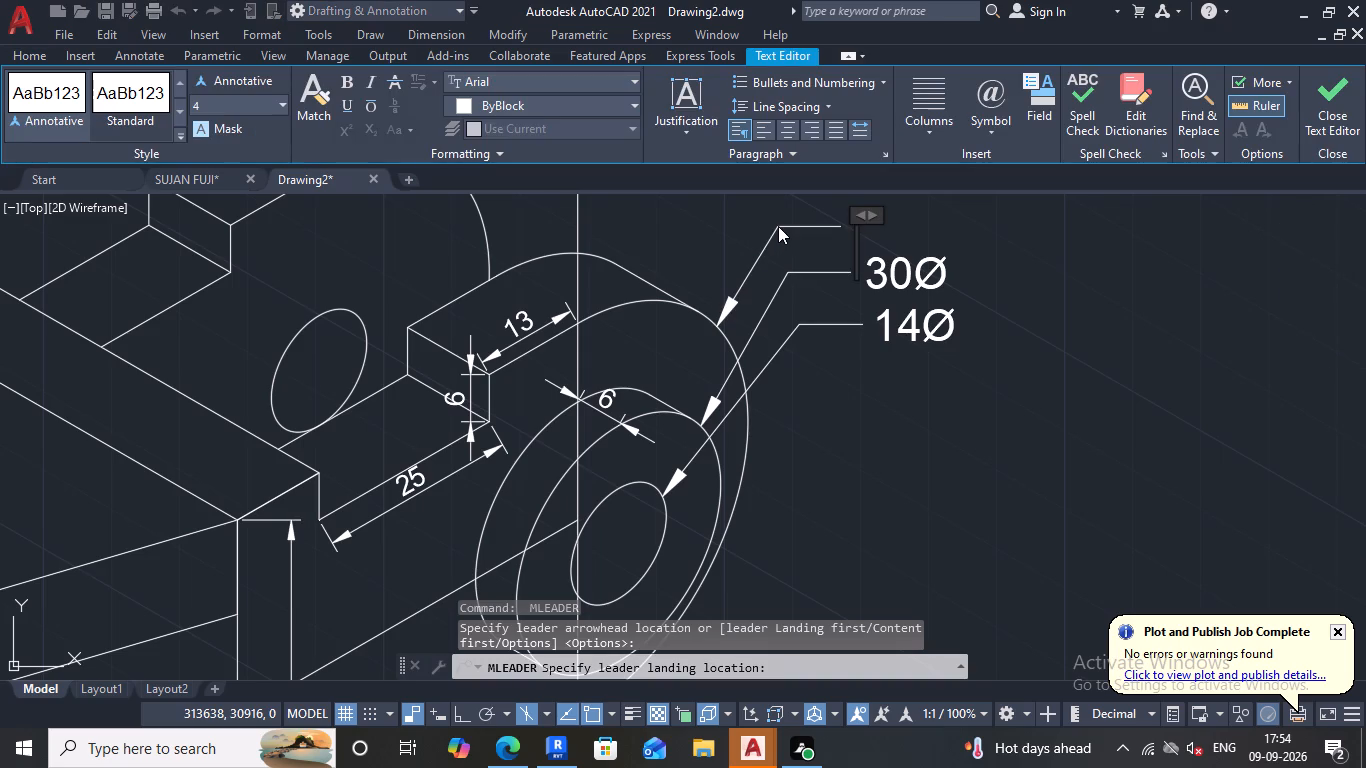
pyautogui.press('r')
pyautogui.press('BackSpace')
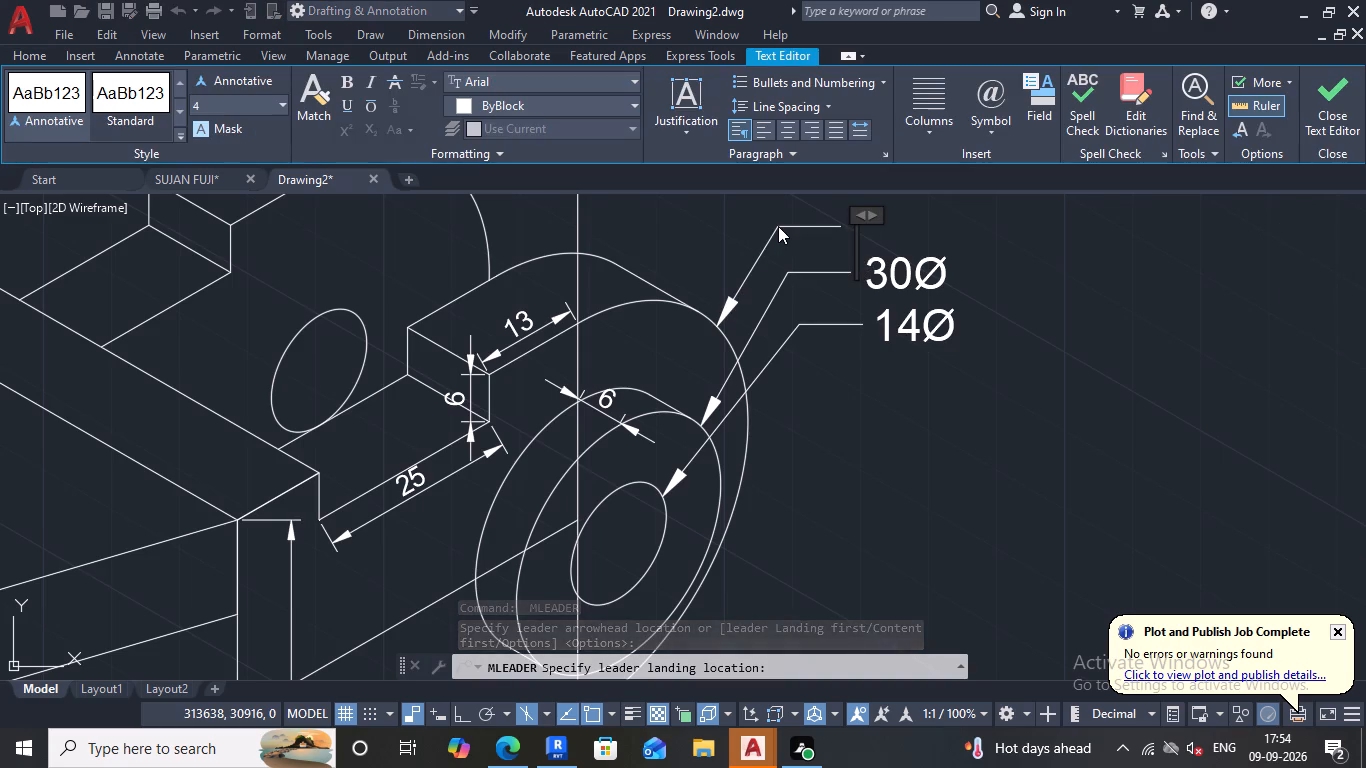
pyautogui.press('r')
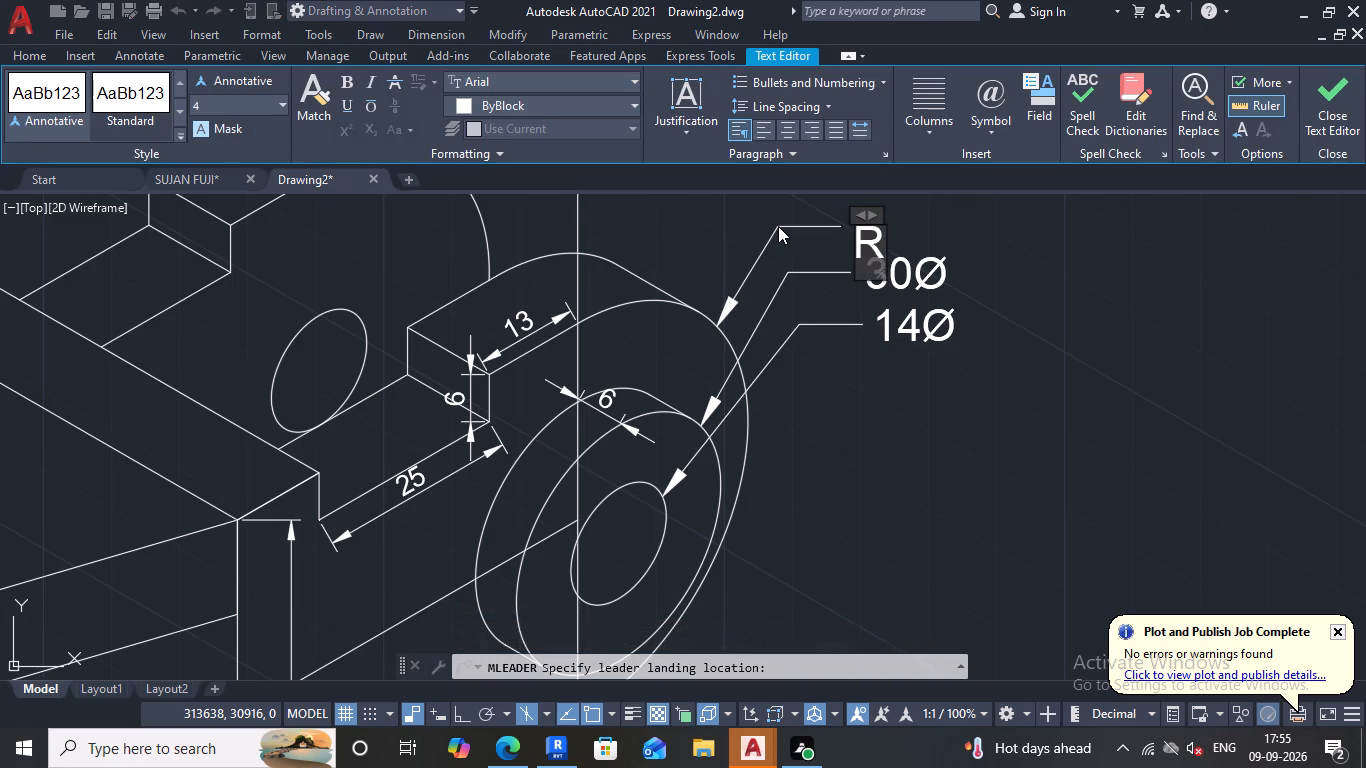
pyautogui.write('25')
pyautogui.click(778, 226)
# Draw a vertical line about 13 mm long downward from the centre of the boss hole, with Ortho on.
pyautogui.scroll(-2, 856, 251)
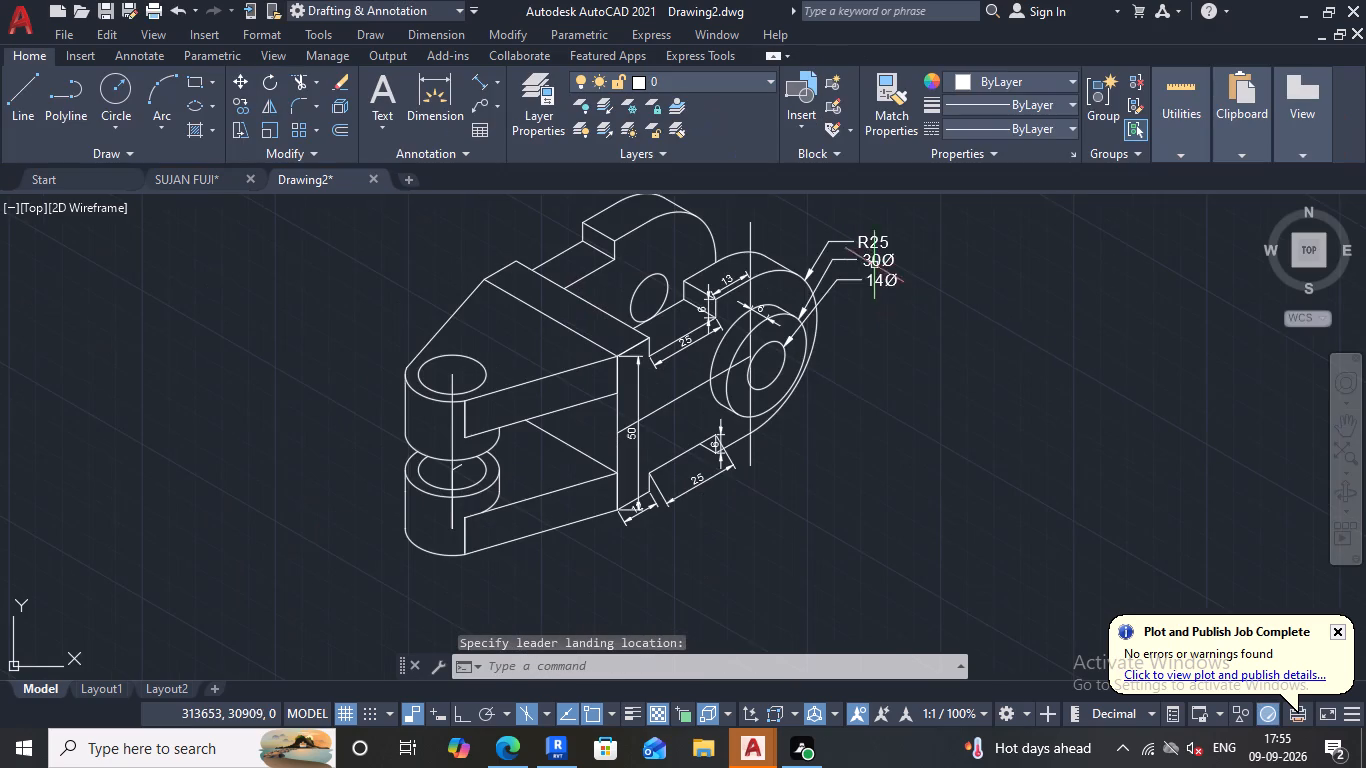
pyautogui.scroll(1, 760, 282)
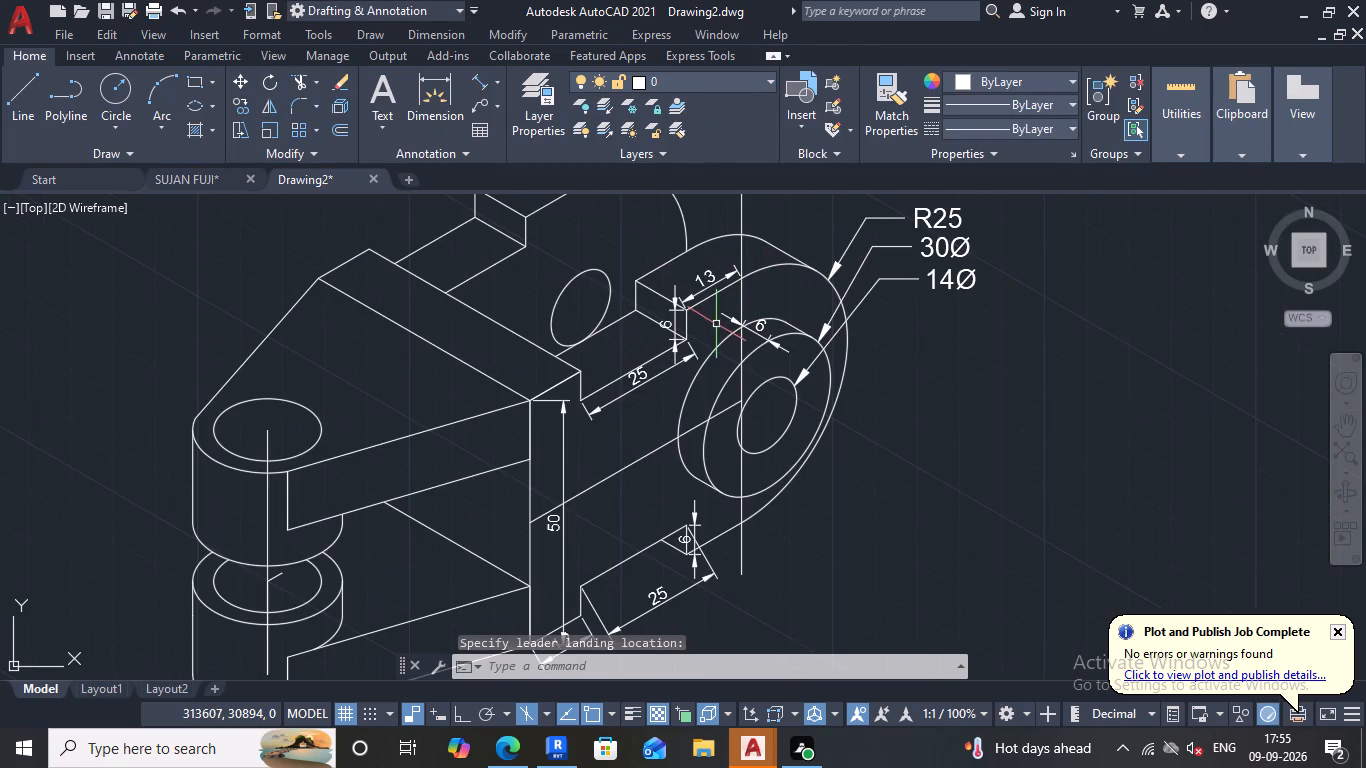
pyautogui.scroll(1, 754, 407)
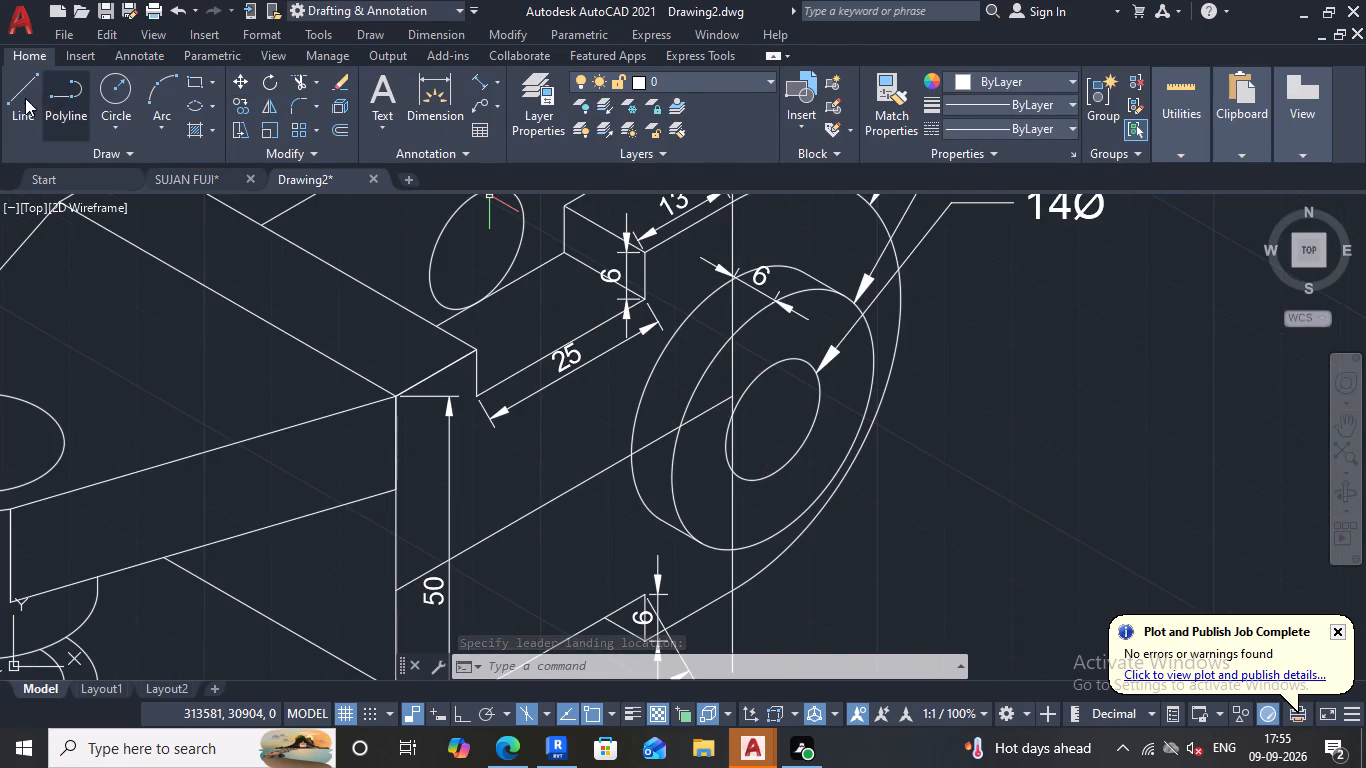
pyautogui.click(21, 91)
pyautogui.click(779, 422)
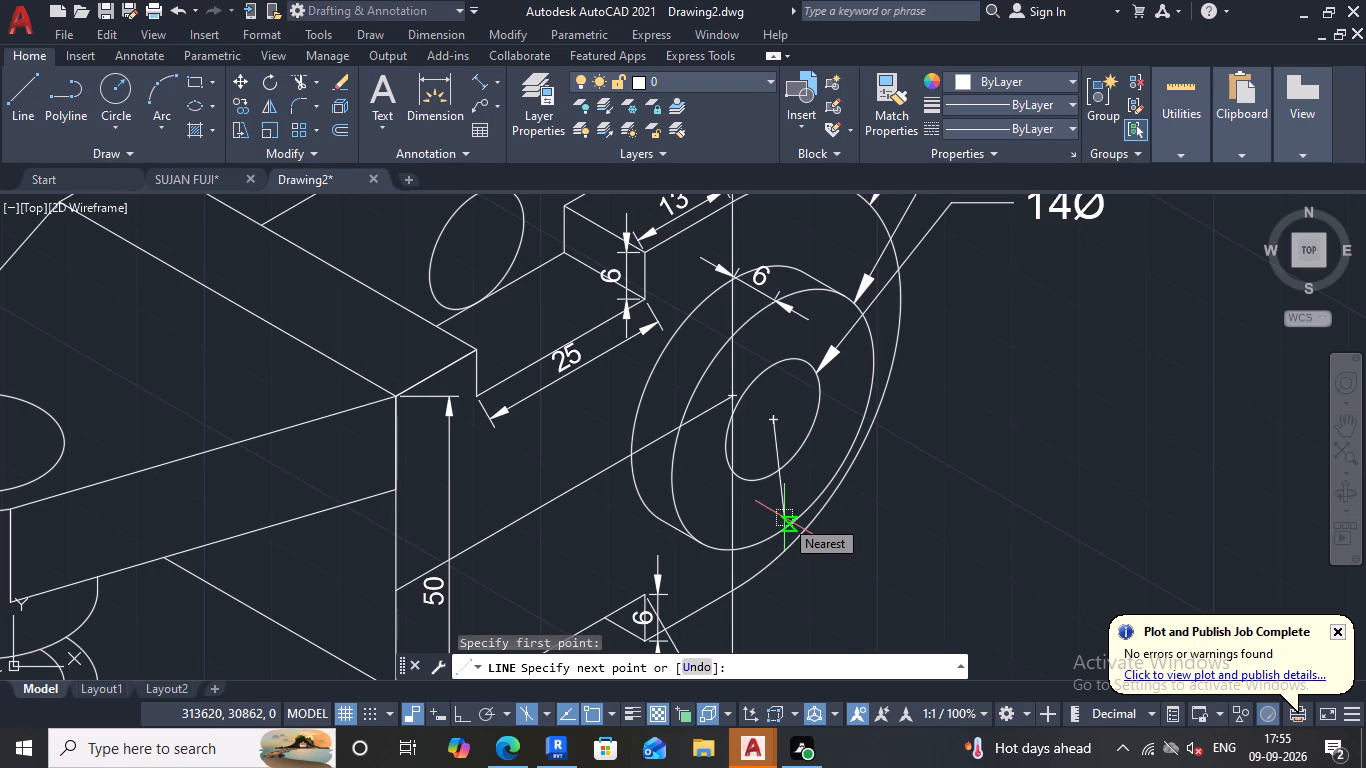
pyautogui.press('F8')
pyautogui.scroll(3, 780, 525)
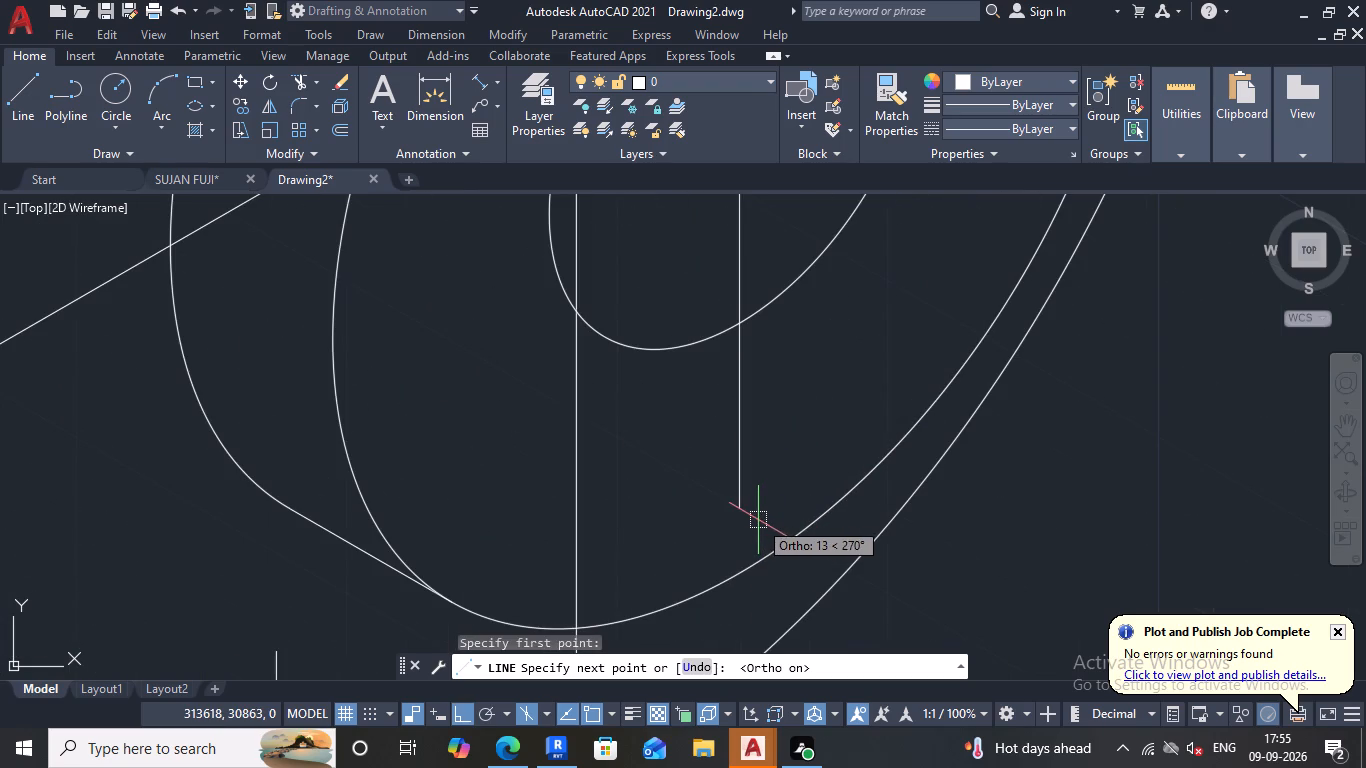
pyautogui.click(758, 520)
pyautogui.press('Escape')
pyautogui.scroll(-3, 799, 501)
pyautogui.scroll(2, 814, 387)
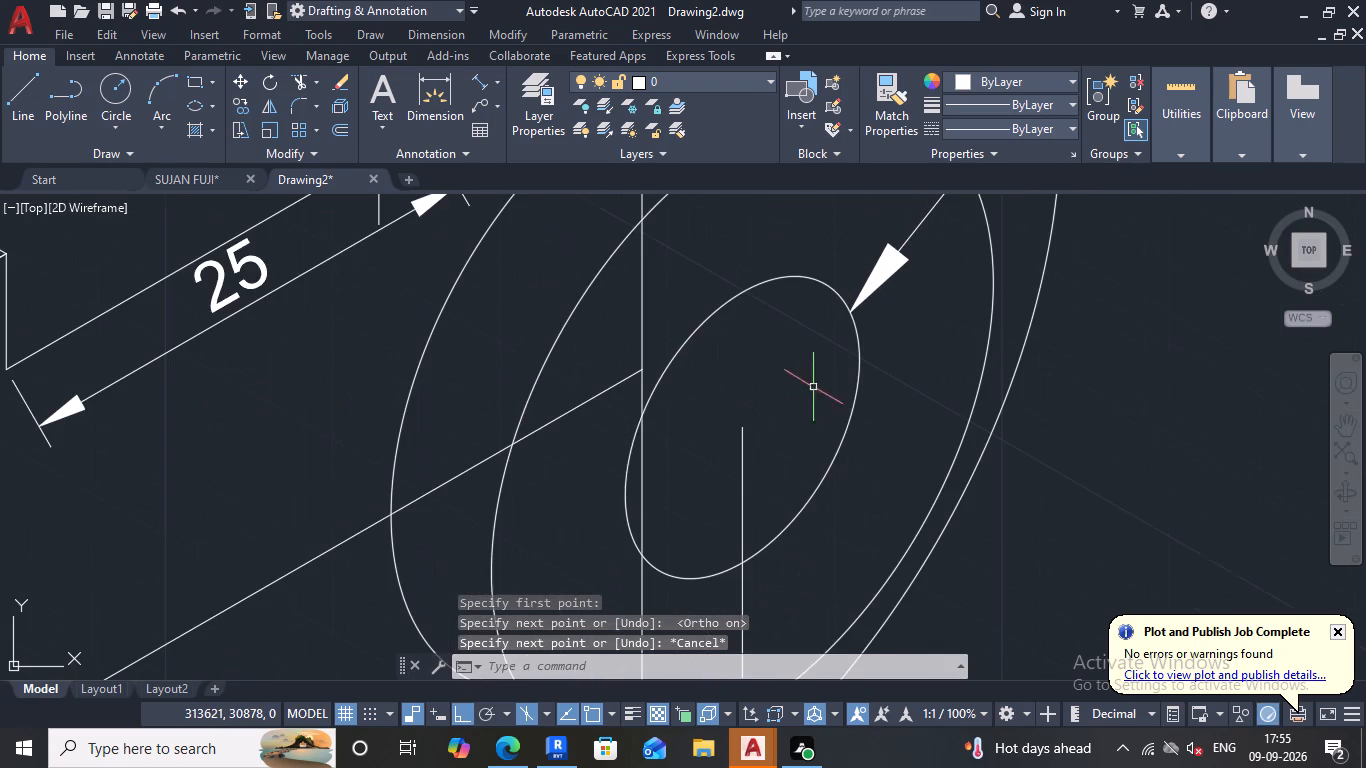
# Draw a vertical line upward from the centre of the boss hole, ending beyond the boss's front outer circle.
pyautogui.press('space')
pyautogui.click(744, 429)
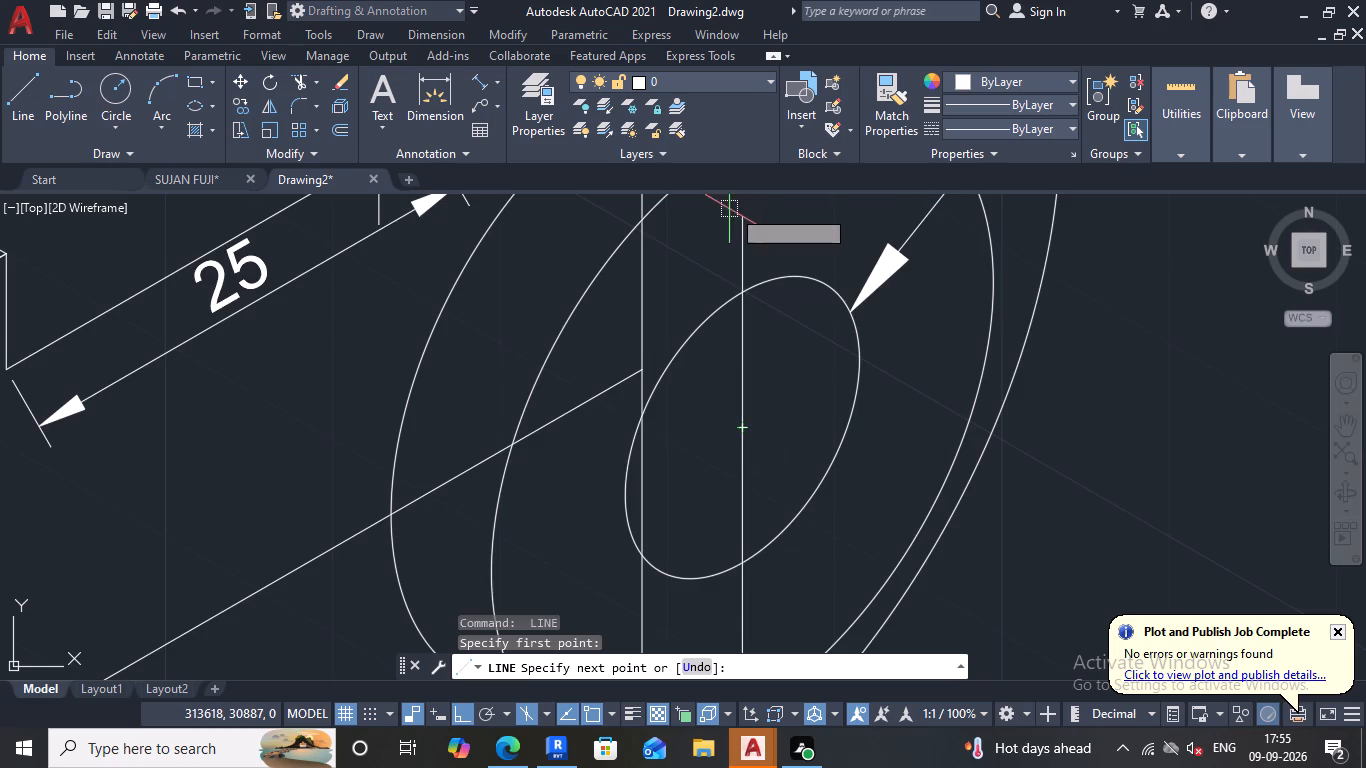
pyautogui.moveTo(724, 213); pyautogui.dragTo(735, 404, button='middle')
pyautogui.scroll(2, 736, 311)
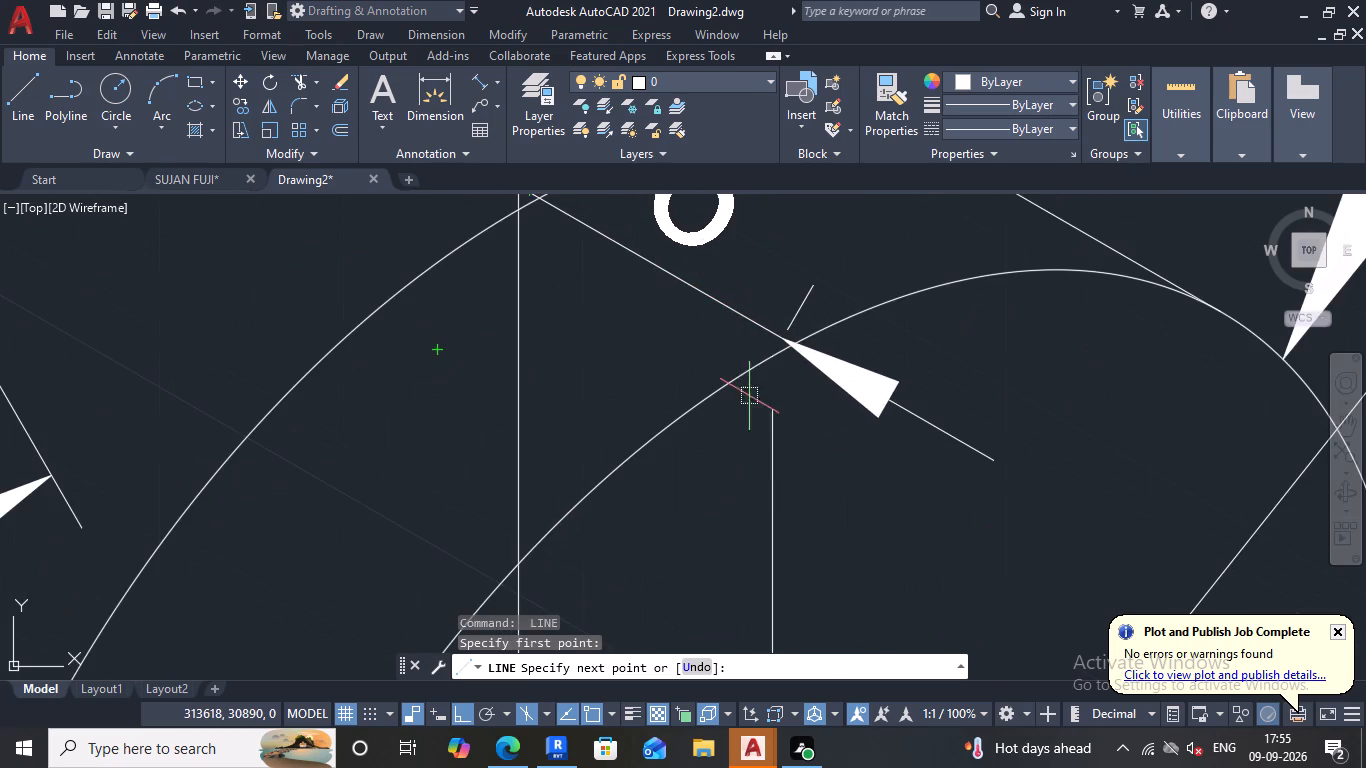
pyautogui.click(786, 253)
pyautogui.press('Escape')
pyautogui.scroll(-4, 819, 244)
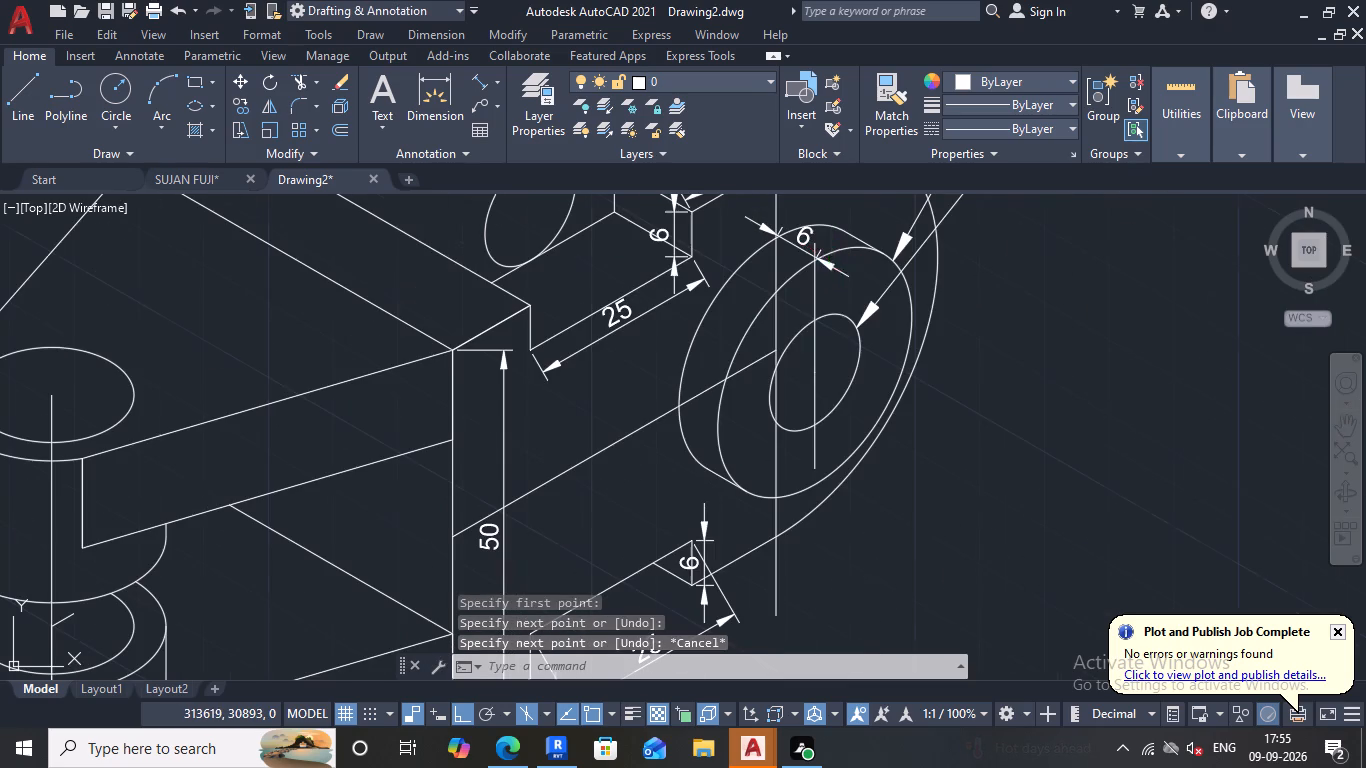
# Draw a line about 13 mm long at 30° from the boss hole's centre, using the top isoplane.
pyautogui.press('space')
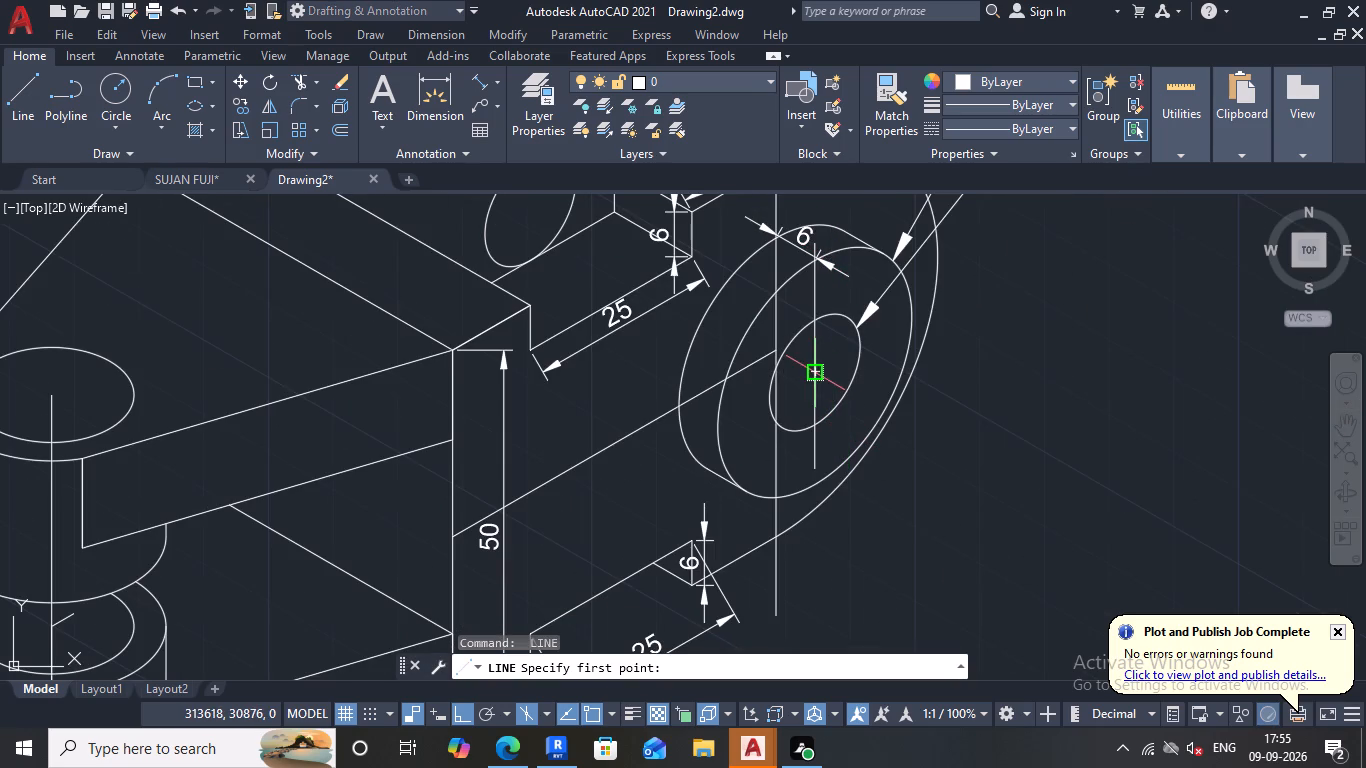
pyautogui.click(816, 374)
pyautogui.click(814, 368)
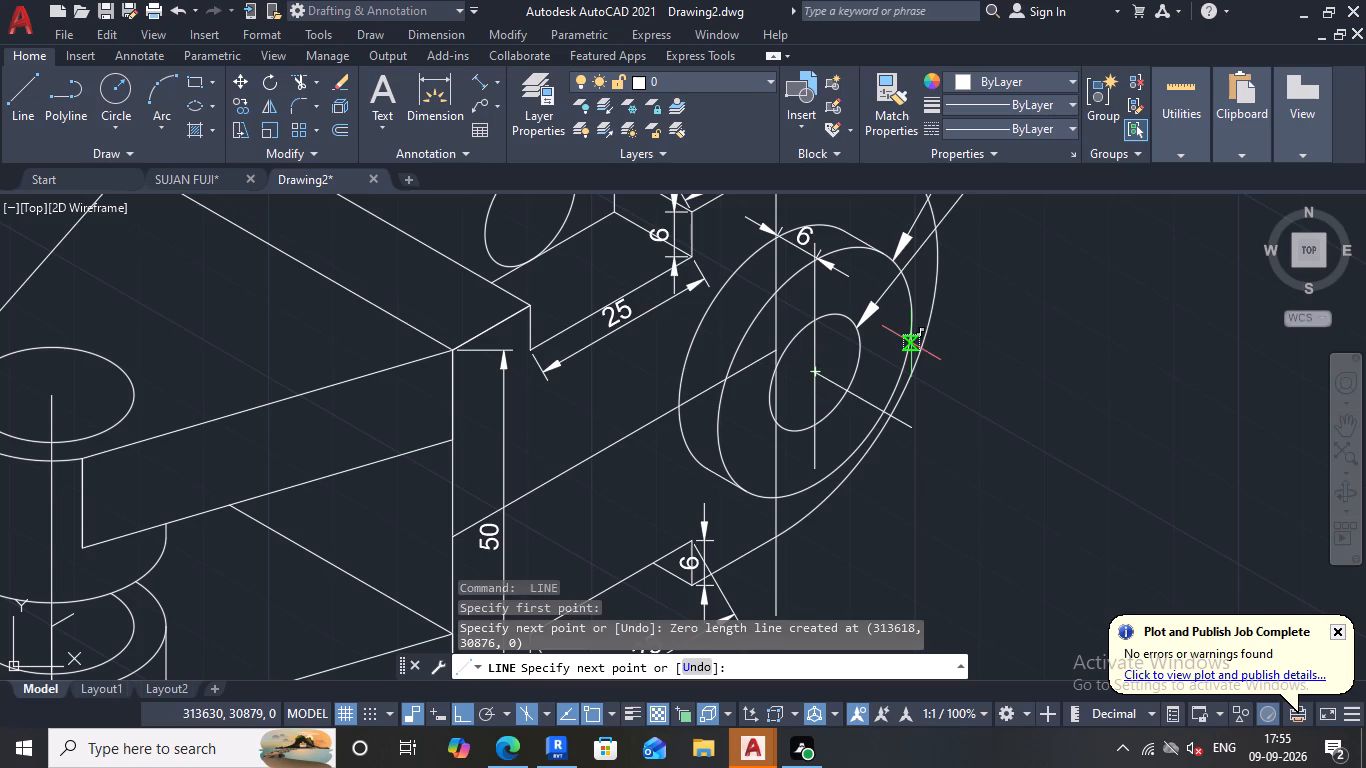
pyautogui.press('F5')
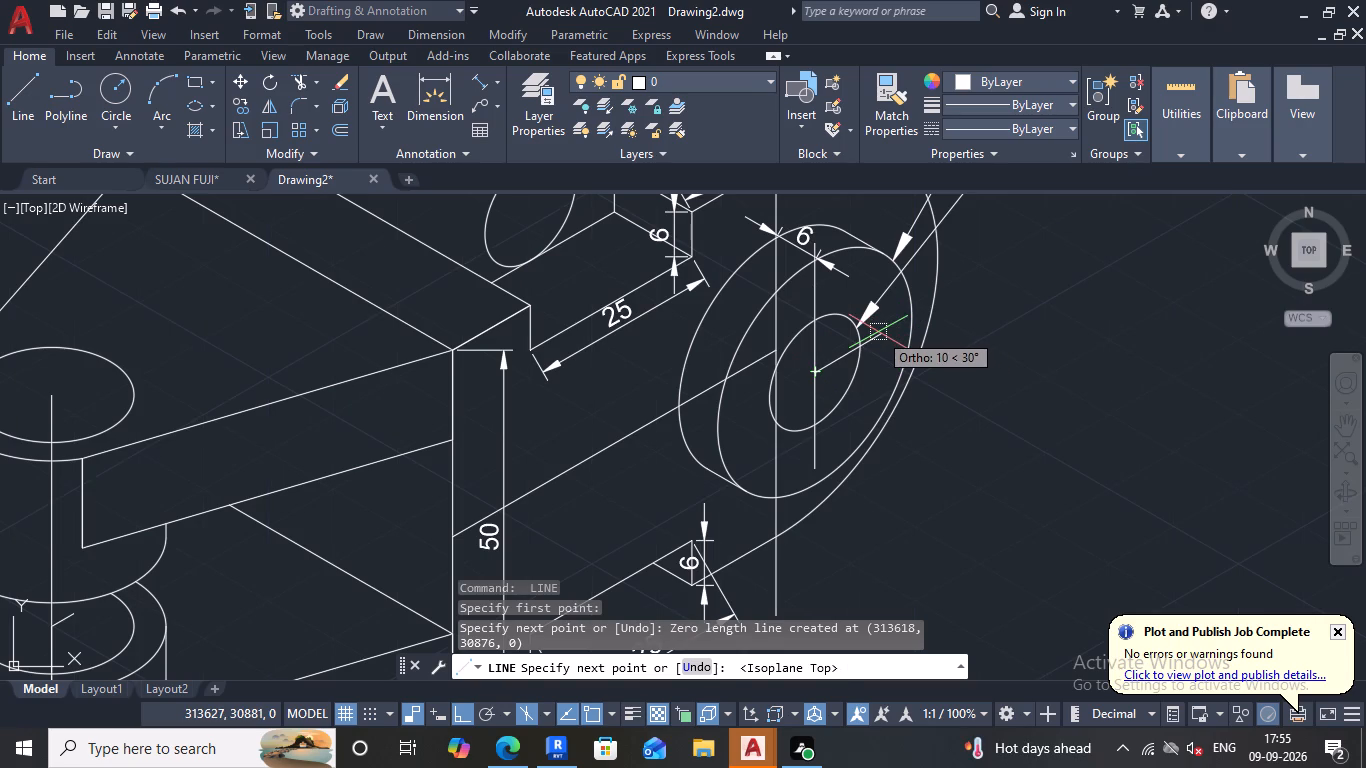
pyautogui.scroll(2, 878, 334)
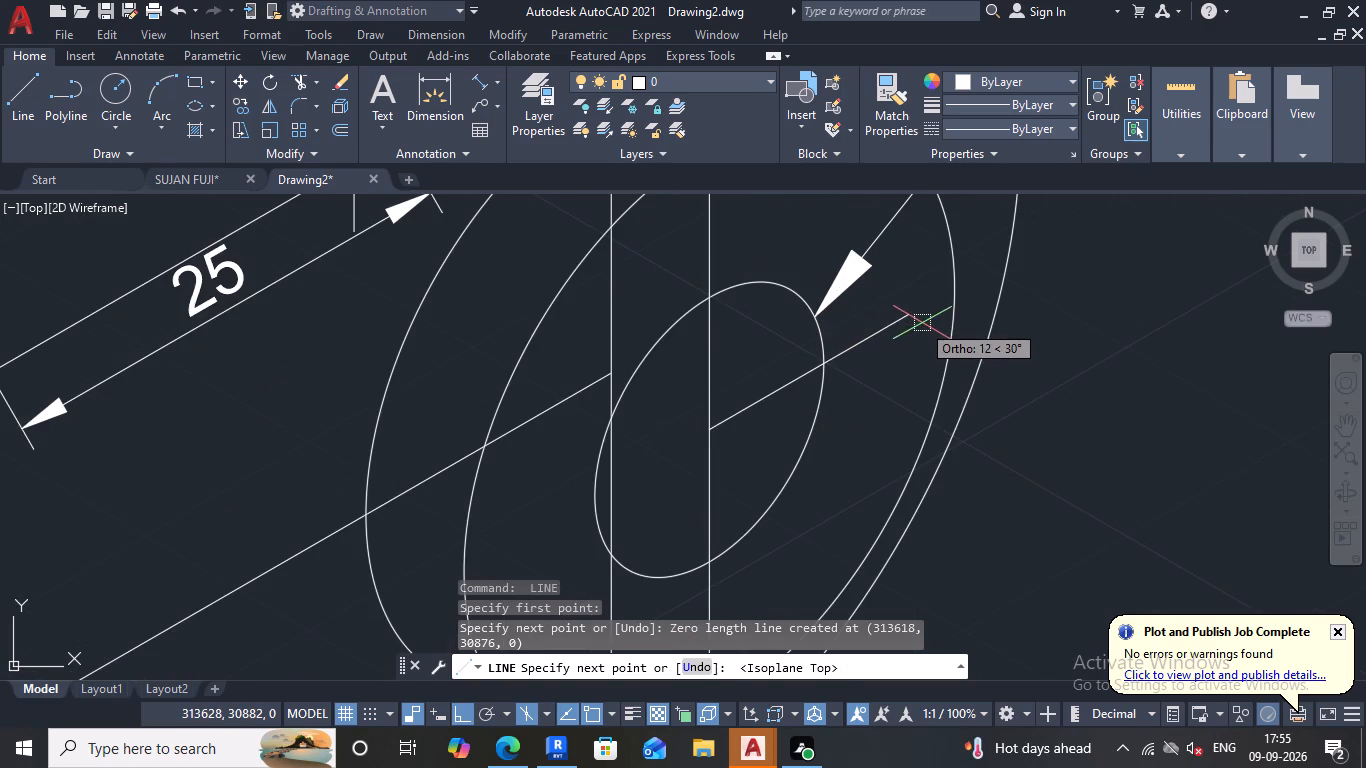
pyautogui.click(940, 305)
pyautogui.press('Escape')
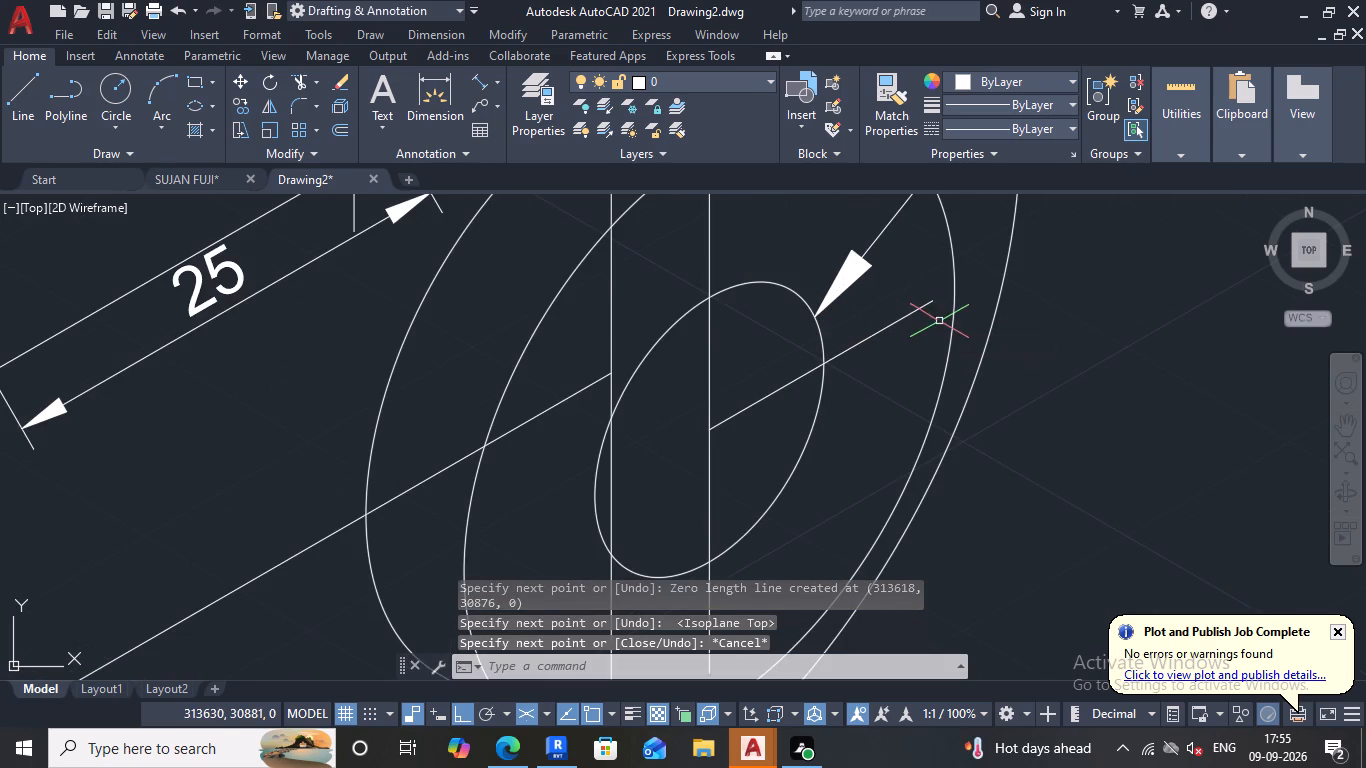
# Draw a line about 12 mm long at 210° from the boss hole's centre.
pyautogui.press('space')
pyautogui.scroll(-3, 791, 375)
pyautogui.scroll(2, 798, 385)
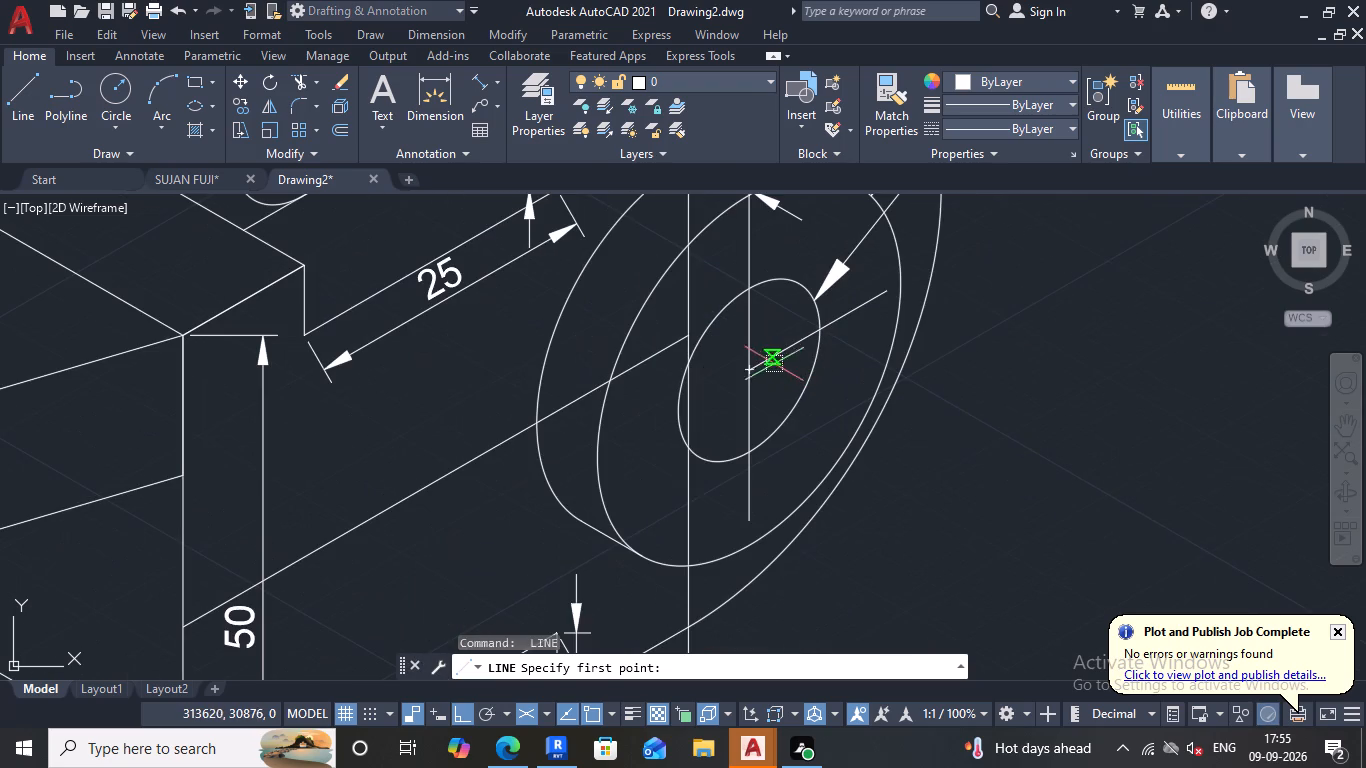
pyautogui.click(747, 378)
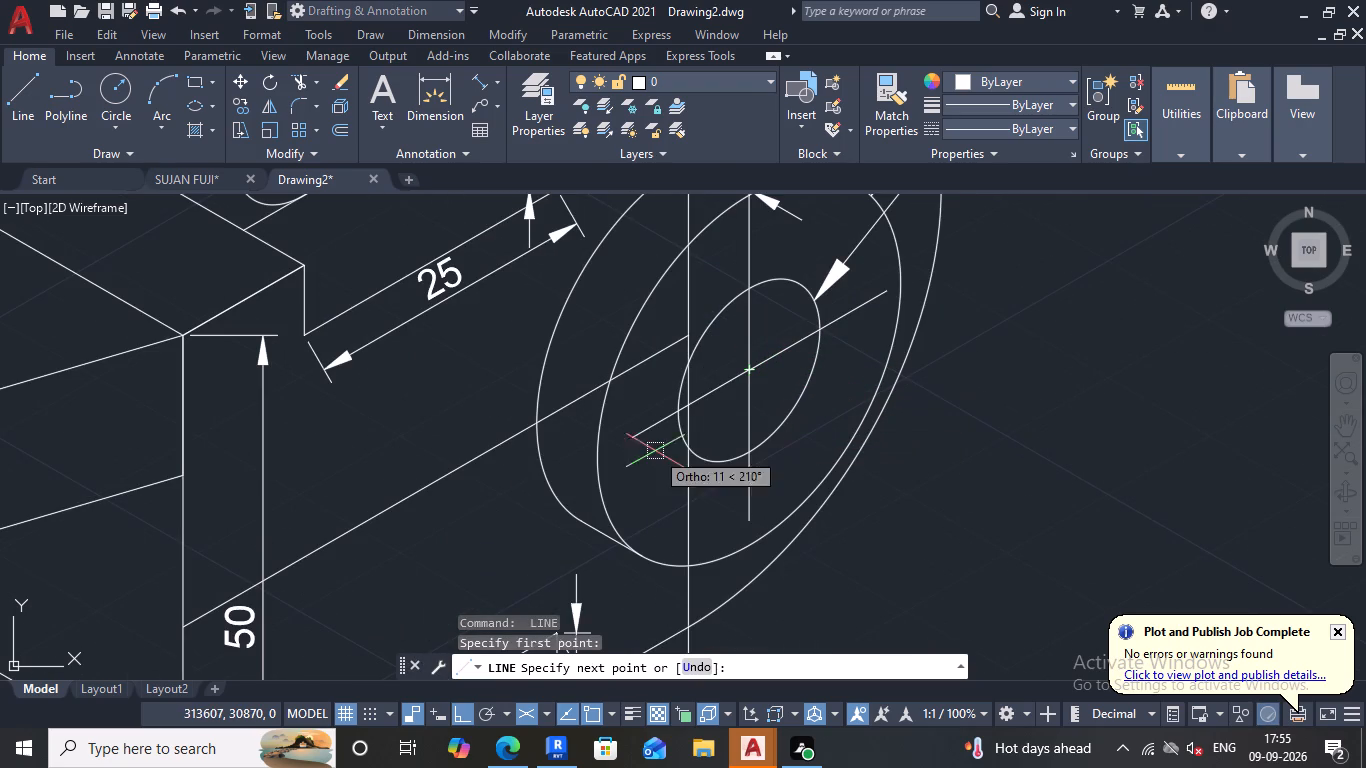
pyautogui.click(615, 443)
pyautogui.press('Escape')
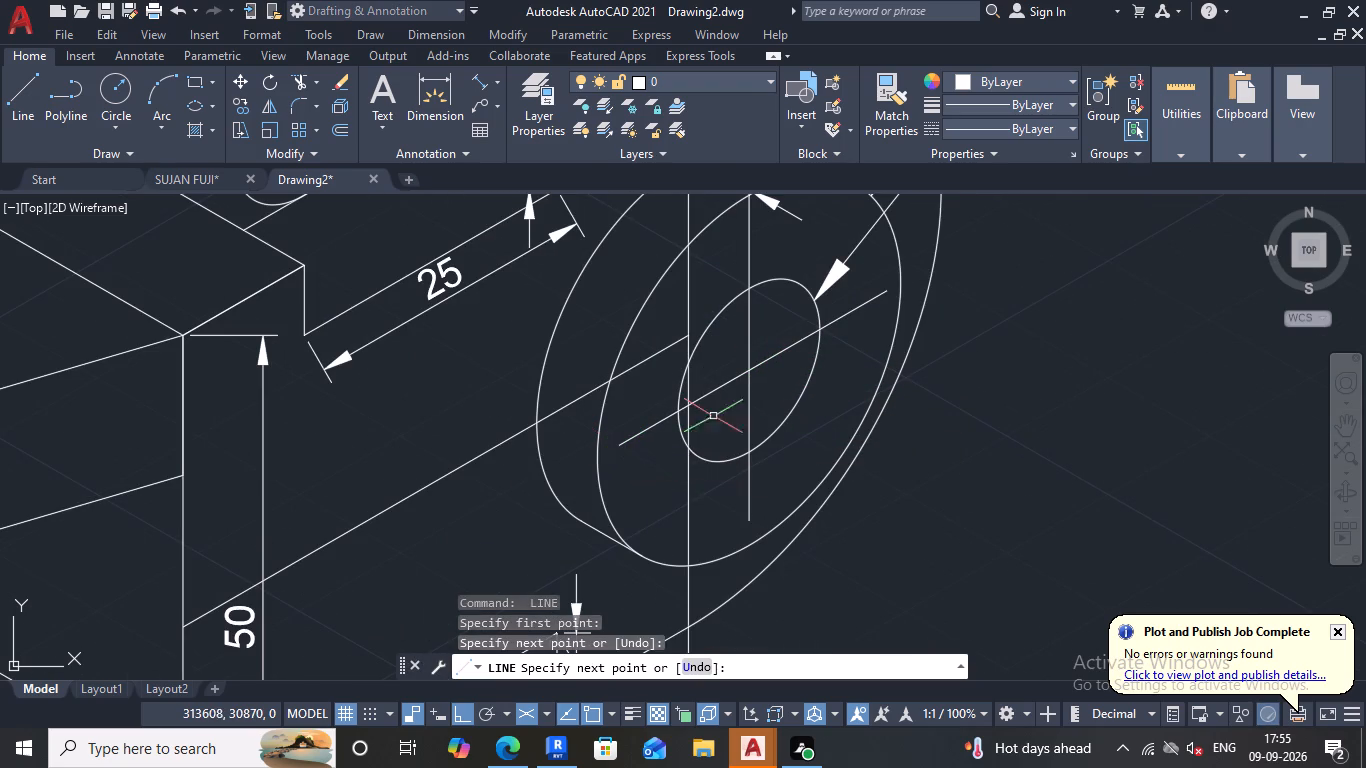
# Load the CENTER2 linetype from acadiso.lin into the drawing.
pyautogui.click(1069, 130)
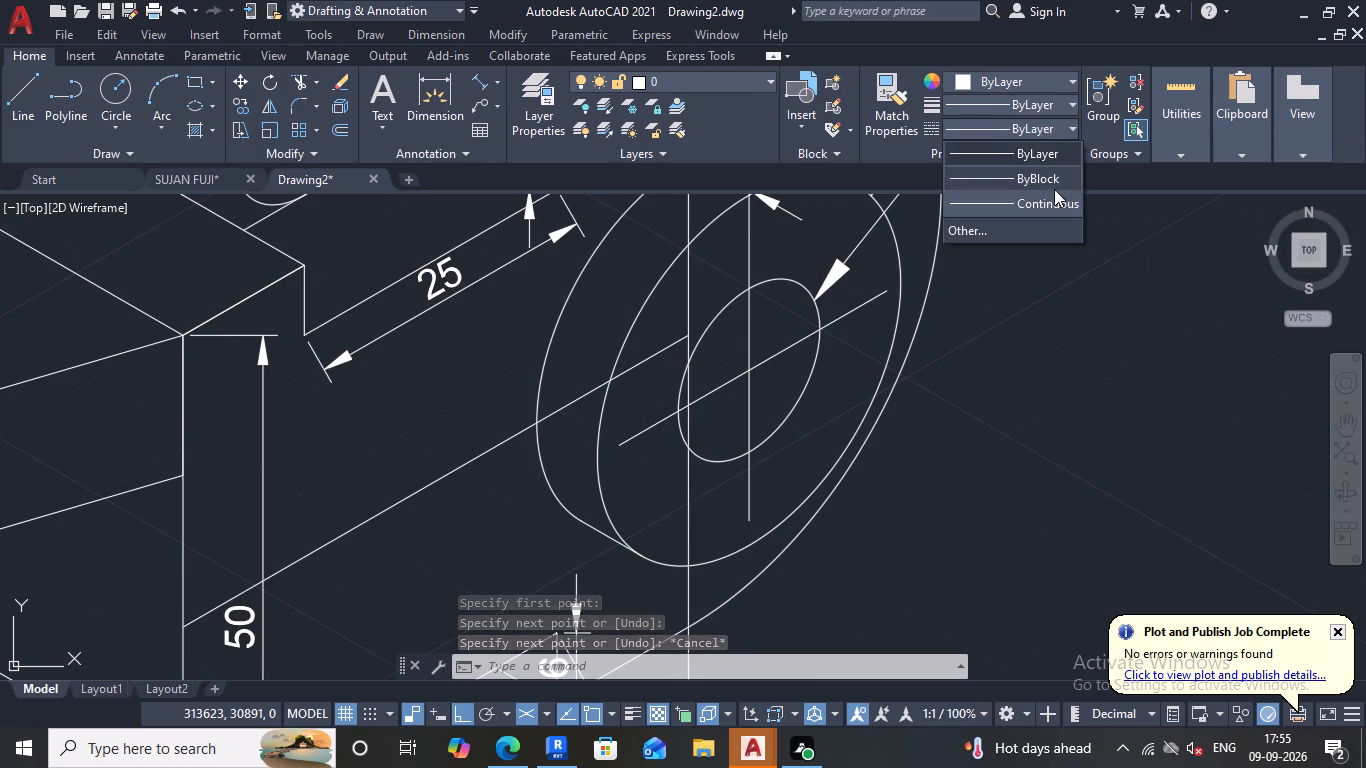
pyautogui.click(1021, 228)
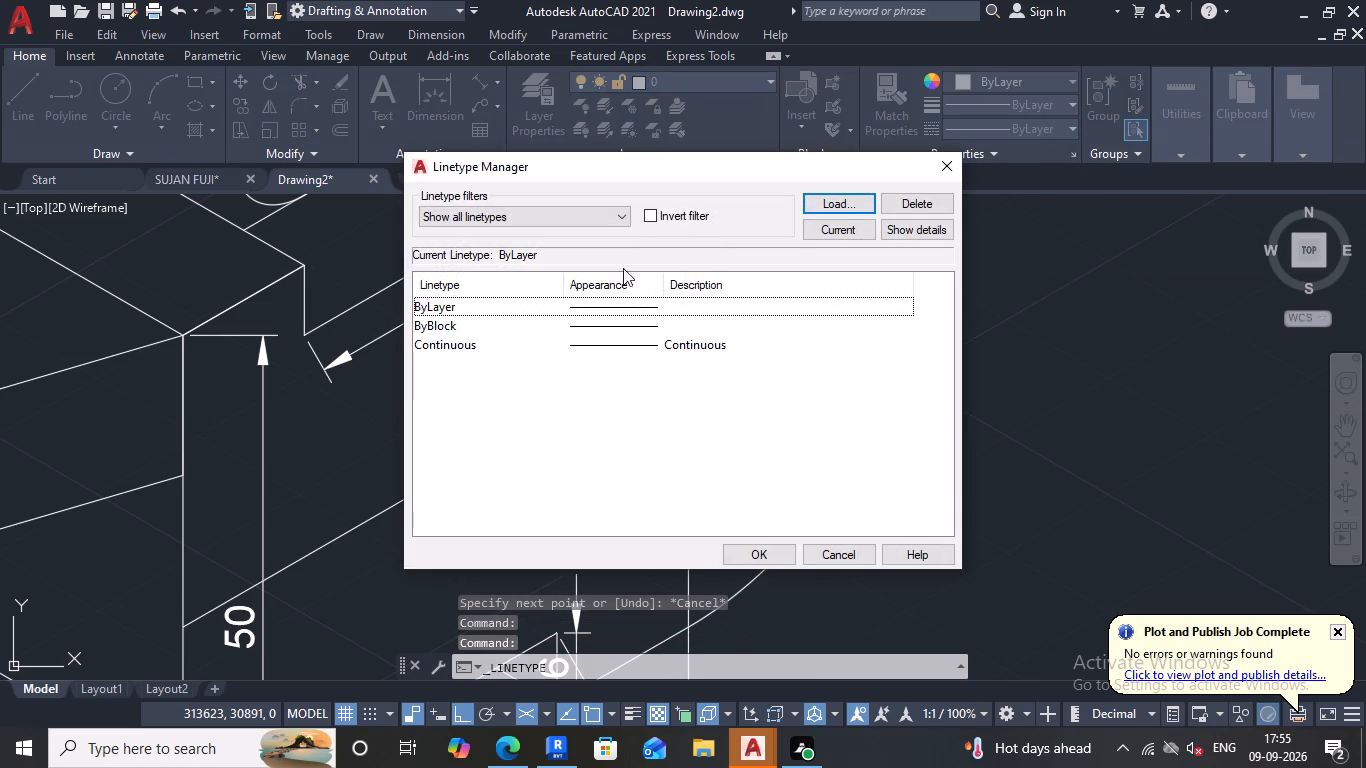
pyautogui.click(851, 204)
pyautogui.scroll(-3, 685, 356)
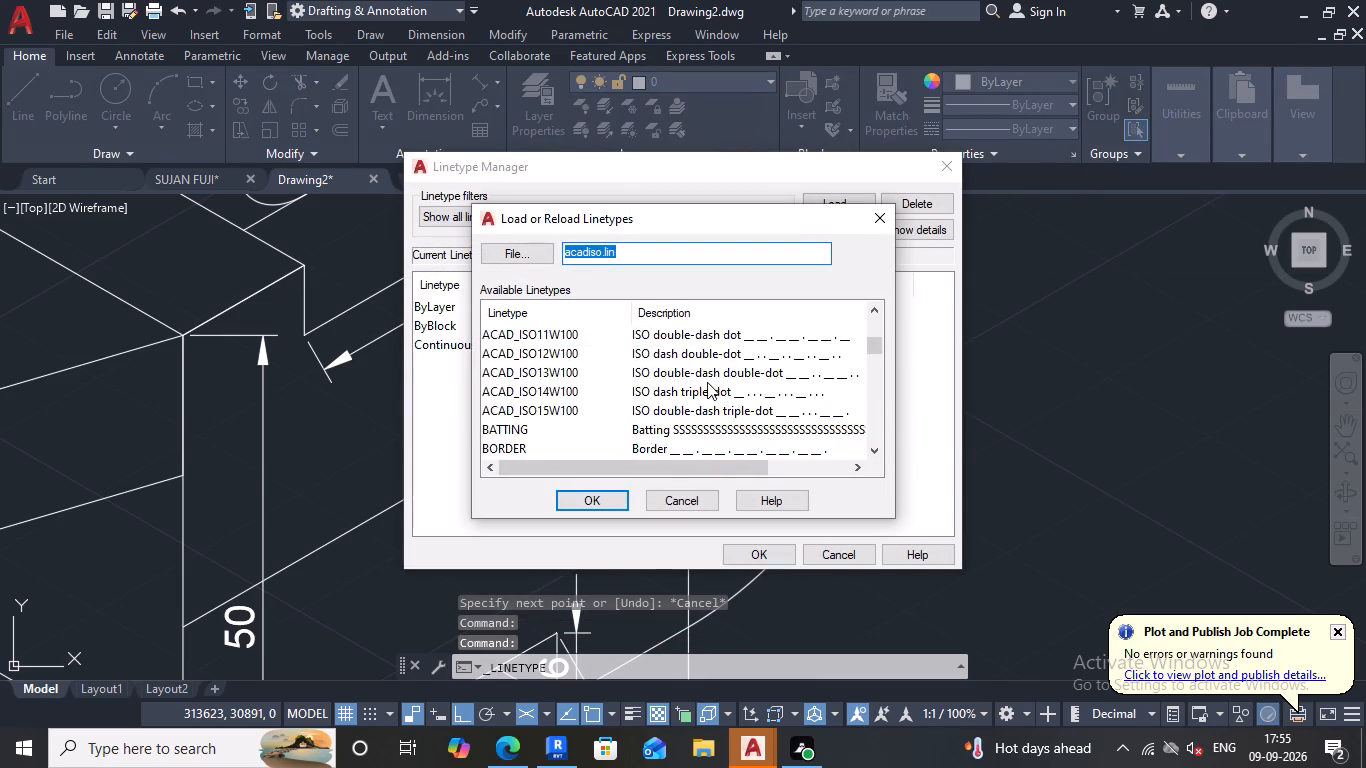
pyautogui.scroll(-11, 707, 379)
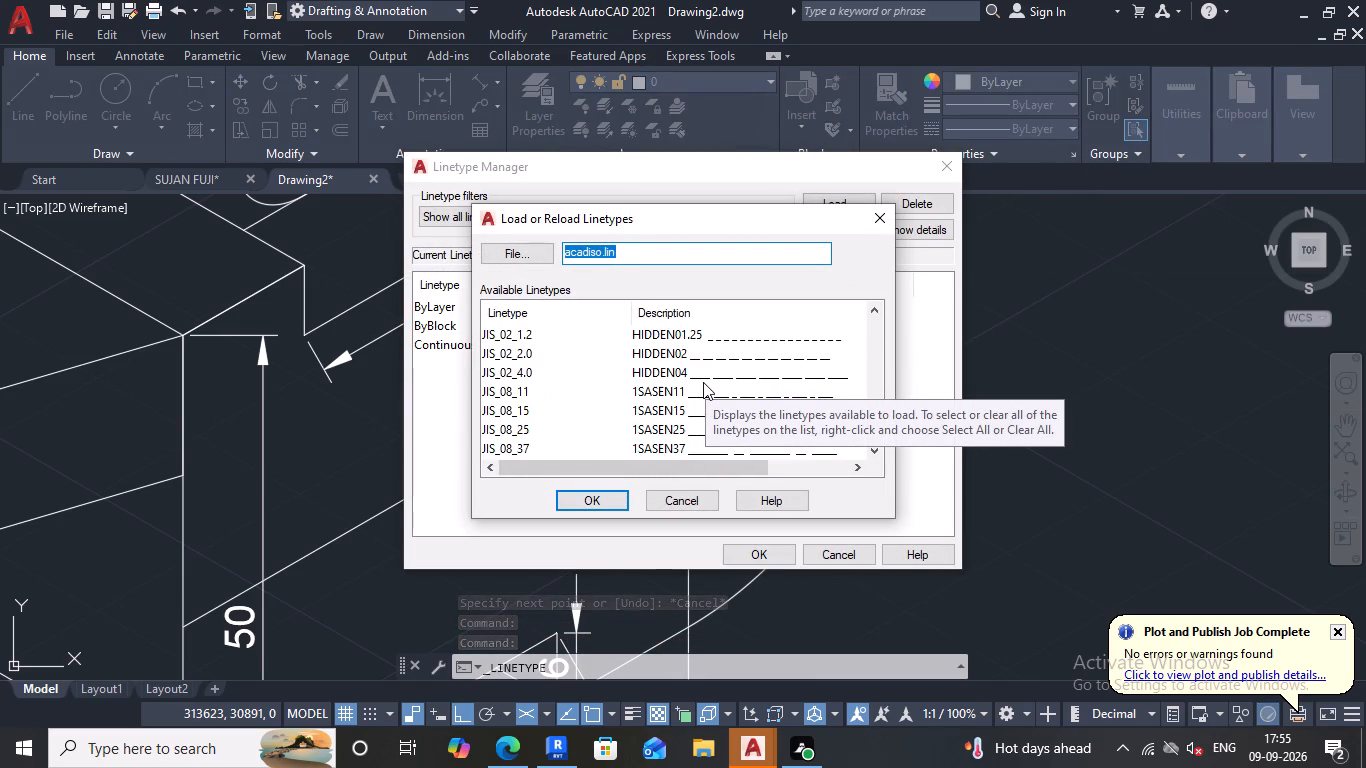
pyautogui.scroll(-7, 703, 382)
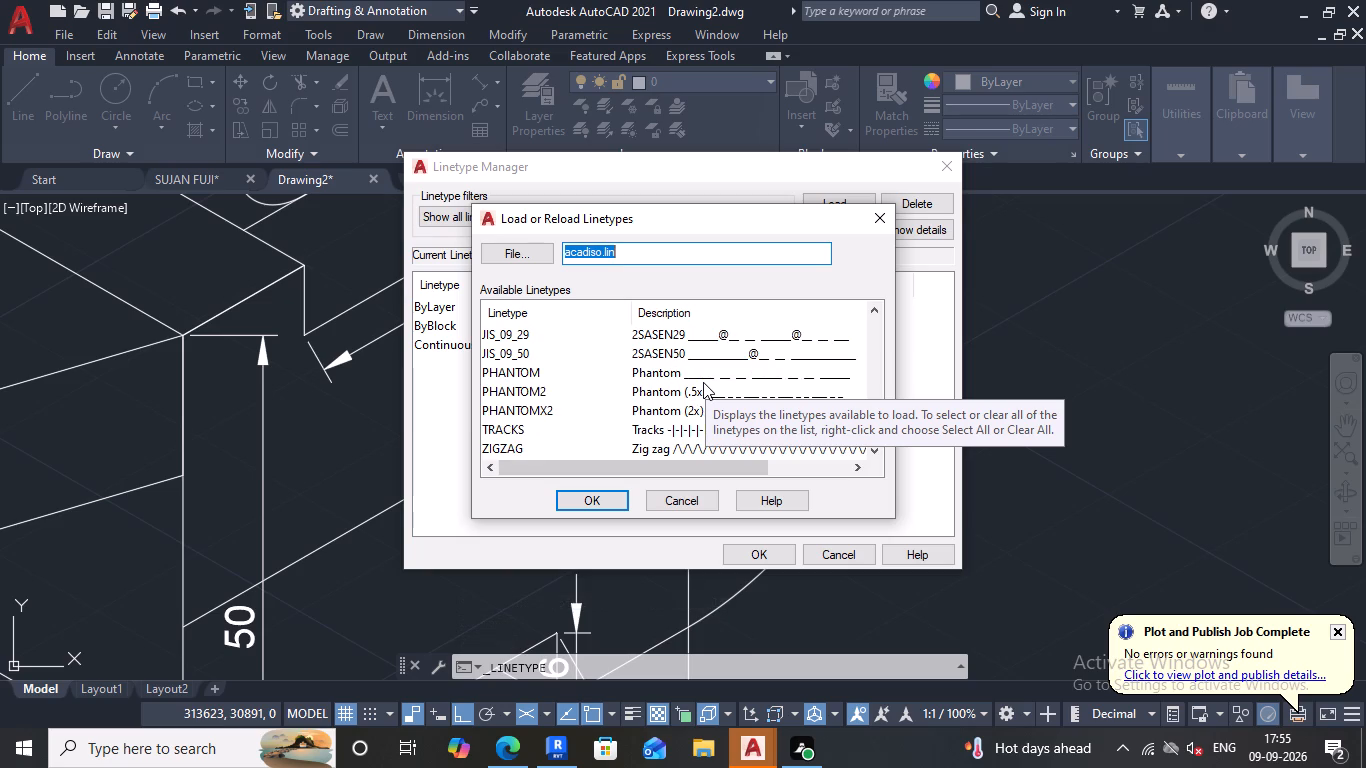
pyautogui.scroll(-3, 703, 382)
pyautogui.scroll(12, 703, 382)
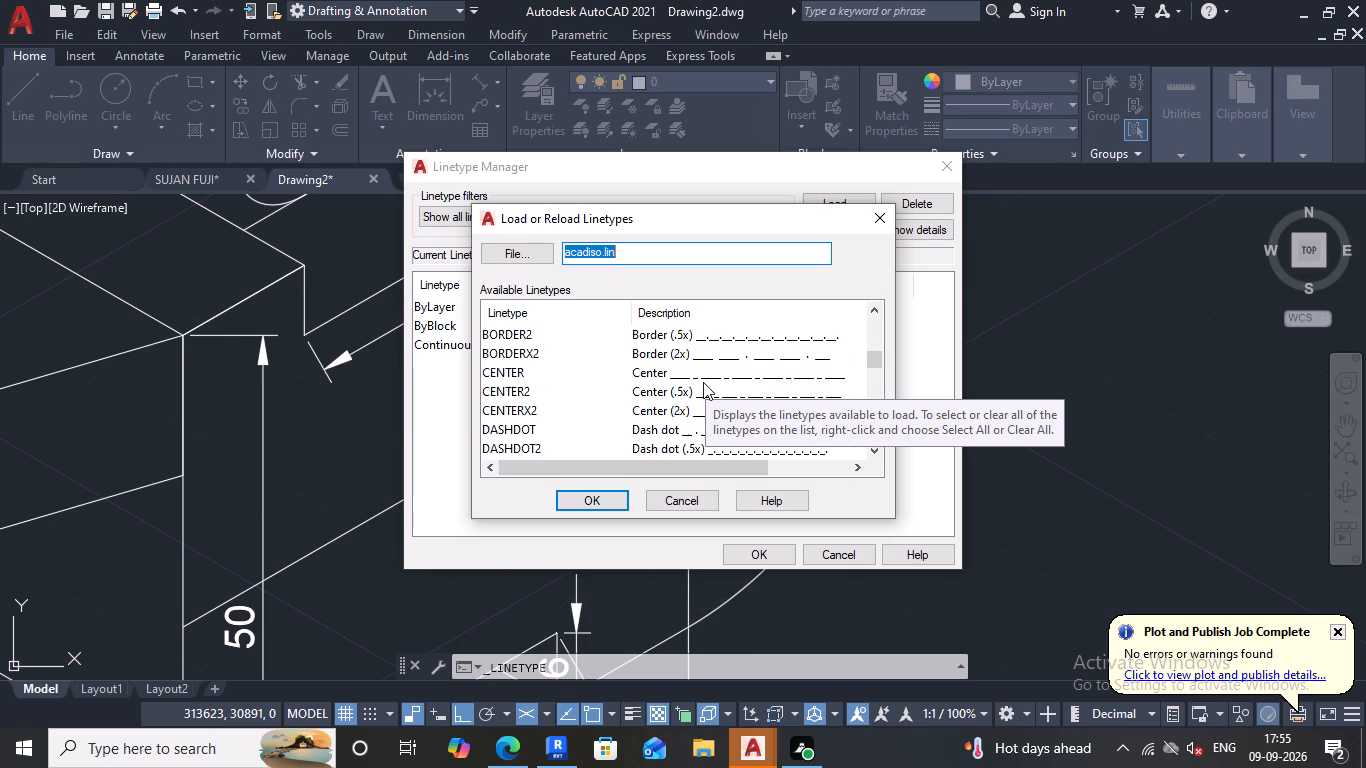
pyautogui.click(691, 394)
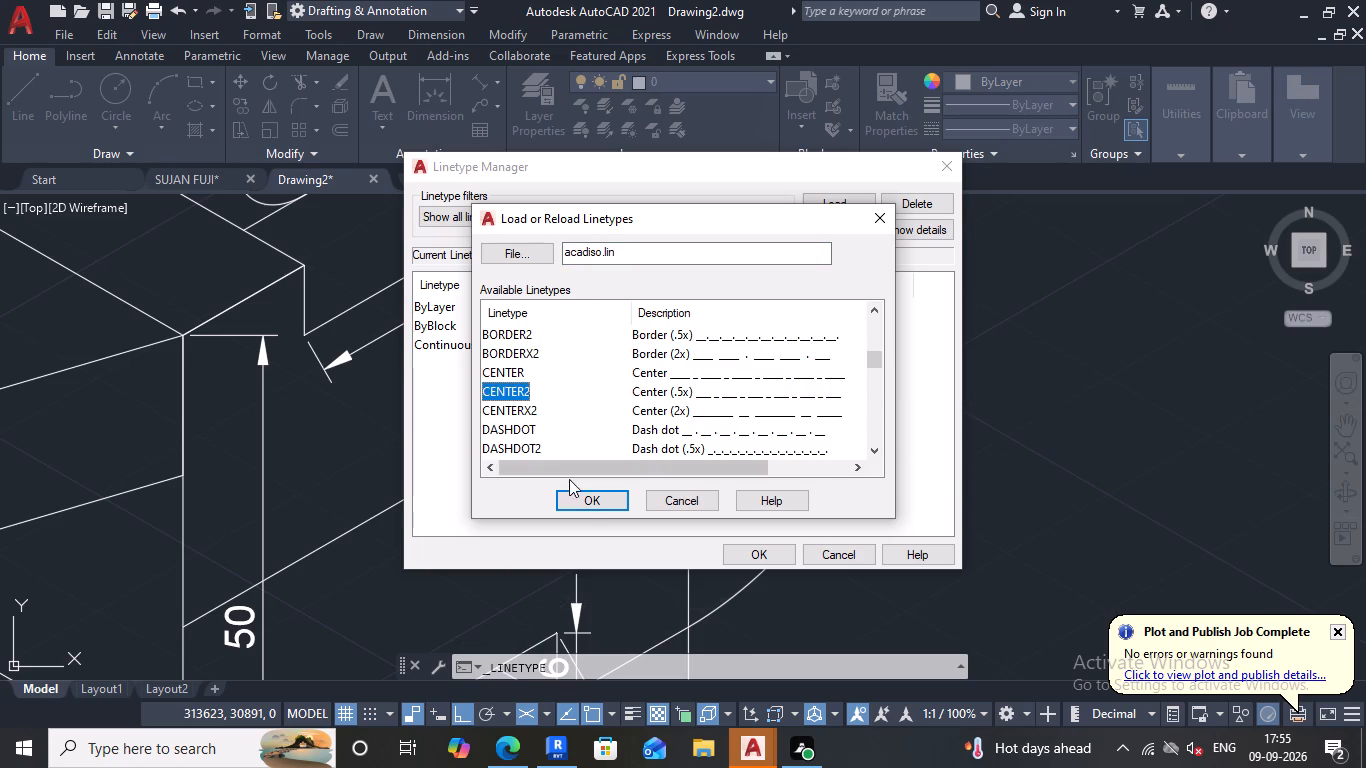
pyautogui.click(581, 498)
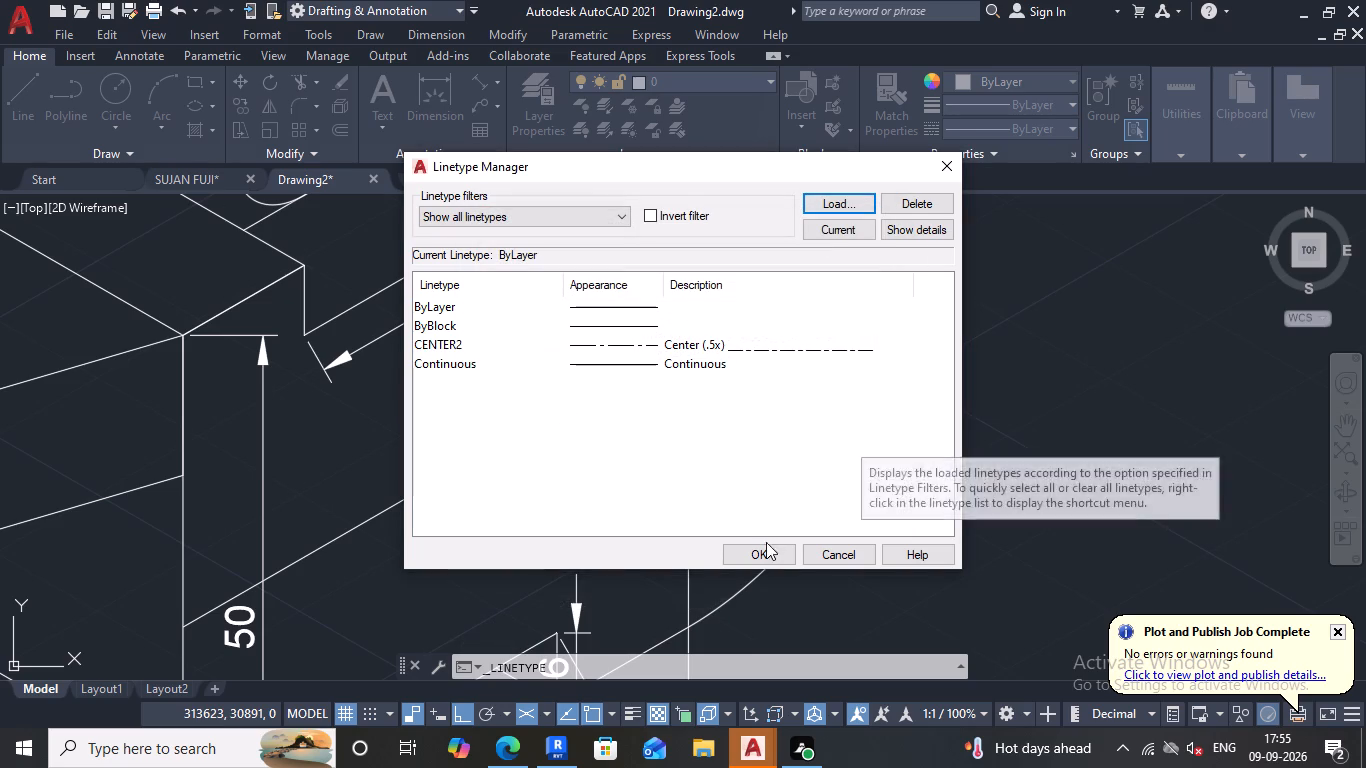
pyautogui.click(764, 552)
# Make CENTER2 the current linetype and draw a short line at 210° in the empty space beside the boss.
pyautogui.click(12, 94)
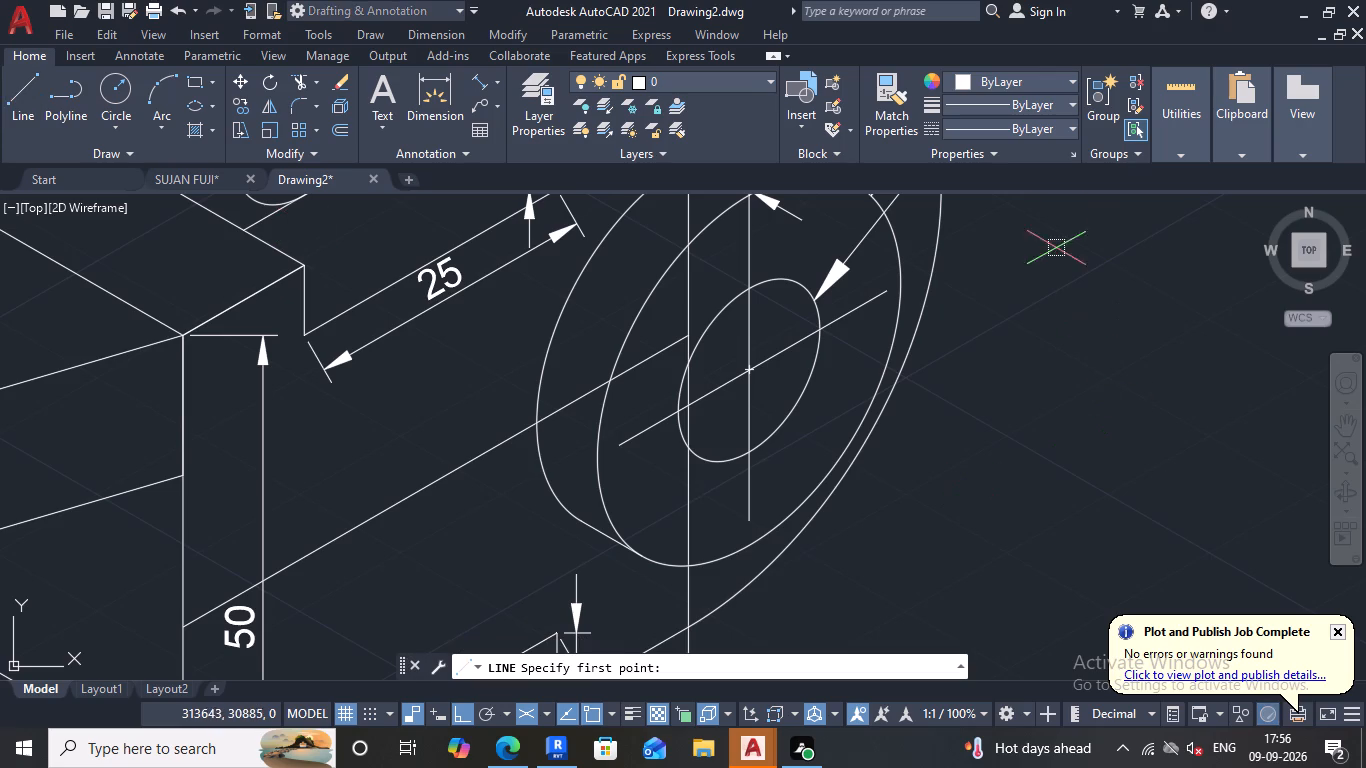
pyautogui.click(1058, 134)
pyautogui.click(1031, 201)
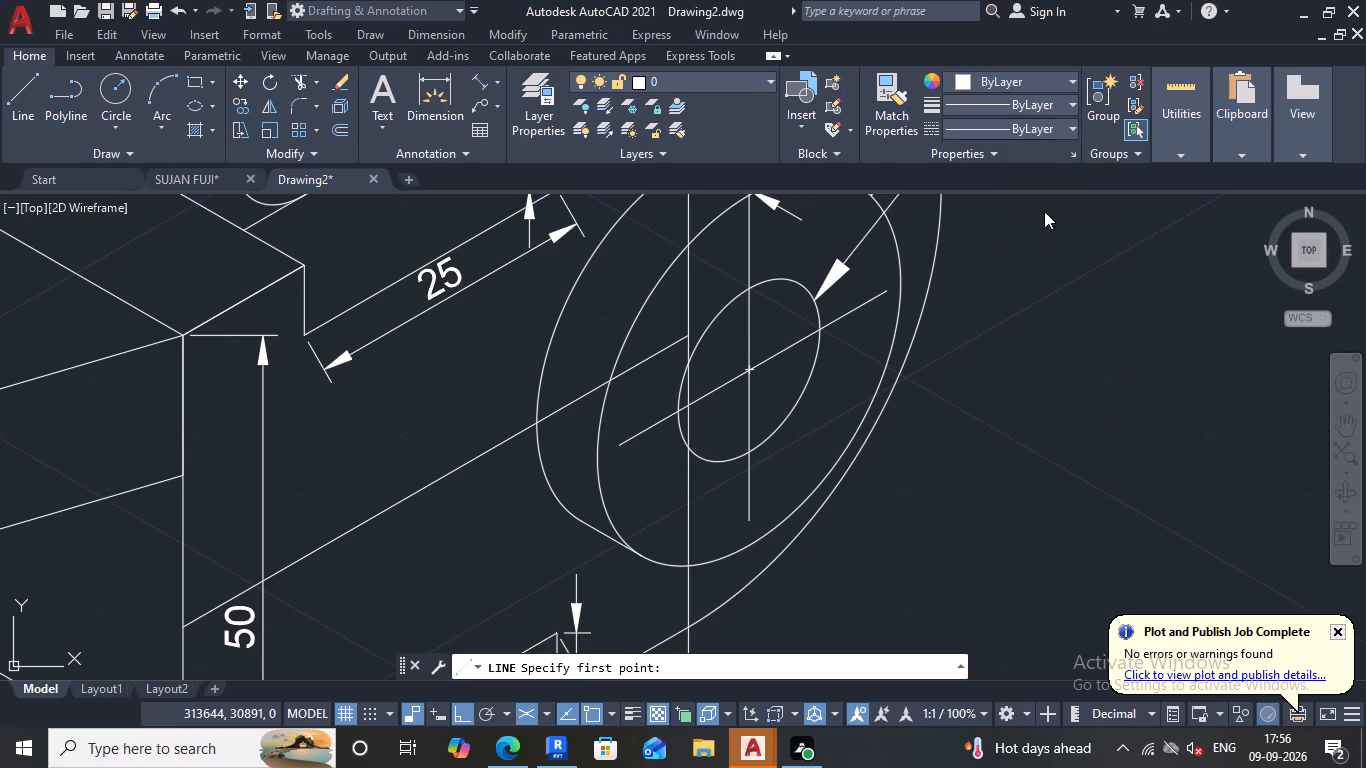
pyautogui.click(1132, 452)
pyautogui.click(1011, 579)
pyautogui.press('Escape')
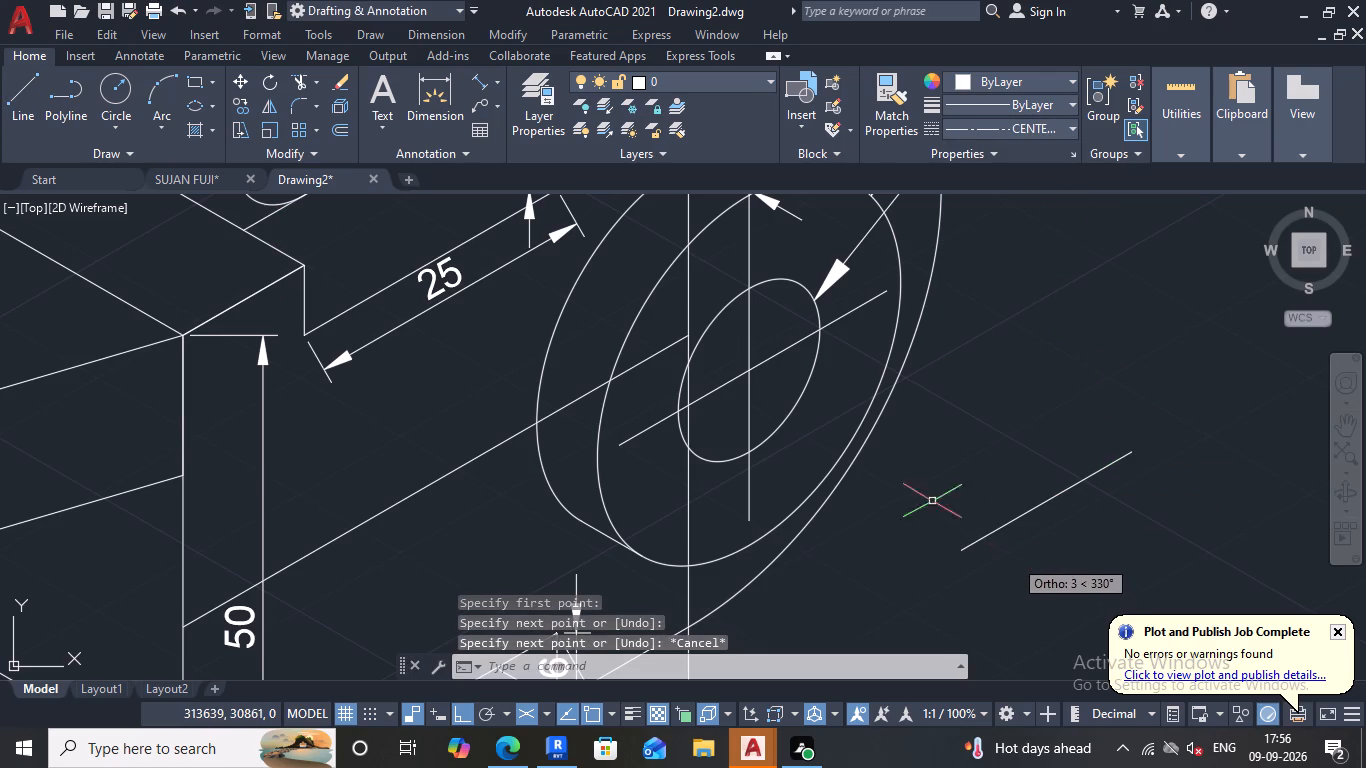
pyautogui.click(1130, 355)
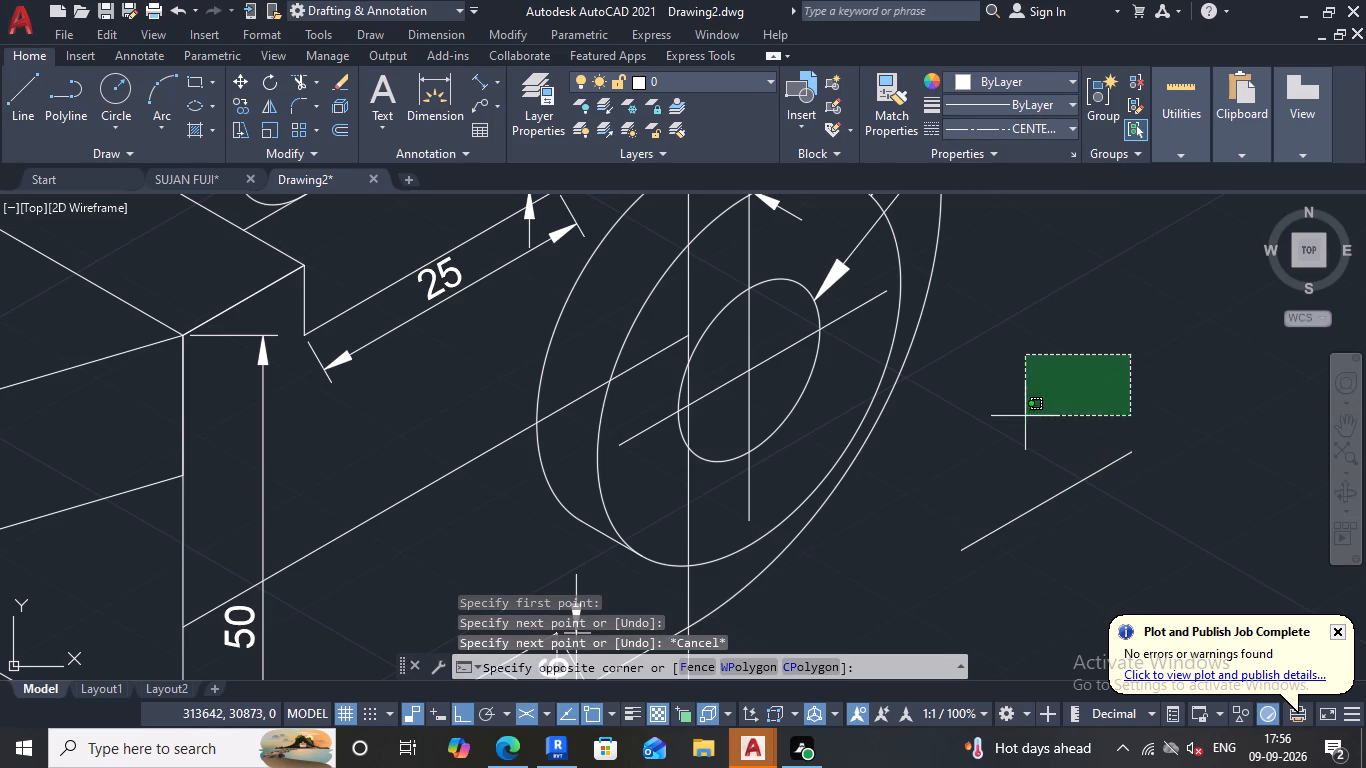
pyautogui.press('Escape')
# Draw a longer CENTER2 line, about 30 mm at 210°, in the empty space just above the short line.
pyautogui.click(22, 89)
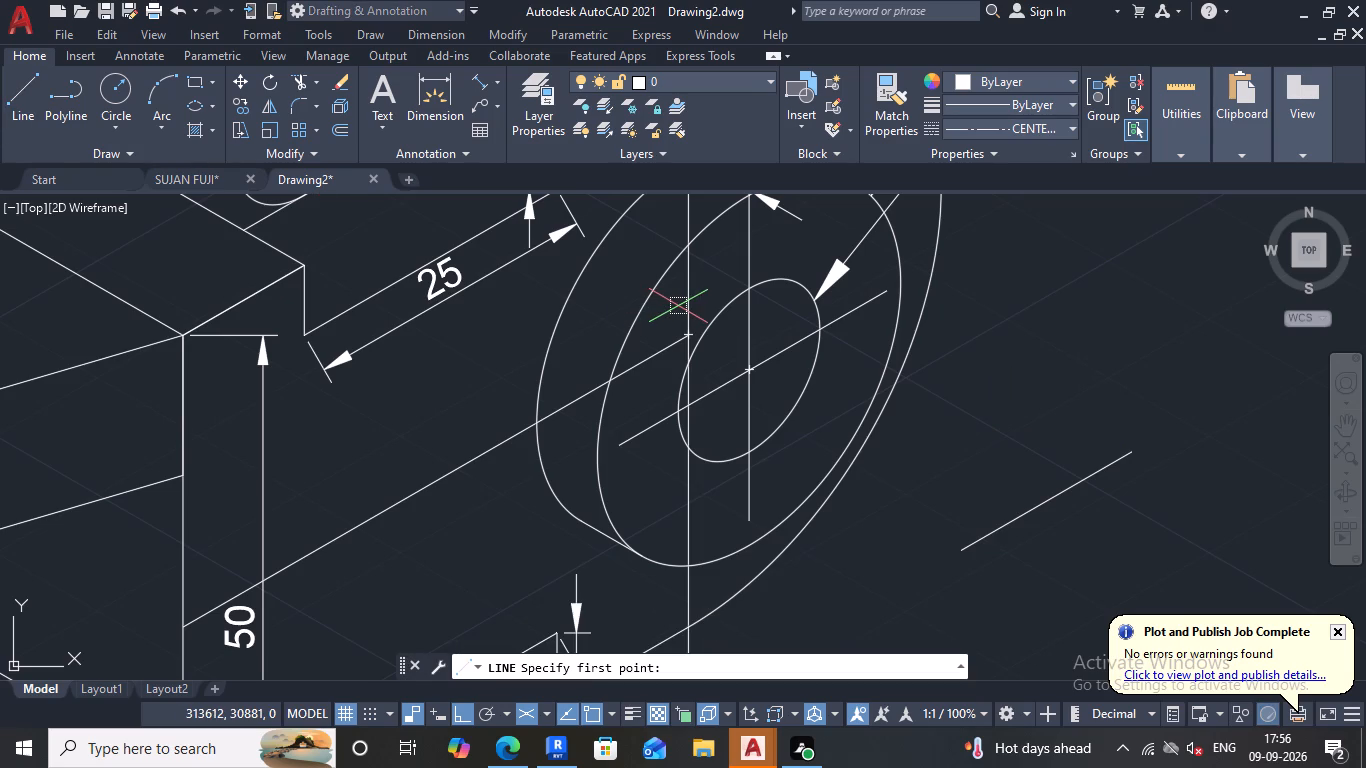
pyautogui.click(1175, 338)
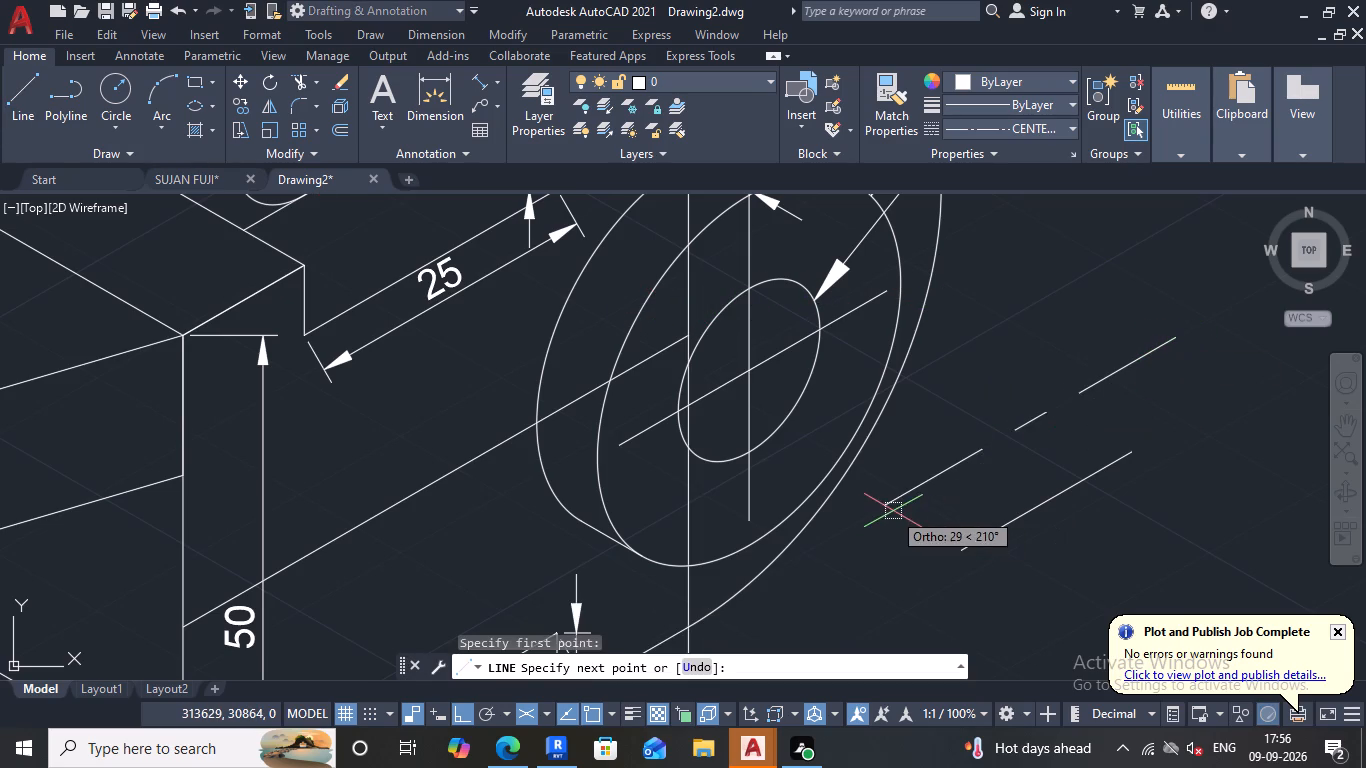
pyautogui.click(891, 519)
pyautogui.press('Escape')
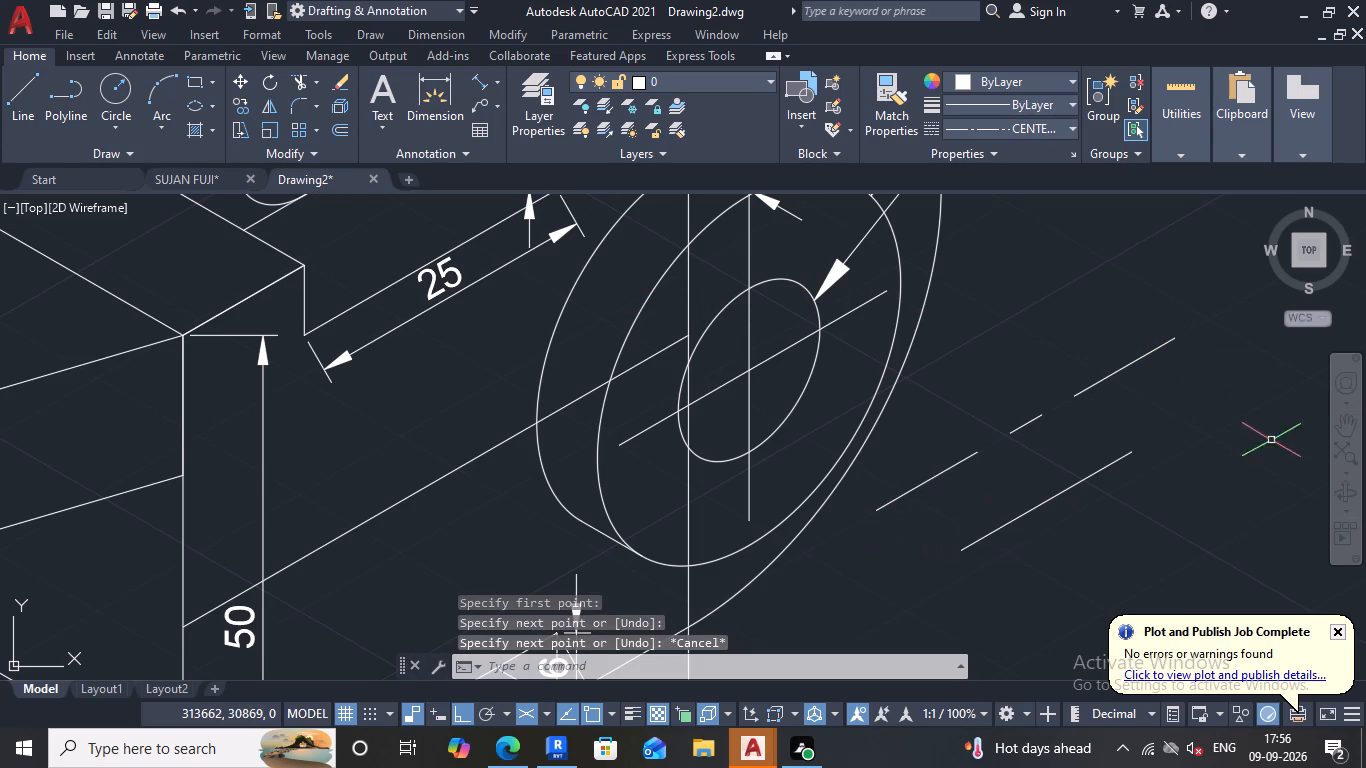
# Set the linetype scale of the 30 mm CENTER2 line to 0.2.
pyautogui.moveTo(1154, 409); pyautogui.dragTo(1153, 397)
pyautogui.click(1075, 350)
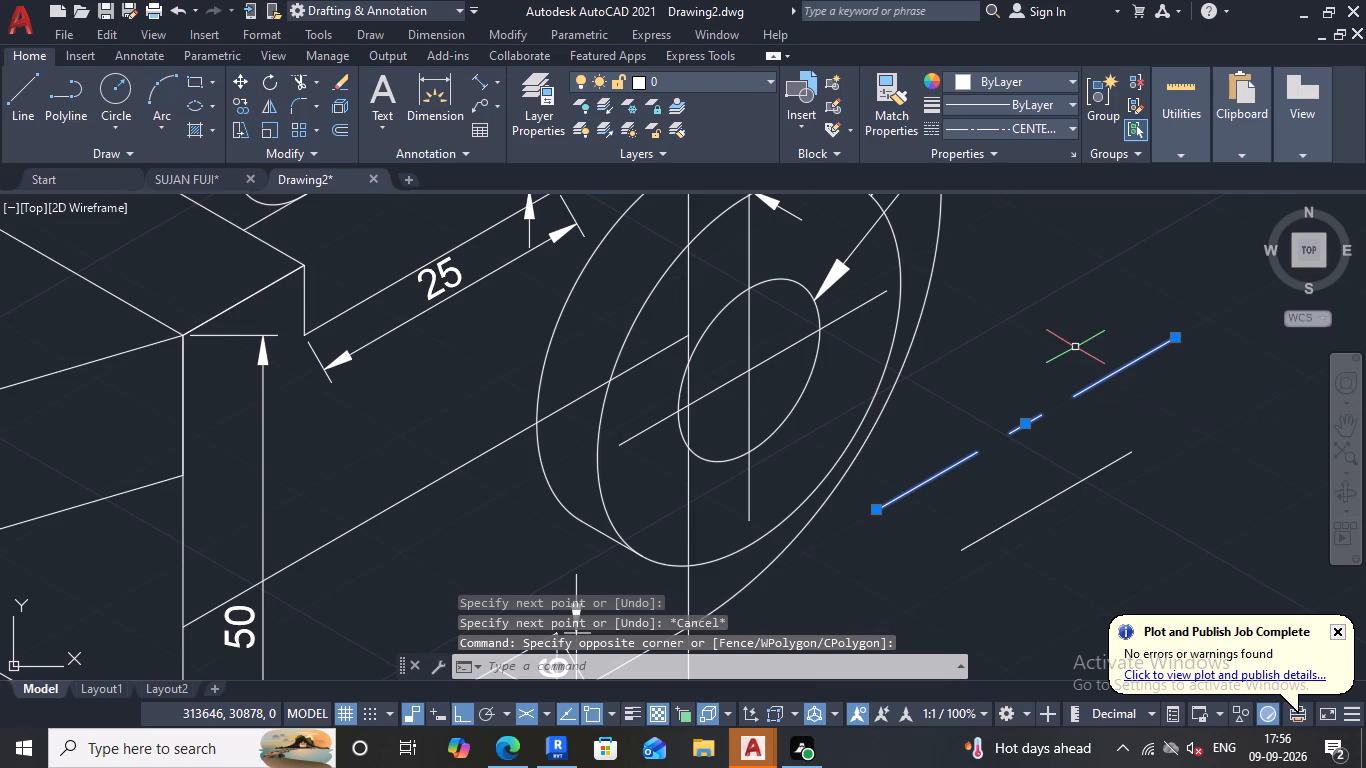
pyautogui.hotkey('ctrl', '1')
pyautogui.click(181, 183)
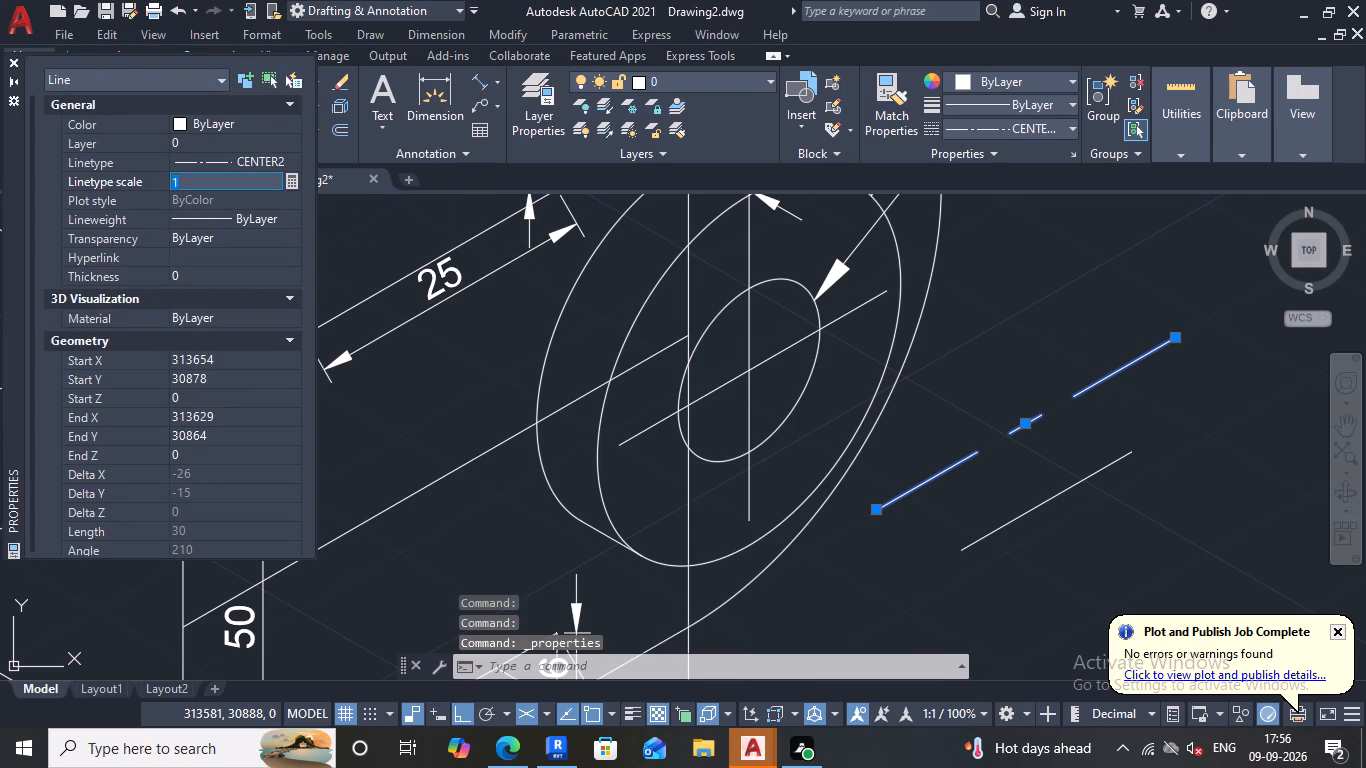
pyautogui.write('0.2')
pyautogui.press('Return')
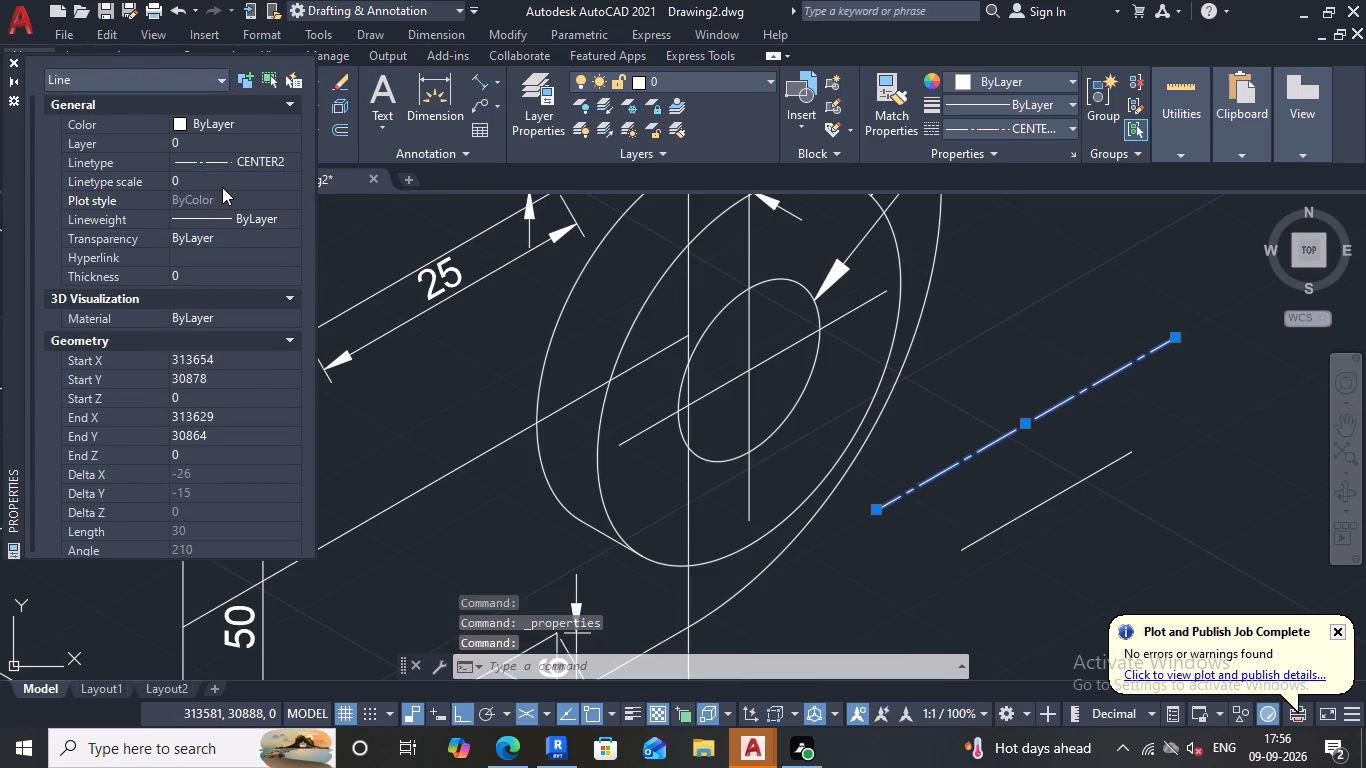
pyautogui.press('Escape')
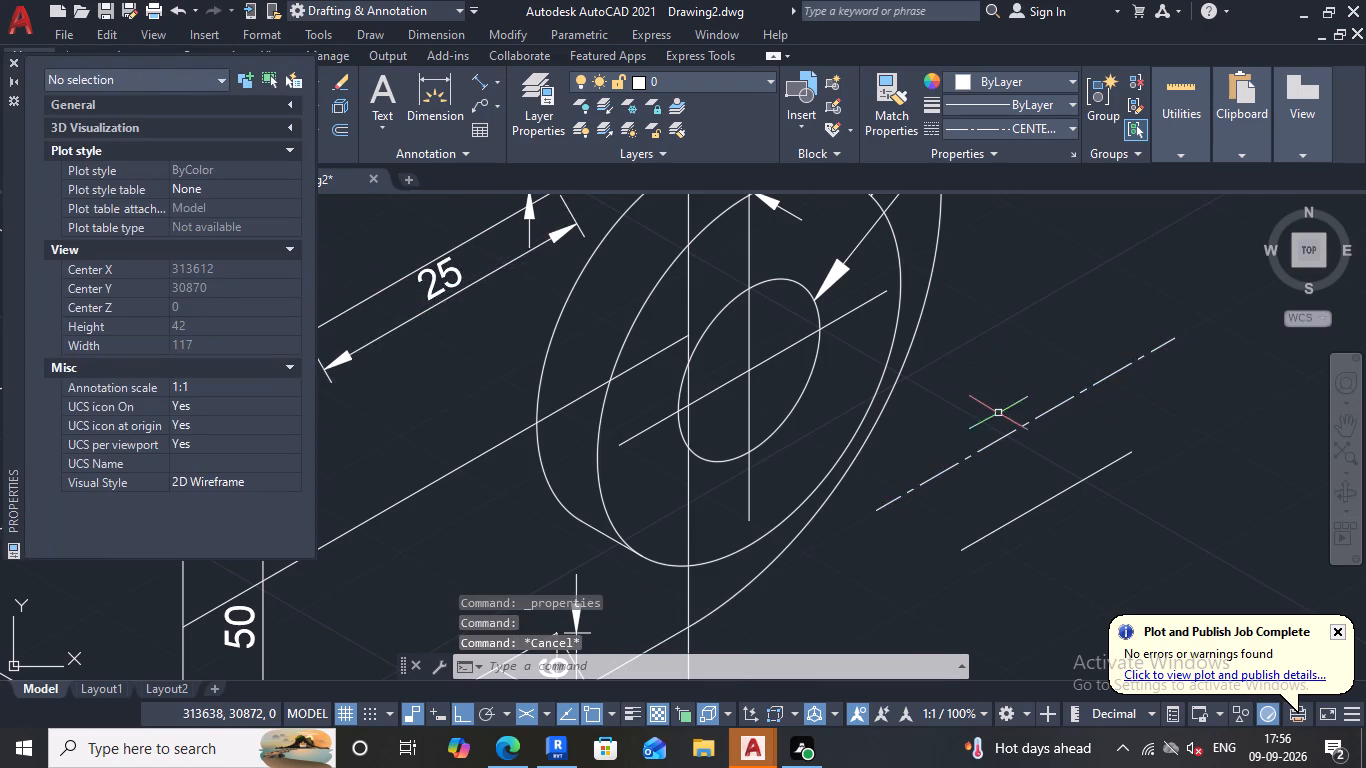
# Match the properties of the scaled CENTER2 line onto the lines crossing at the boss hole's centre.
pyautogui.scroll(1, 1011, 416)
pyautogui.scroll(-2, 1012, 415)
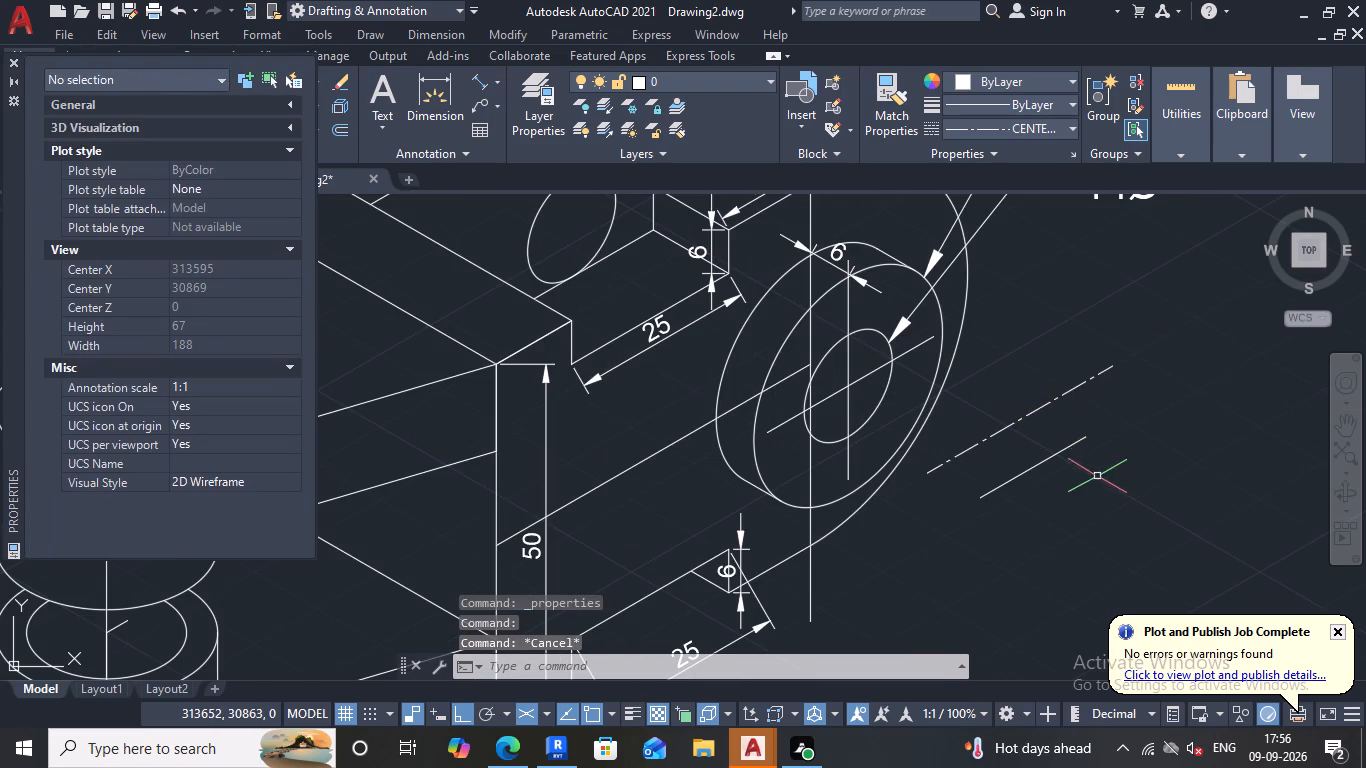
pyautogui.click(881, 105)
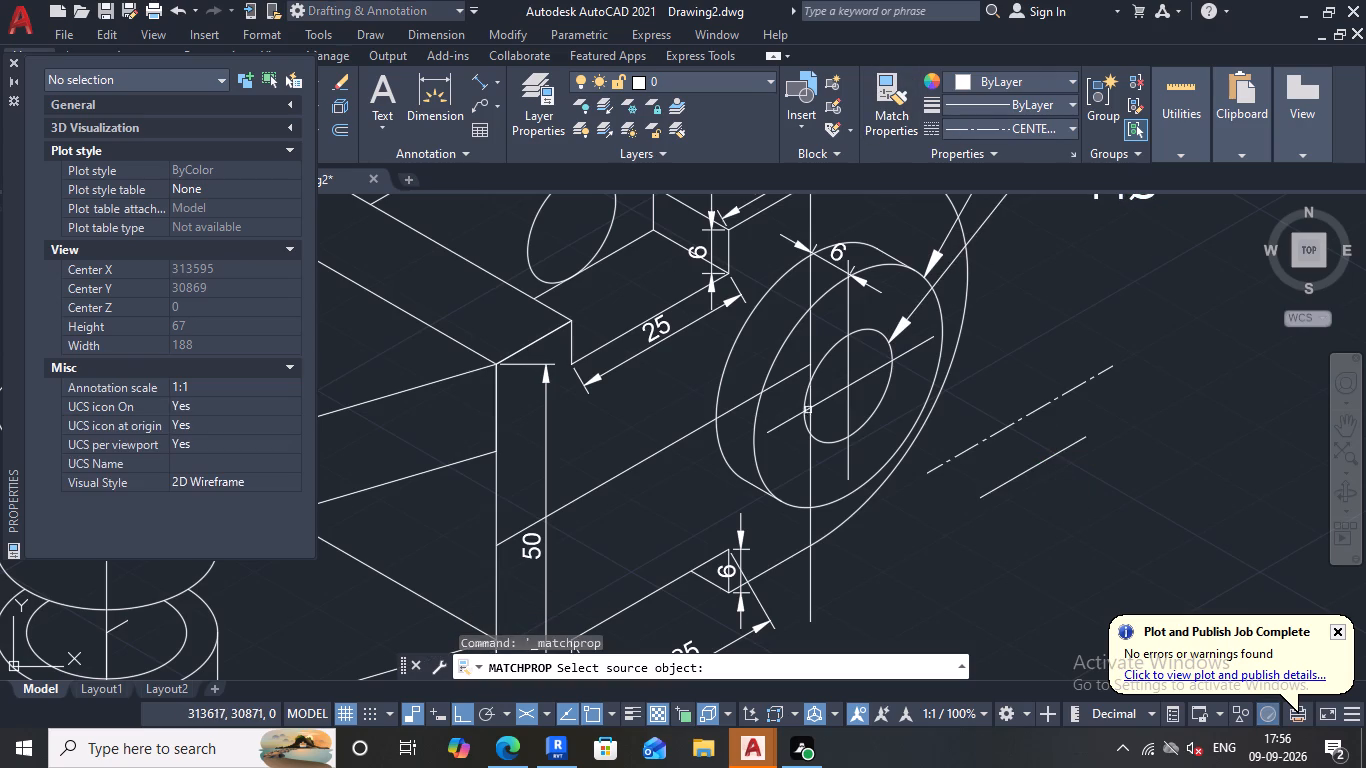
pyautogui.click(12, 64)
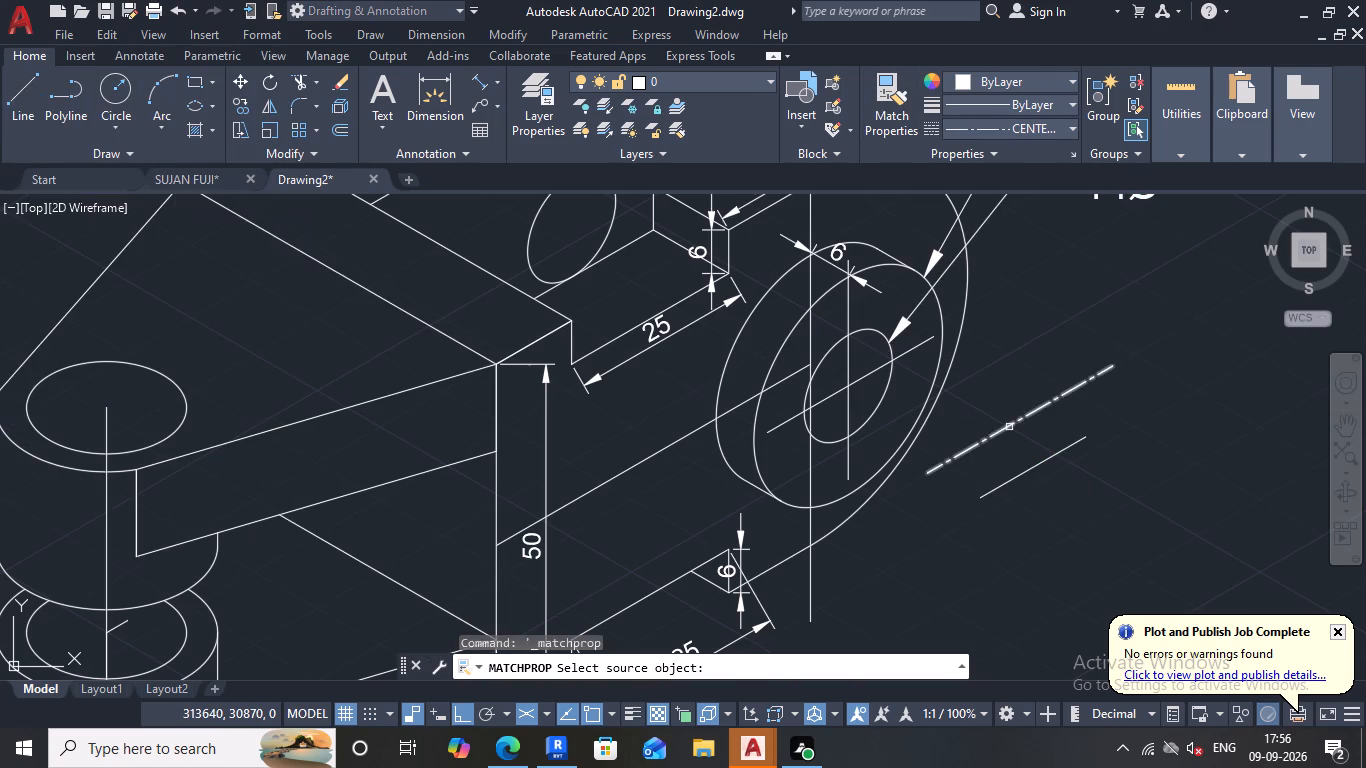
pyautogui.click(1008, 427)
pyautogui.scroll(1, 860, 399)
pyautogui.click(858, 396)
pyautogui.click(825, 355)
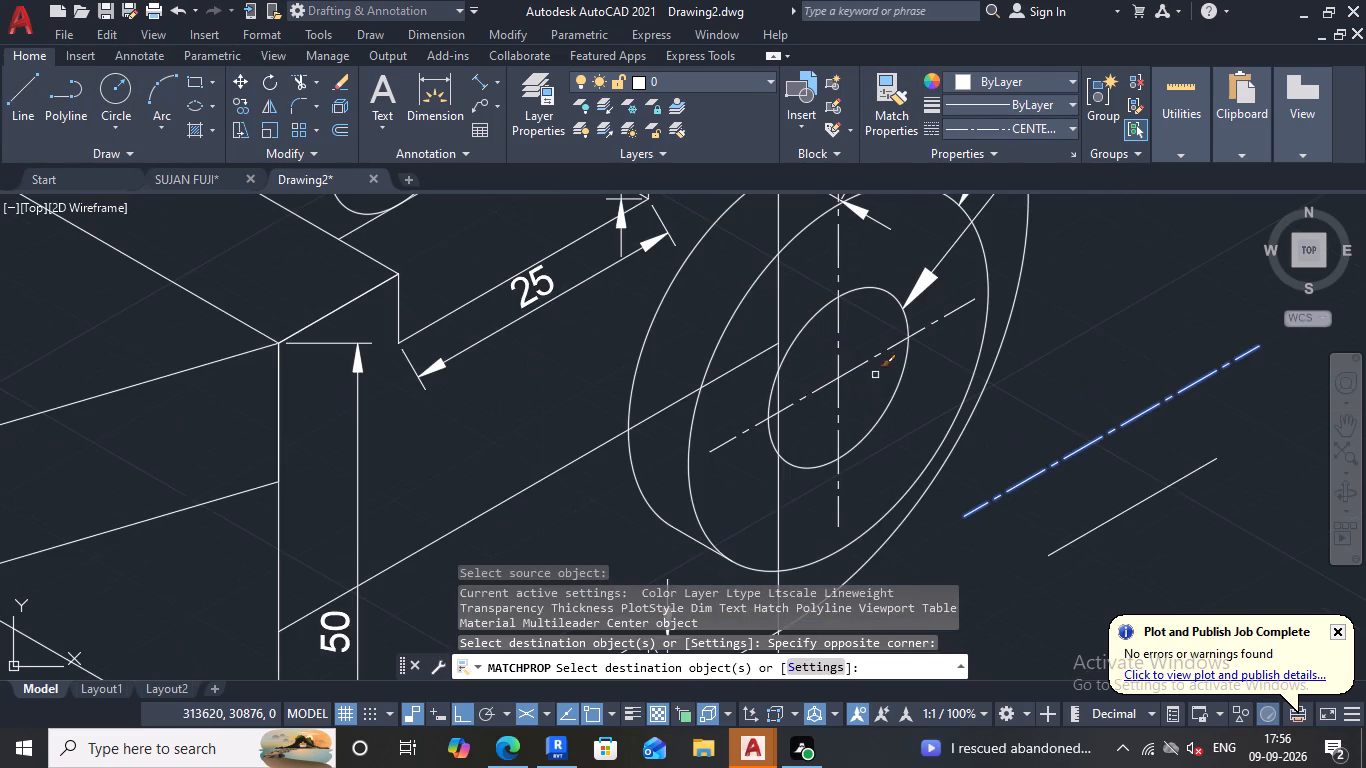
pyautogui.scroll(-2, 906, 383)
pyautogui.press('Escape')
pyautogui.scroll(-1, 1038, 441)
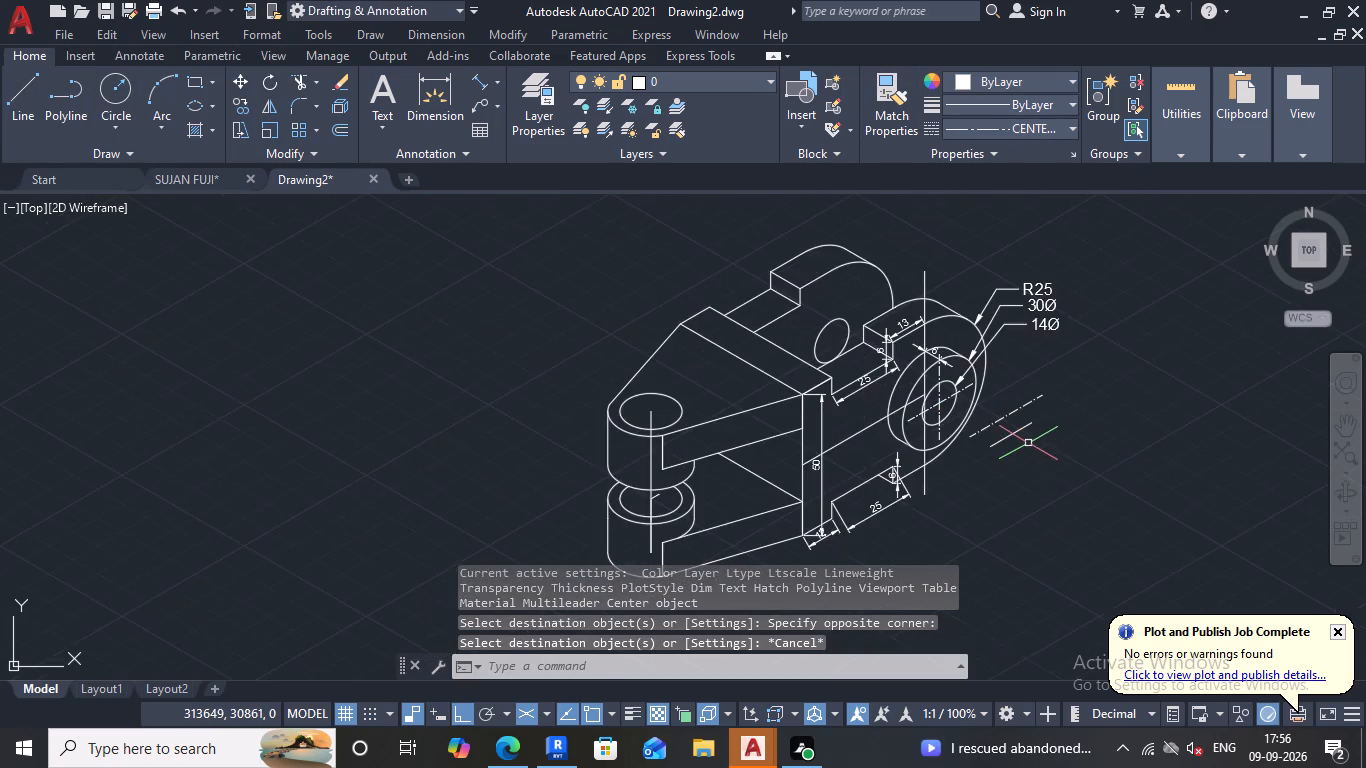
# Erase the two sample CENTER2 lines from the empty space beside the boss.
pyautogui.scroll(2, 1027, 445)
pyautogui.click(1031, 434)
pyautogui.click(971, 305)
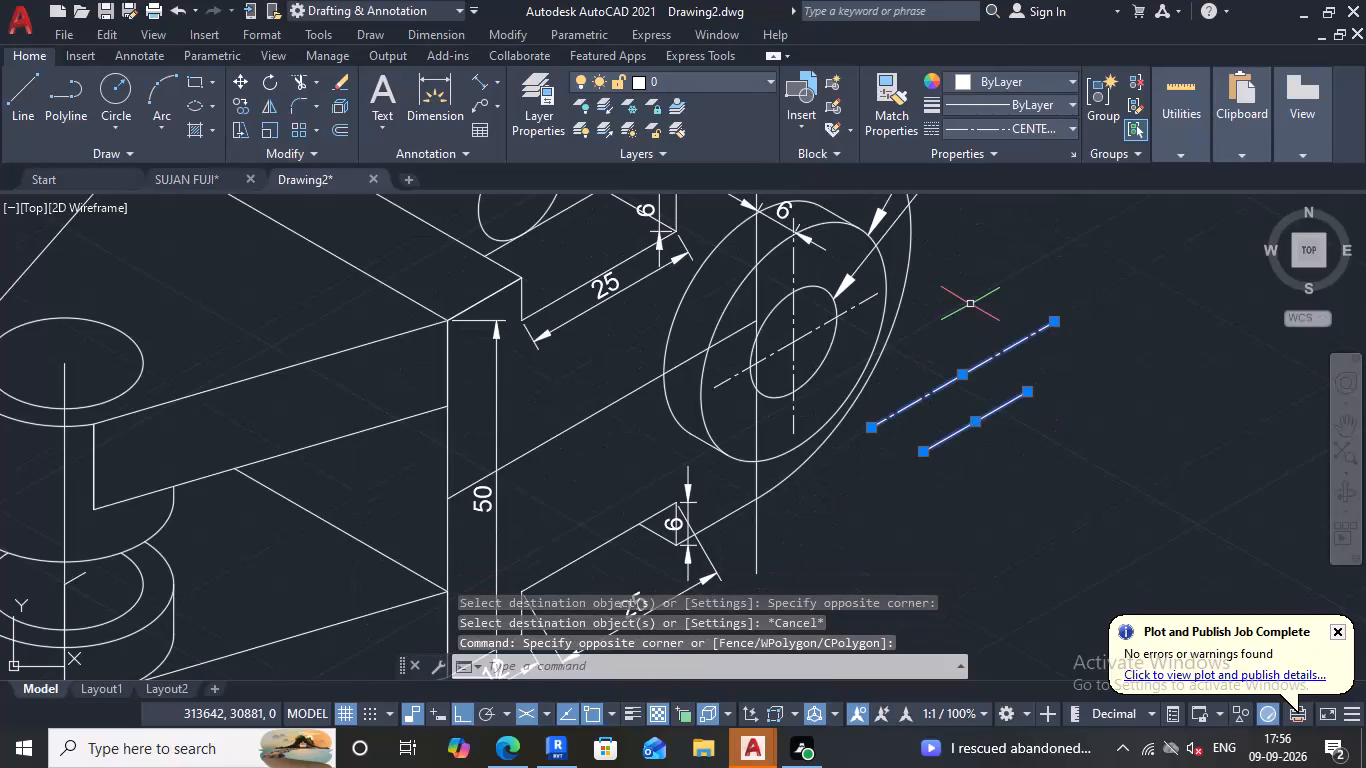
pyautogui.press('Delete')
pyautogui.scroll(-1, 995, 351)
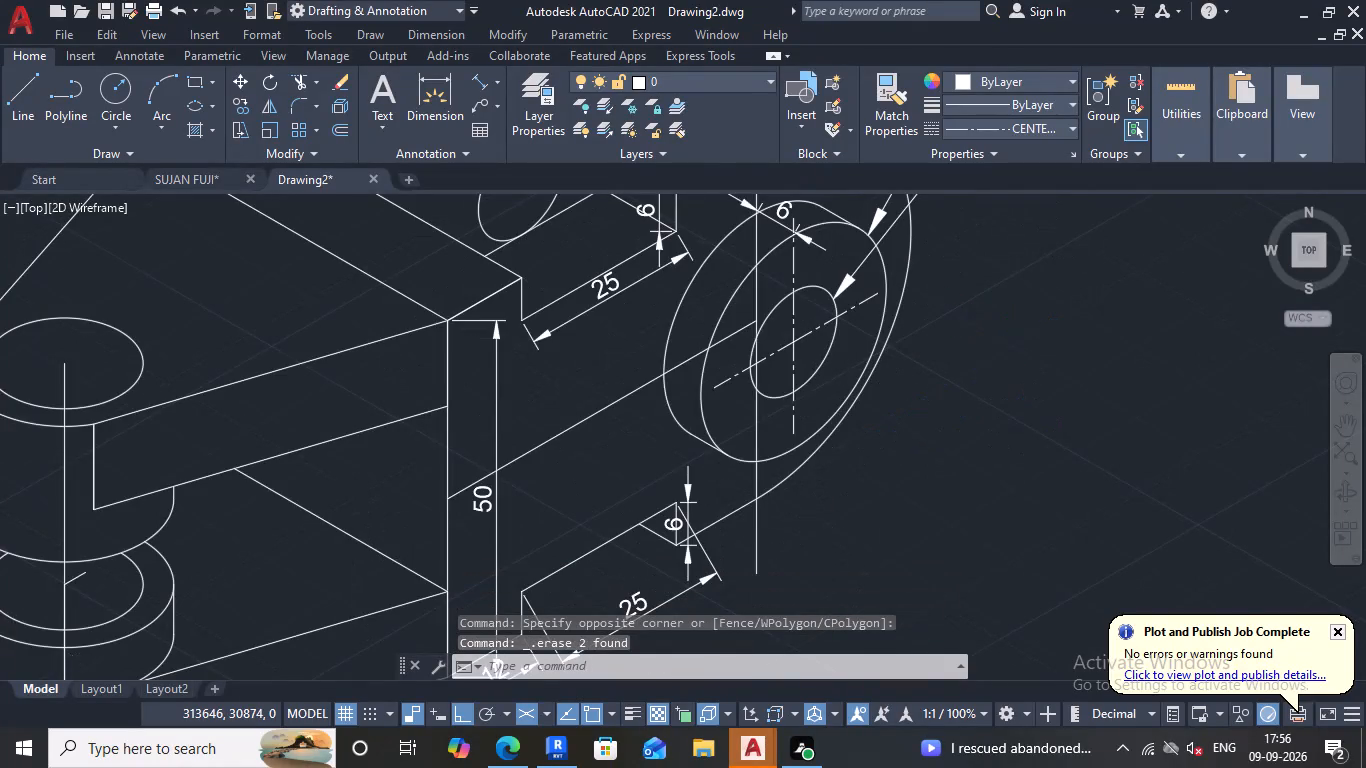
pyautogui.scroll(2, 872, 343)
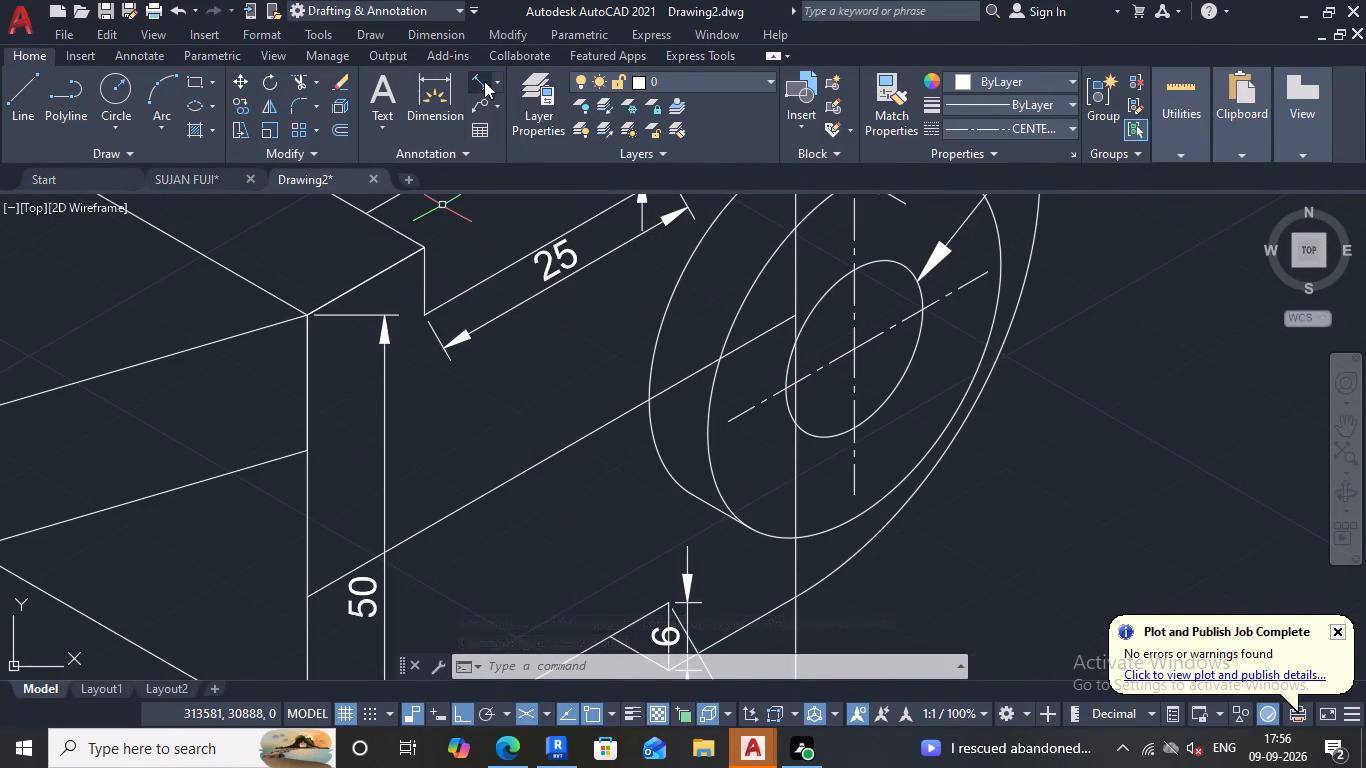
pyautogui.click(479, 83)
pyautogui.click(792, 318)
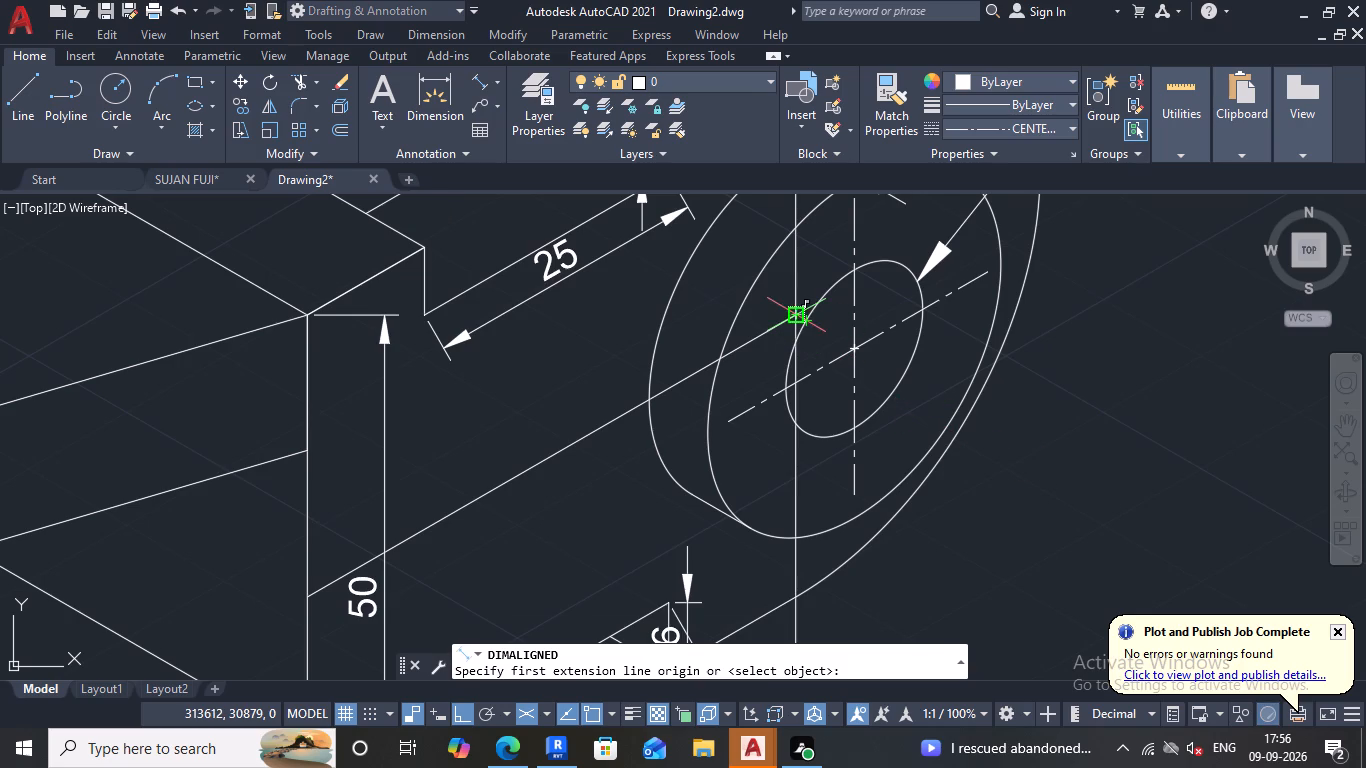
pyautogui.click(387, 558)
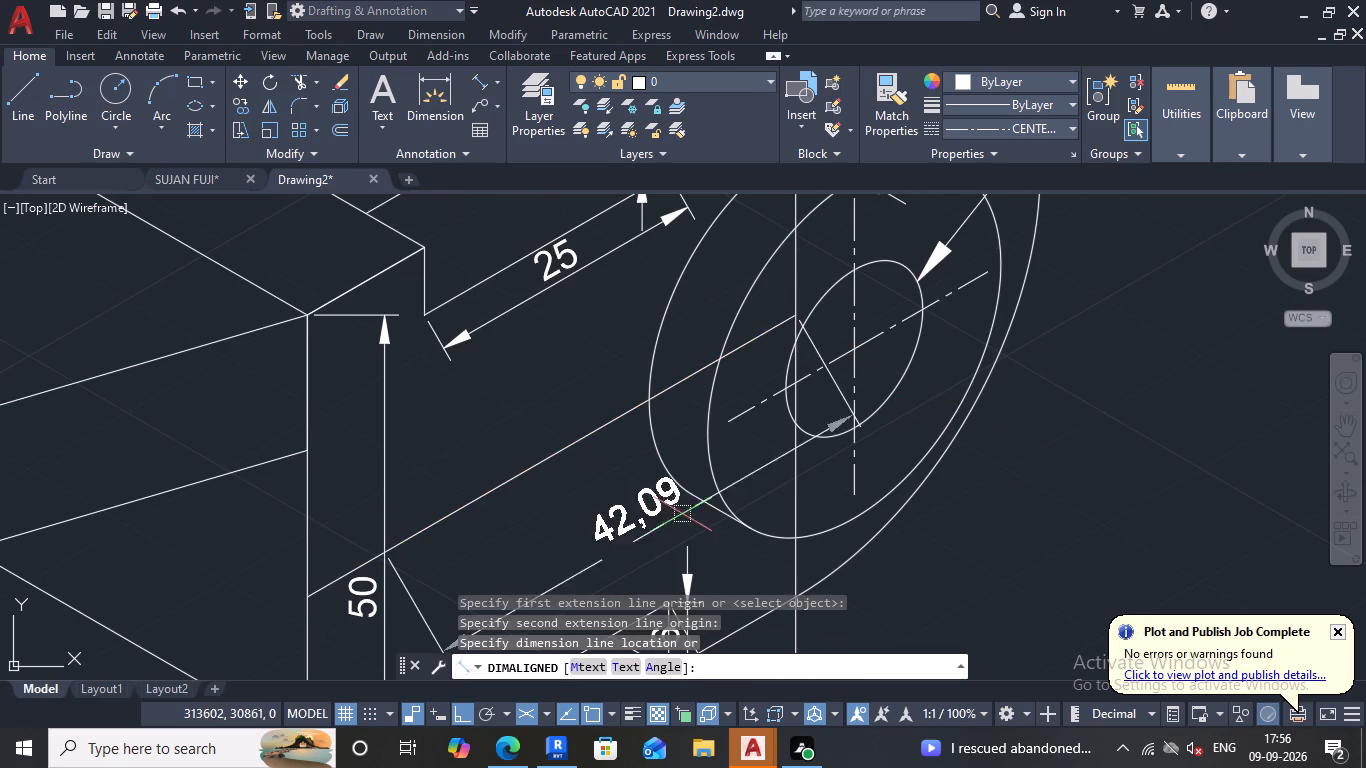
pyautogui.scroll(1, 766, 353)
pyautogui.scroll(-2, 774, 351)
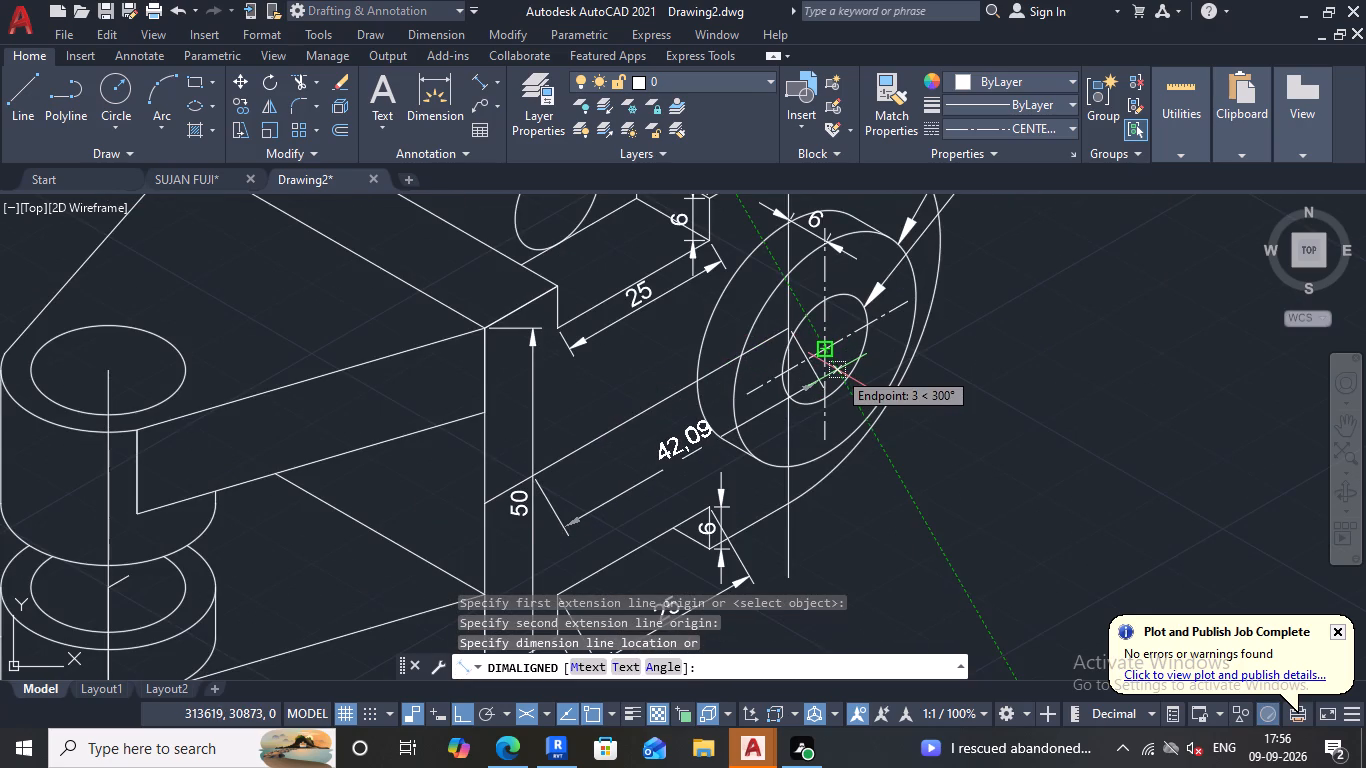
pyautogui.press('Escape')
# Add an aligned dimension along the slanted construction line, from its end behind the boss hole to the block's vertical edge, placed below the line.
pyautogui.scroll(3, 769, 346)
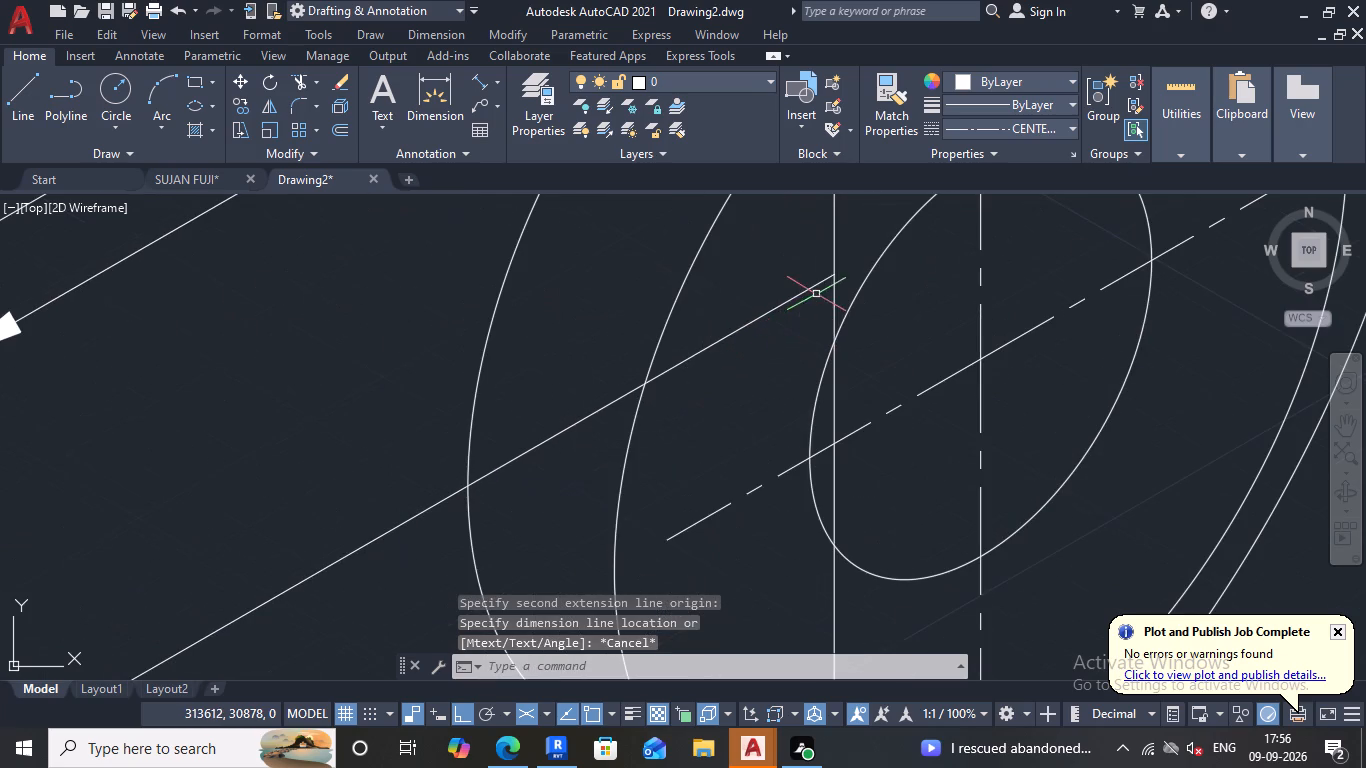
pyautogui.click(481, 81)
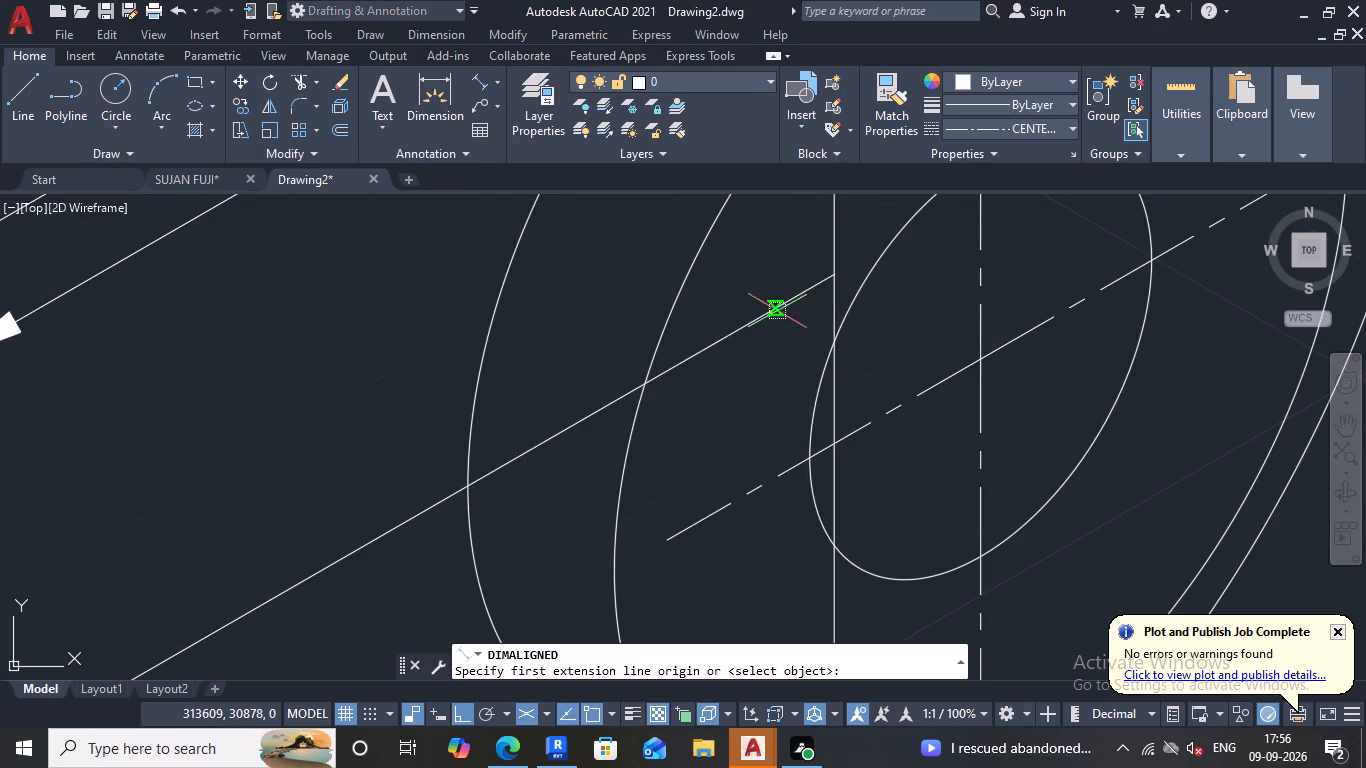
pyautogui.click(831, 278)
pyautogui.scroll(-3, 634, 365)
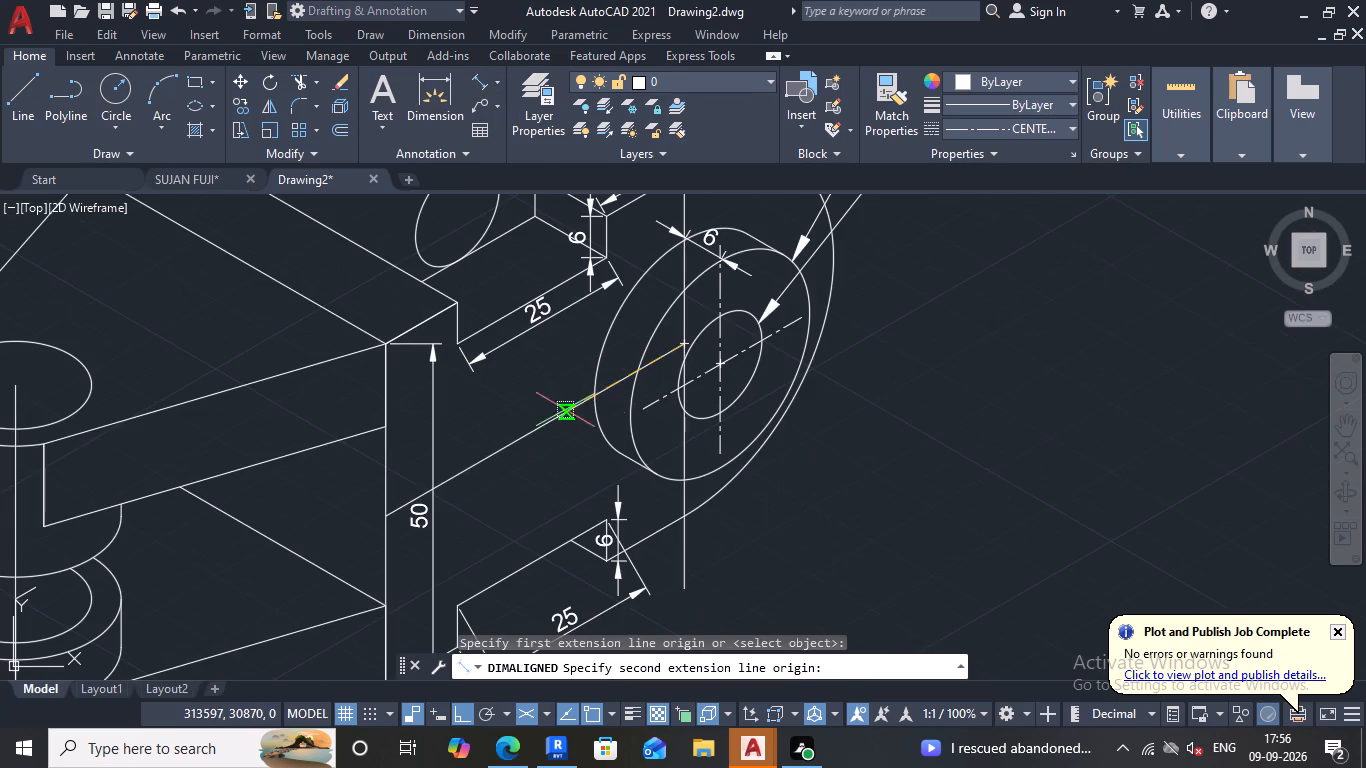
pyautogui.click(391, 516)
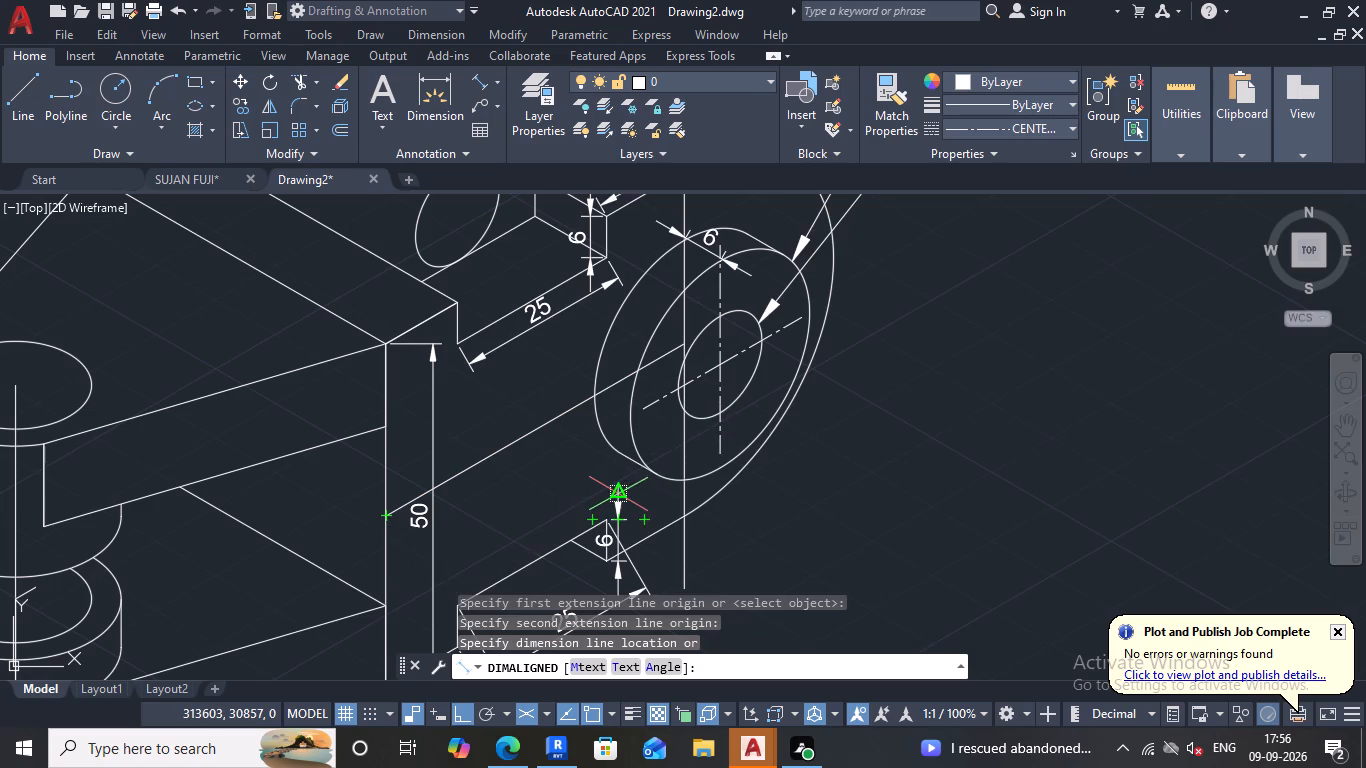
pyautogui.scroll(2, 610, 468)
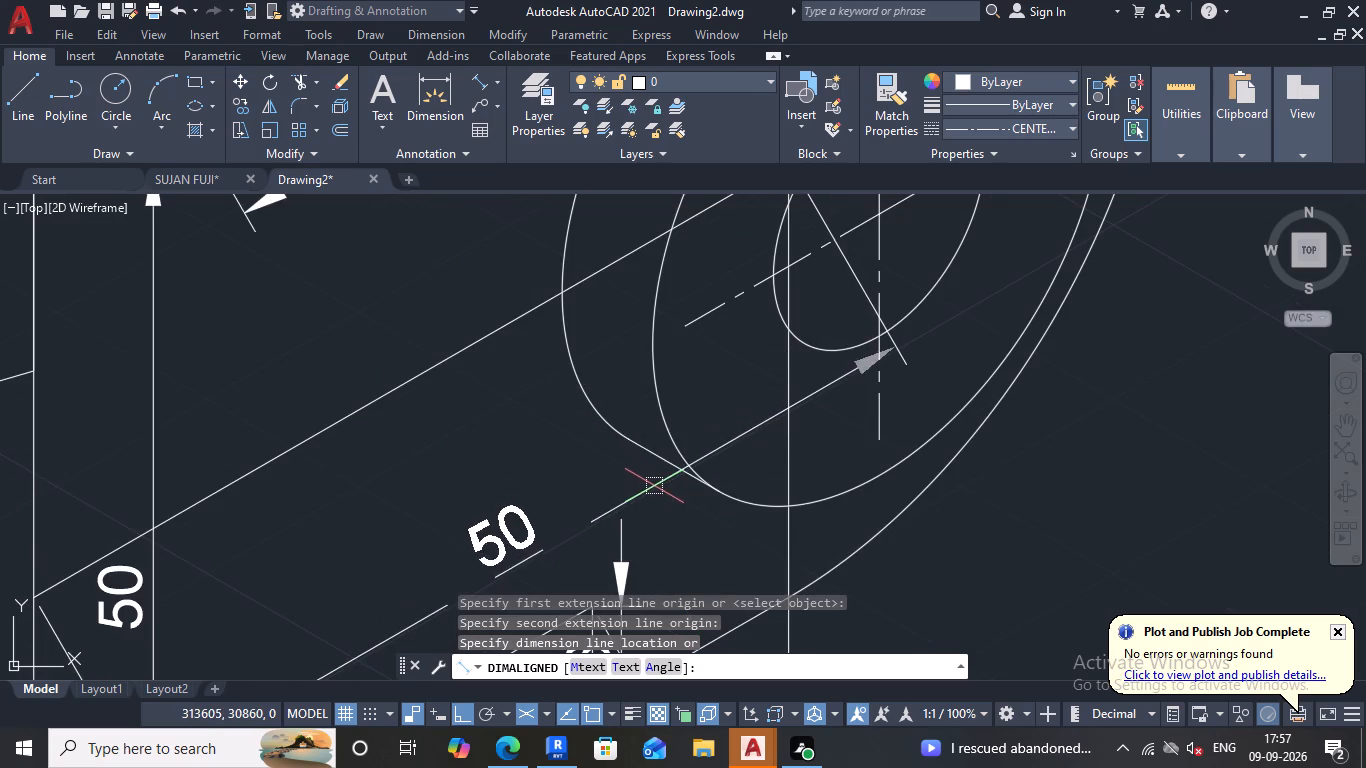
pyautogui.click(653, 485)
pyautogui.scroll(-3, 685, 435)
pyautogui.scroll(1, 632, 378)
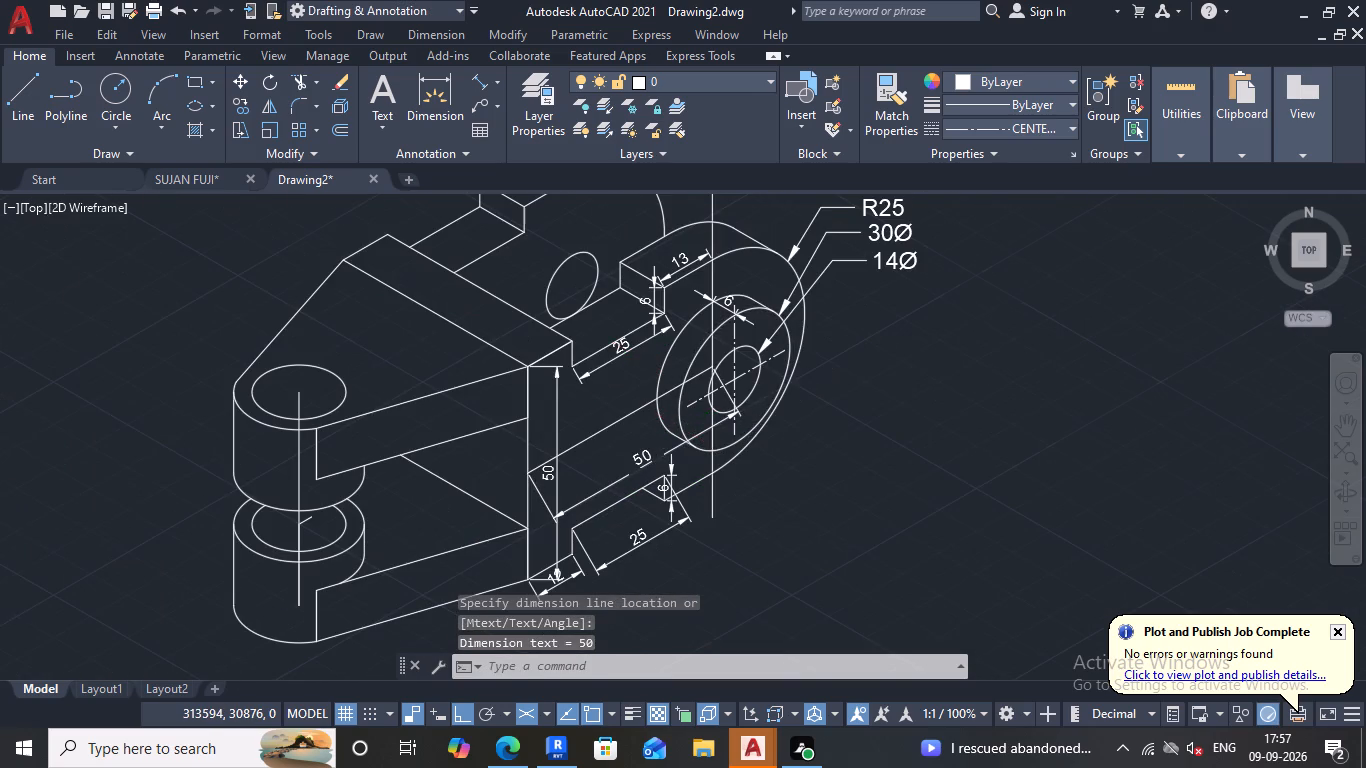
# Erase the slanted construction line and the vertical construction lines that met it behind the boss hole.
pyautogui.scroll(-1, 656, 383)
pyautogui.click(645, 410)
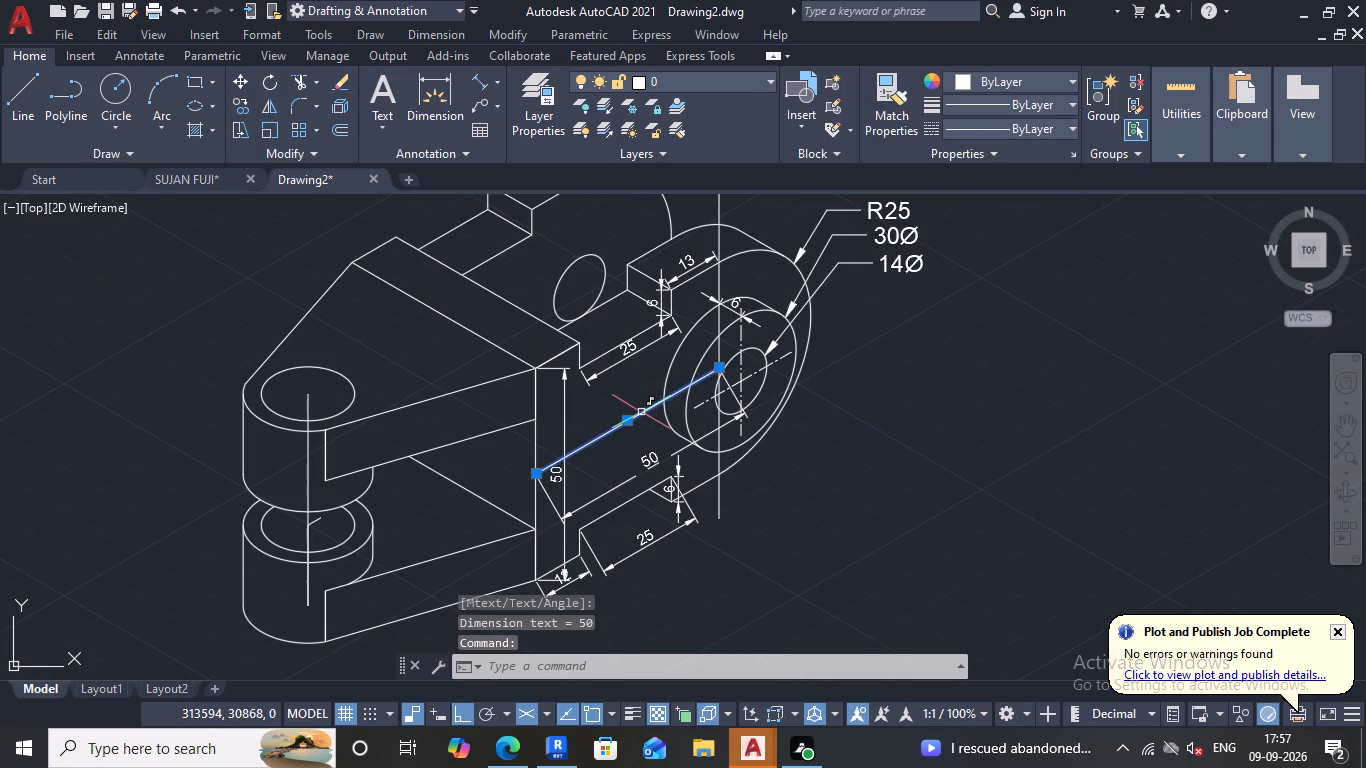
pyautogui.press('Delete')
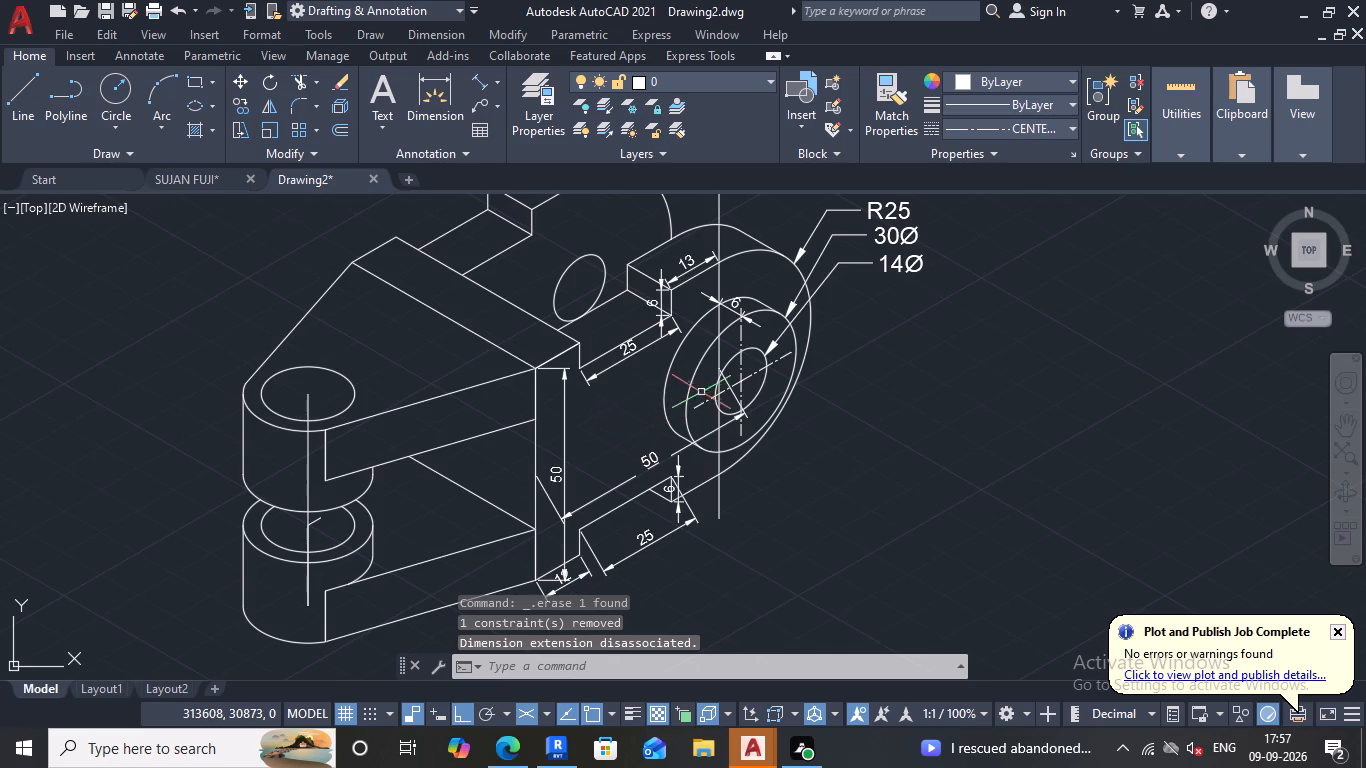
pyautogui.scroll(2, 706, 388)
pyautogui.scroll(-3, 711, 377)
pyautogui.scroll(3, 719, 311)
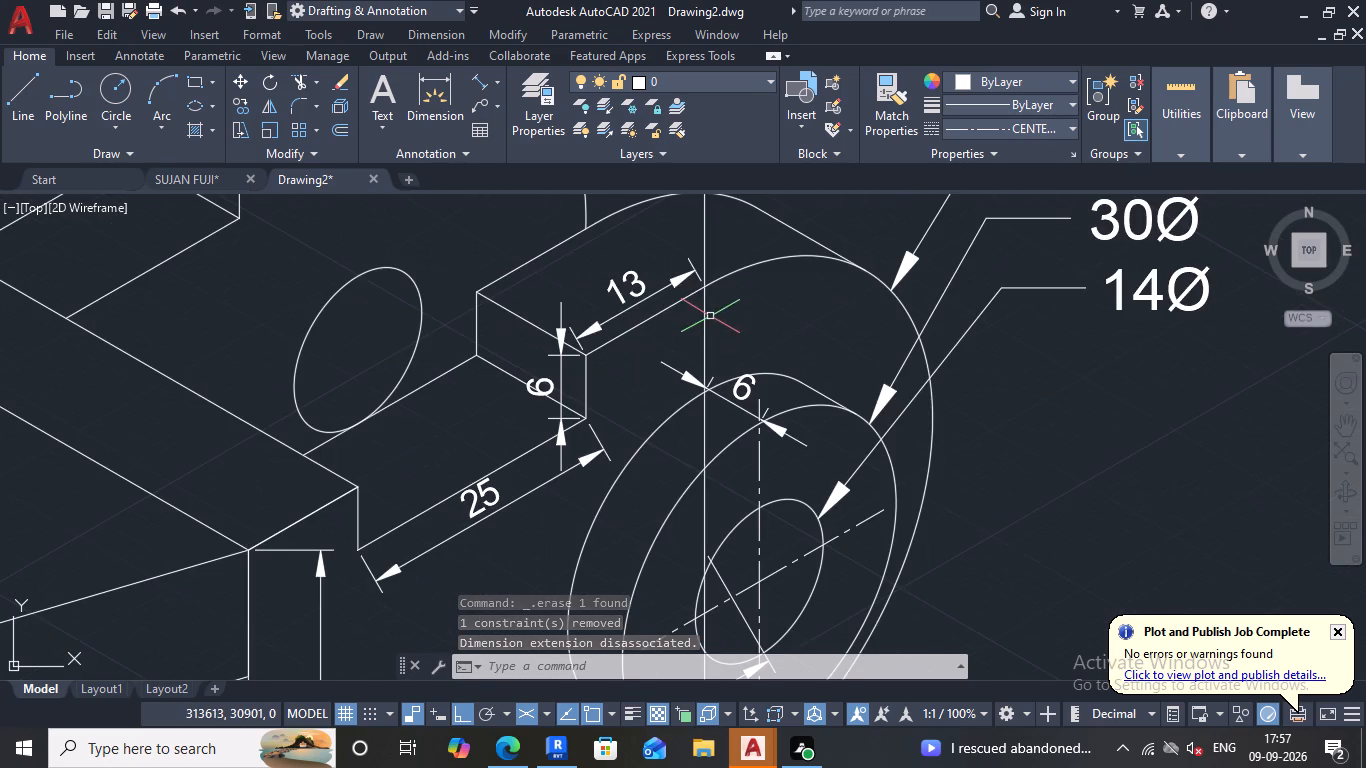
pyautogui.click(705, 322)
pyautogui.scroll(3, 685, 518)
pyautogui.scroll(-2, 695, 492)
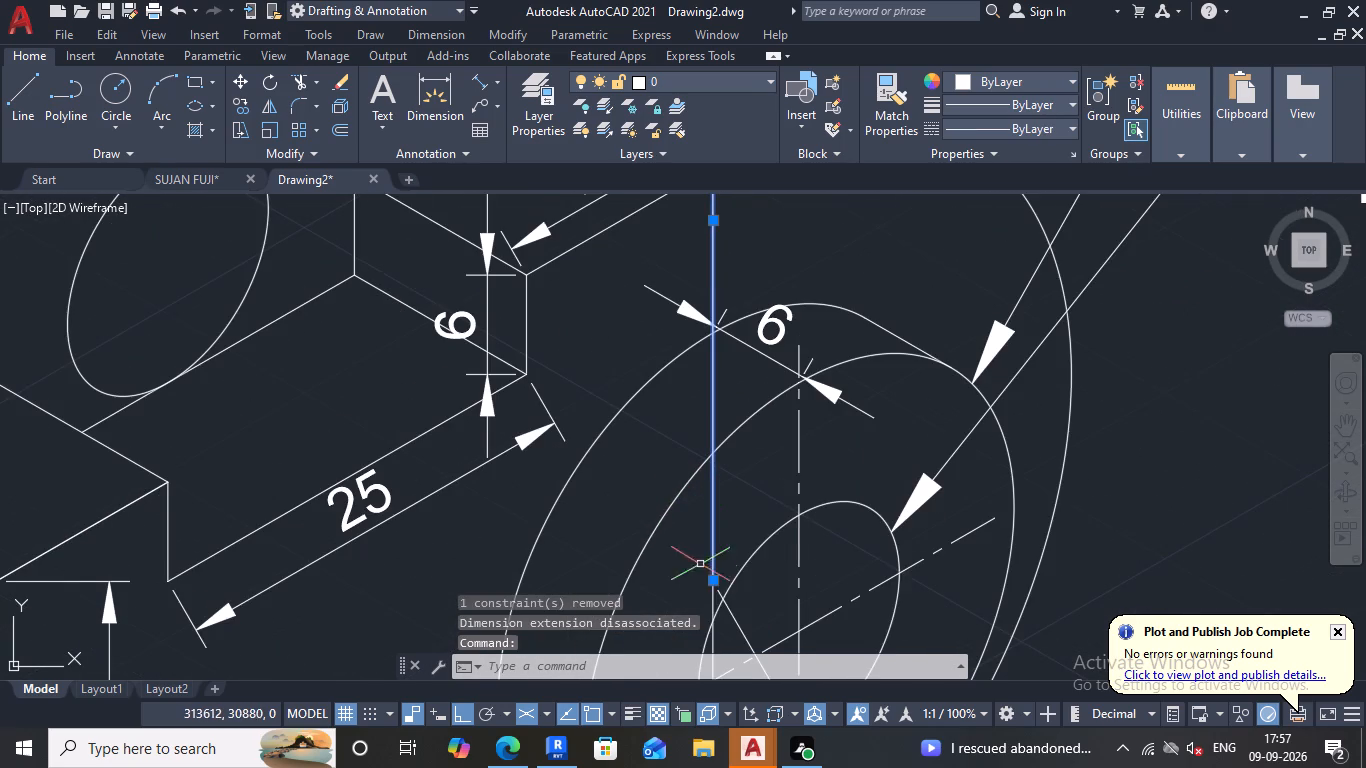
pyautogui.moveTo(722, 571); pyautogui.dragTo(718, 451, button='middle')
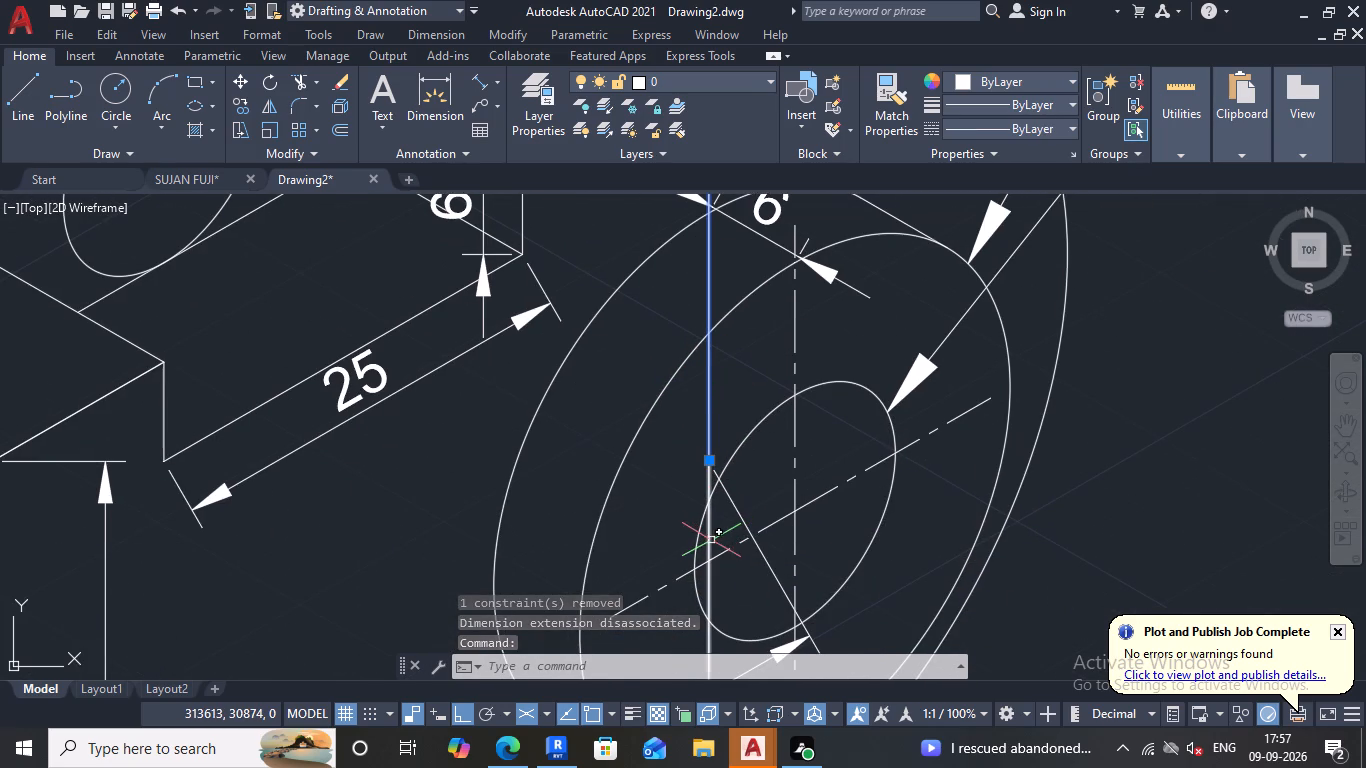
pyautogui.click(711, 540)
pyautogui.press('Delete')
pyautogui.scroll(-3, 731, 479)
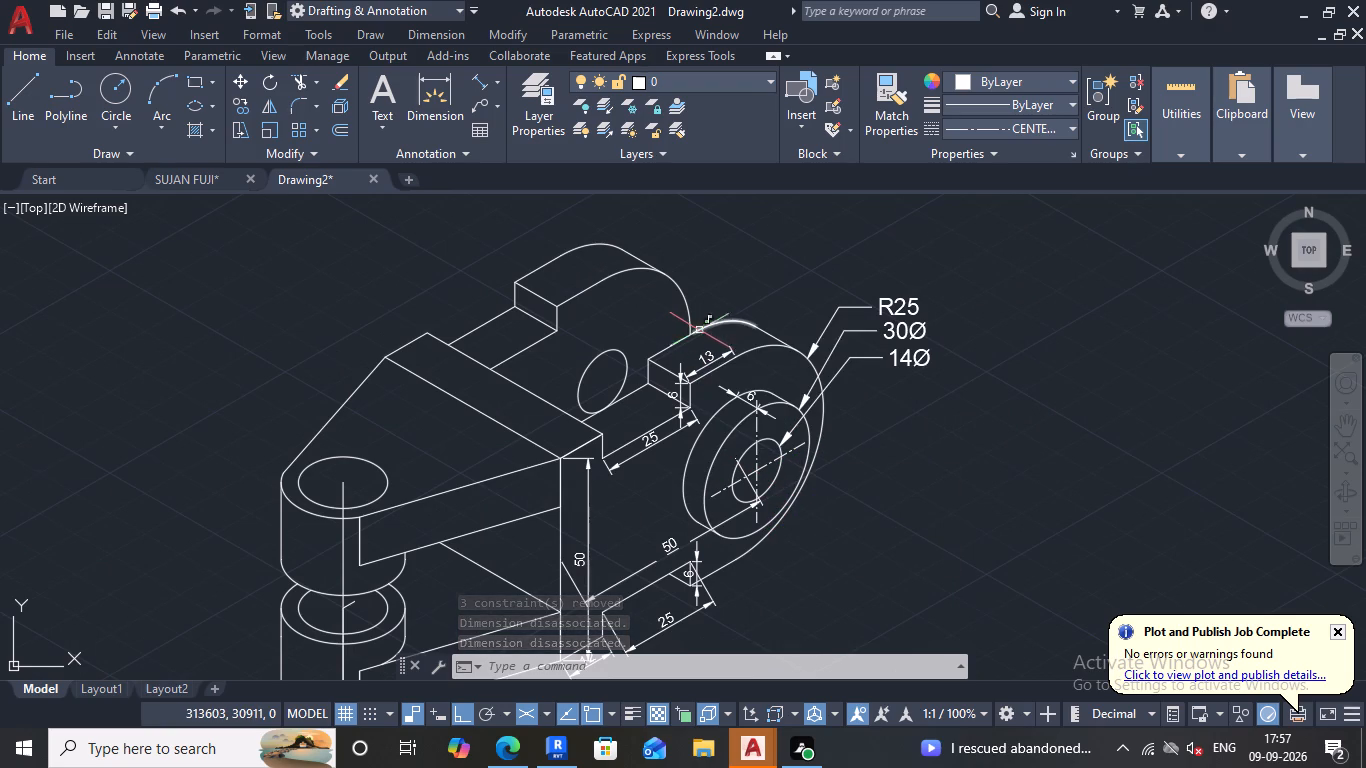
# Draw a line about 53 mm long at 150° from the front lug's arc start, at the 13 mm dimension's end, past the rear lug.
pyautogui.scroll(2, 714, 326)
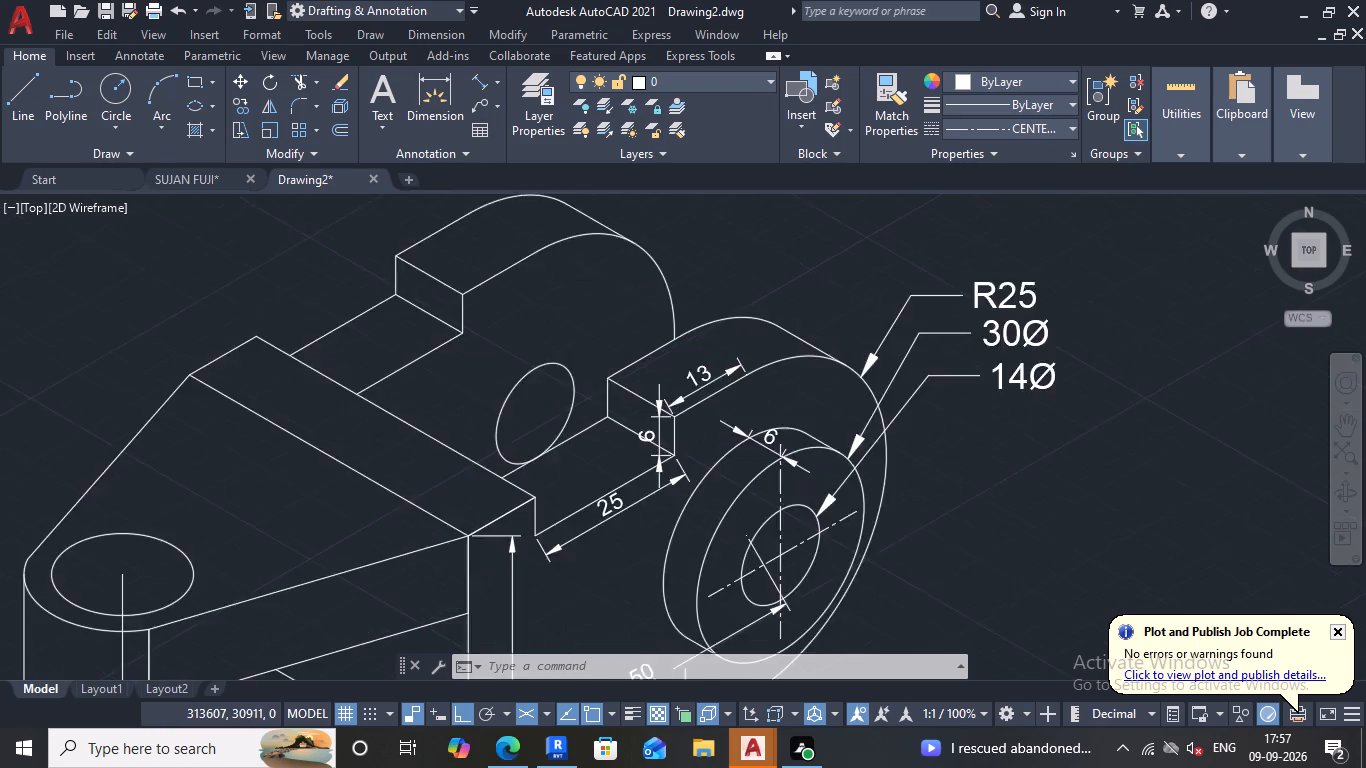
pyautogui.click(9, 93)
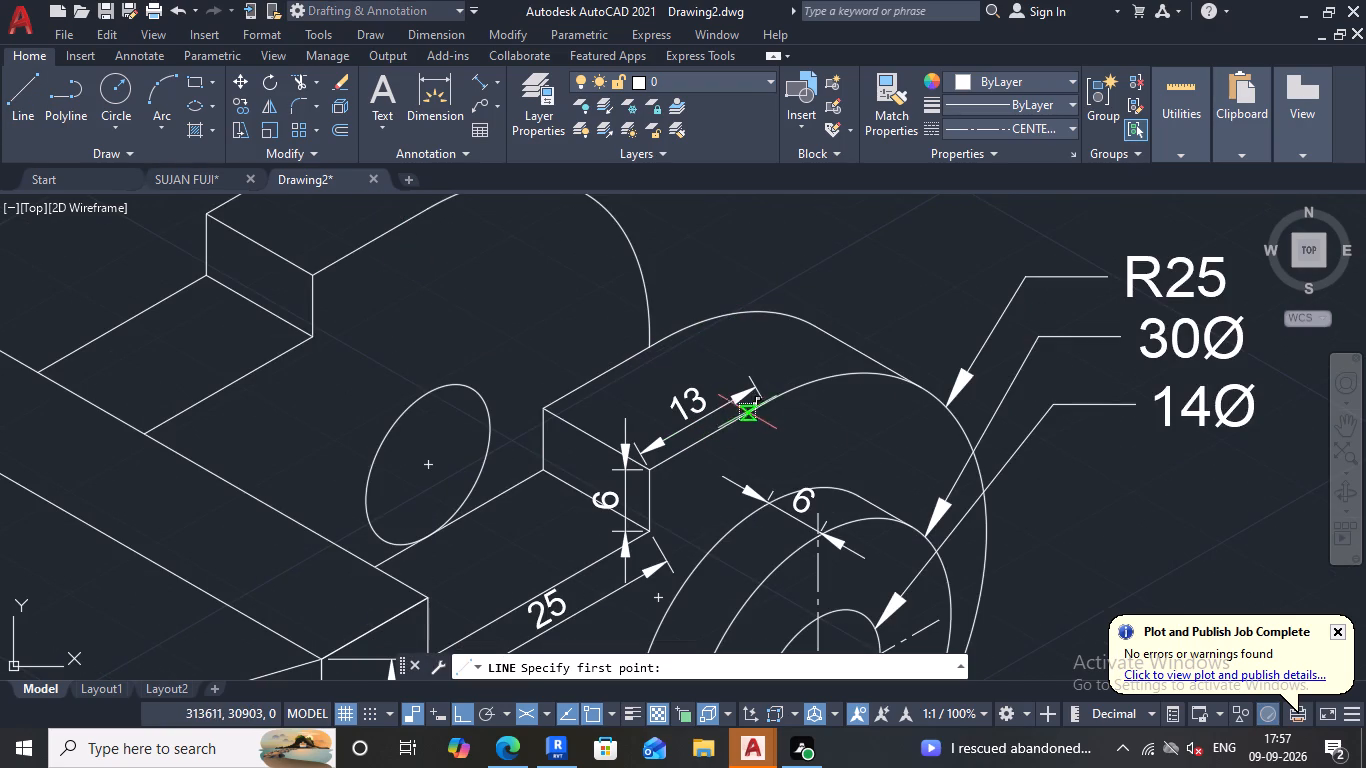
pyautogui.click(761, 406)
pyautogui.moveTo(517, 257); pyautogui.dragTo(543, 297, button='middle')
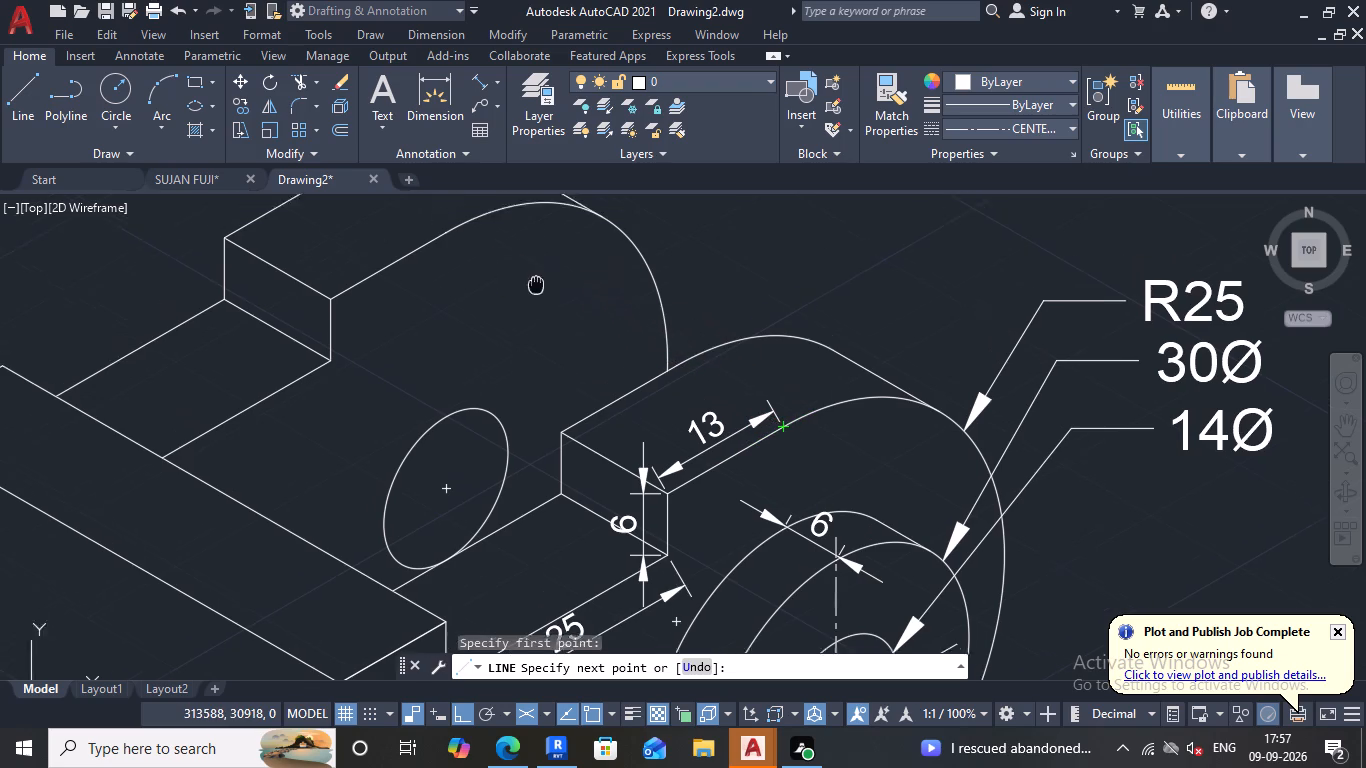
pyautogui.moveTo(543, 297); pyautogui.dragTo(564, 355, button='middle')
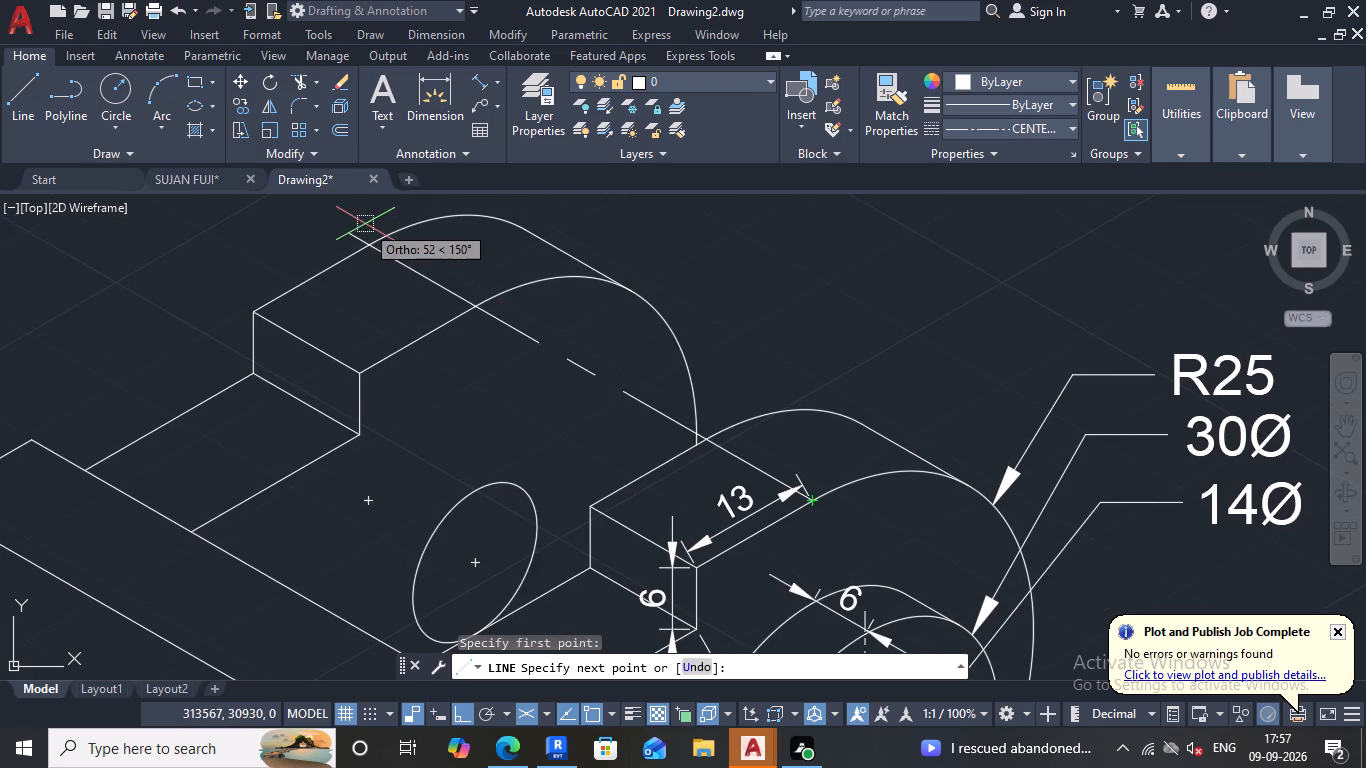
pyautogui.click(342, 230)
pyautogui.press('Escape')
# Set the linetype of the new line across both lugs to ByLayer.
pyautogui.click(440, 254)
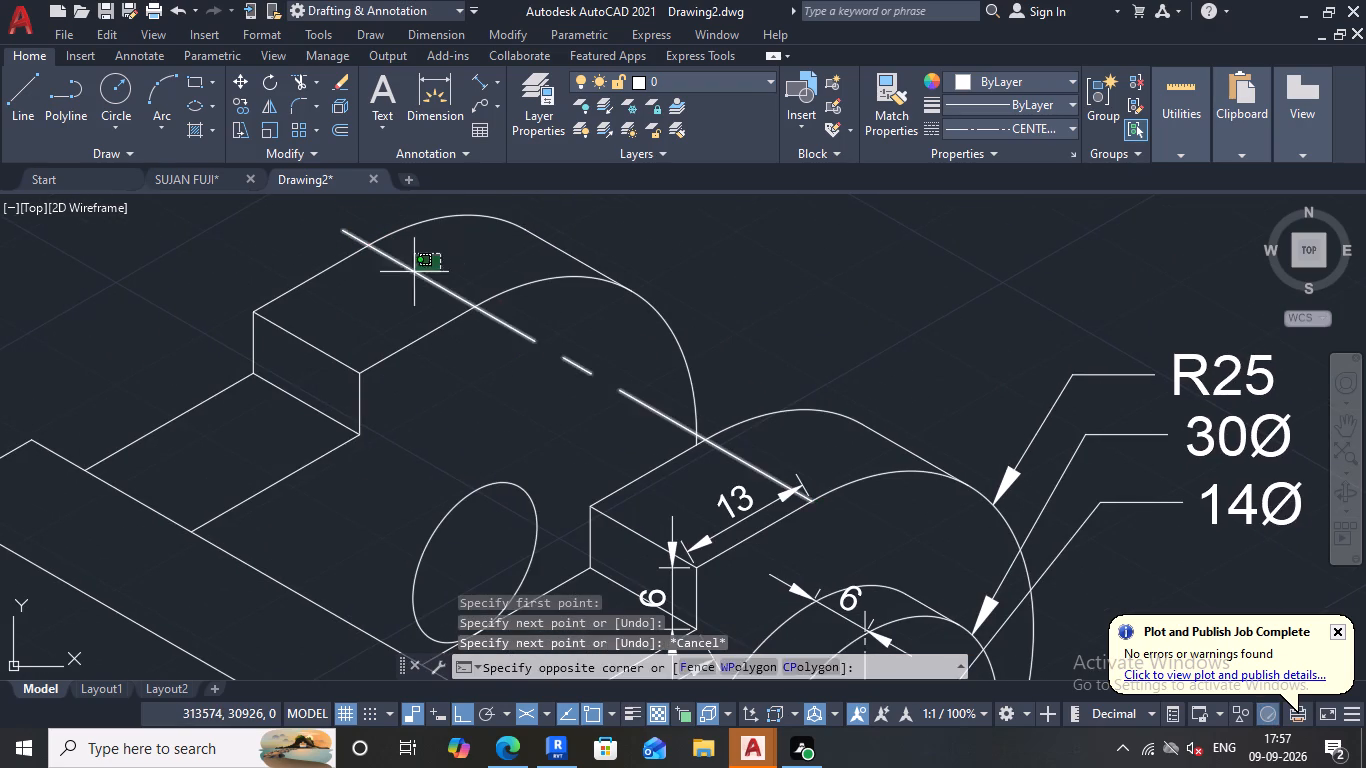
pyautogui.click(404, 280)
pyautogui.hotkey('ctrl', '1')
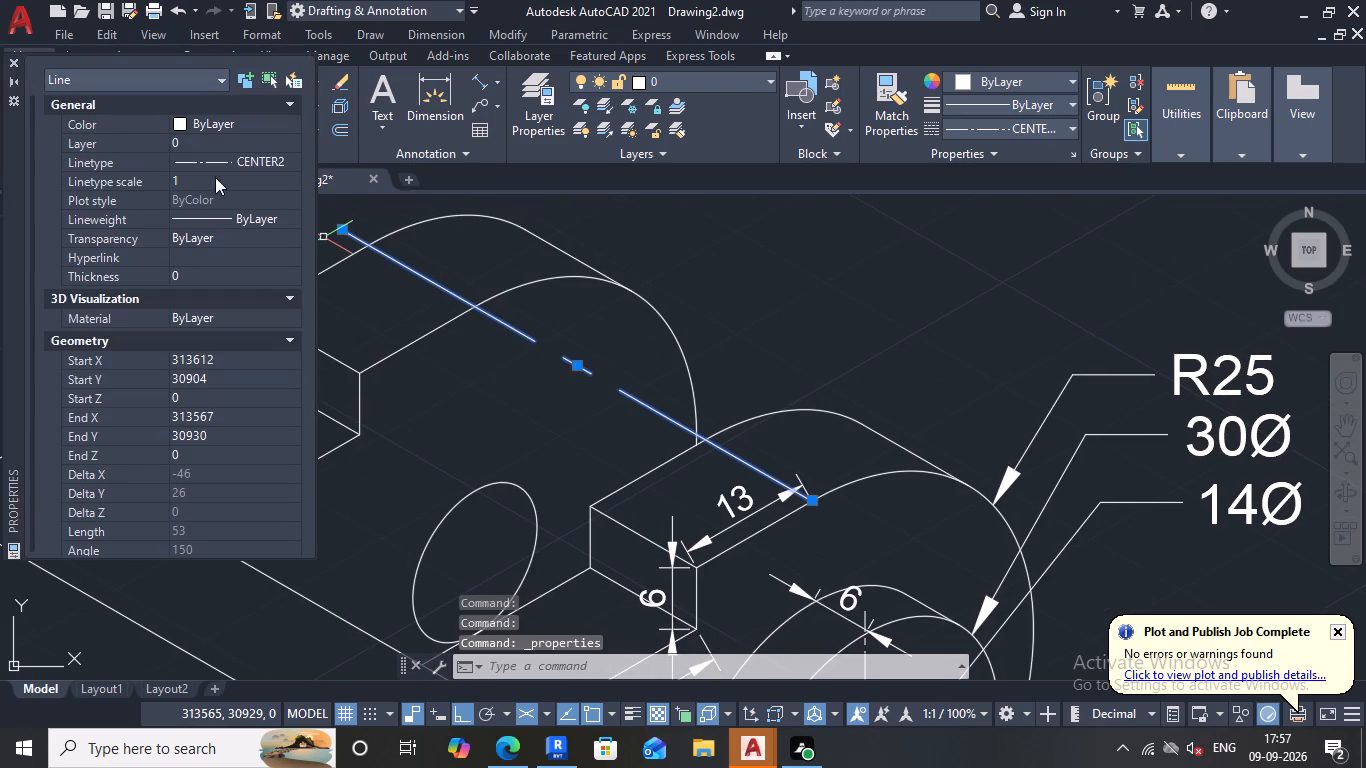
pyautogui.click(272, 161)
pyautogui.click(290, 157)
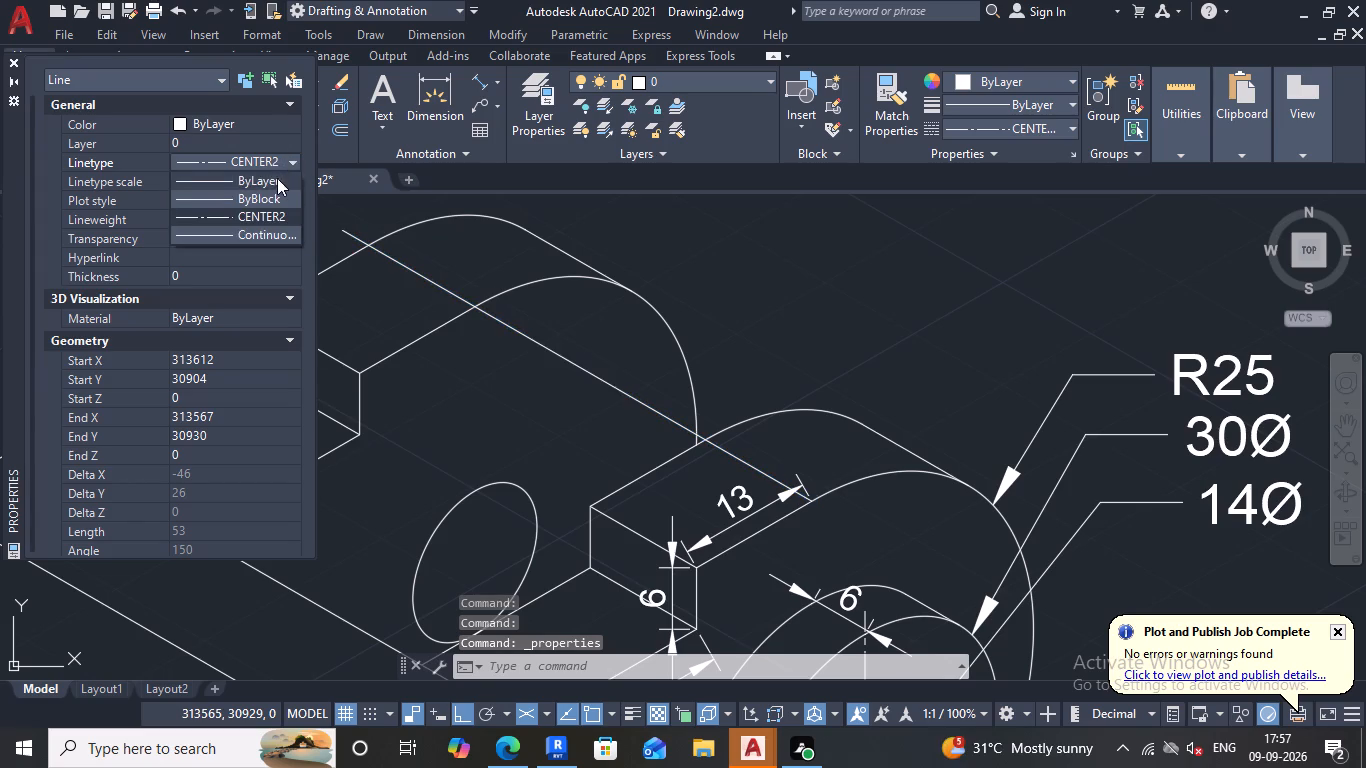
pyautogui.click(277, 178)
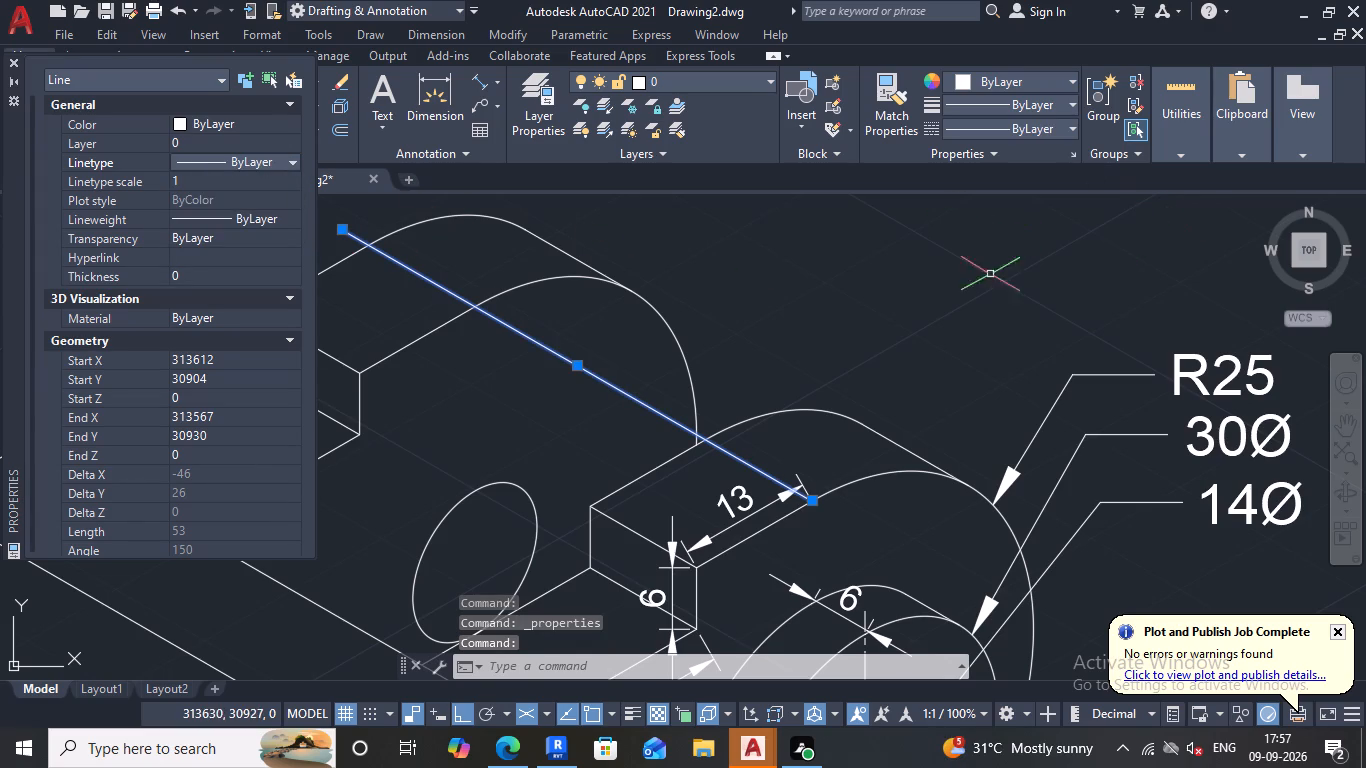
pyautogui.click(937, 282)
pyautogui.click(14, 58)
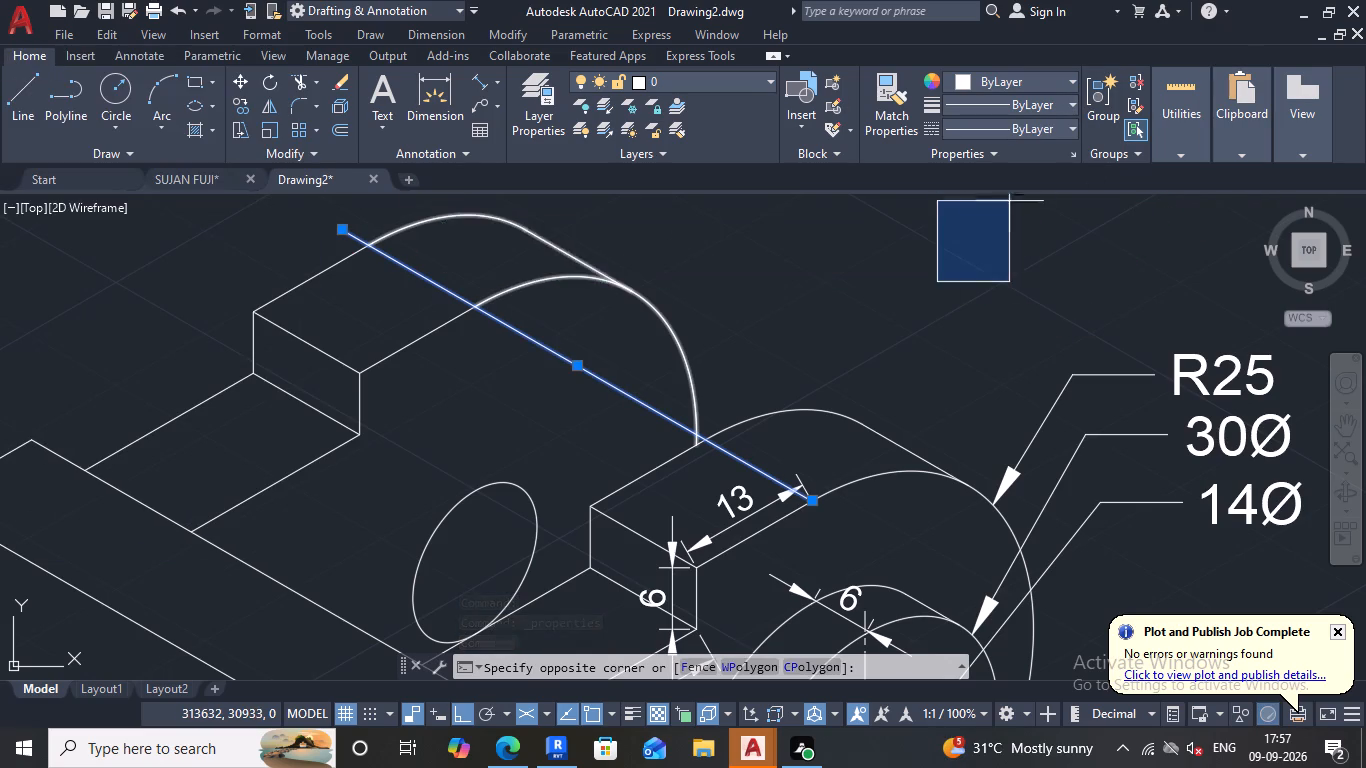
pyautogui.click(1022, 231)
pyautogui.press('Escape')
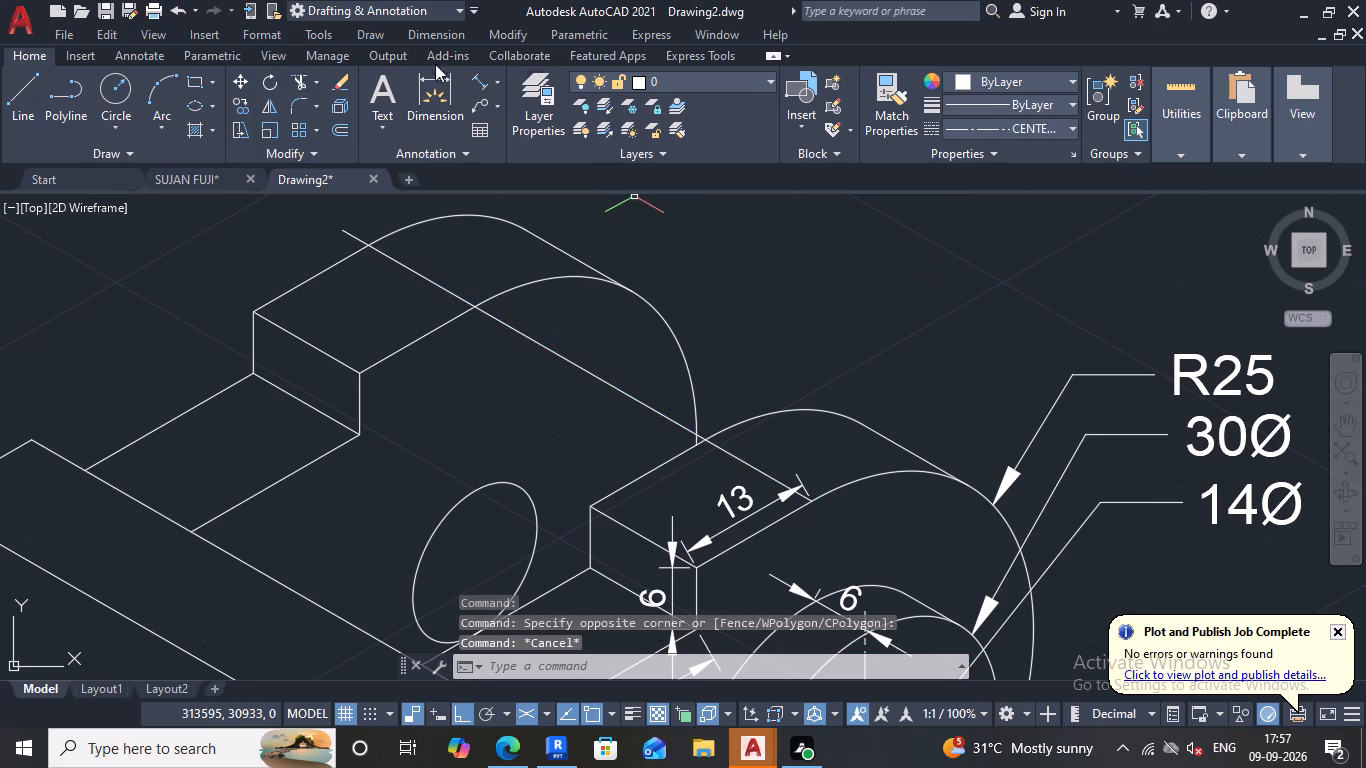
# Trim the line's overhang beyond the rear lug and its portions between the lugs, leaving only the segments across their top faces.
pyautogui.click(296, 81)
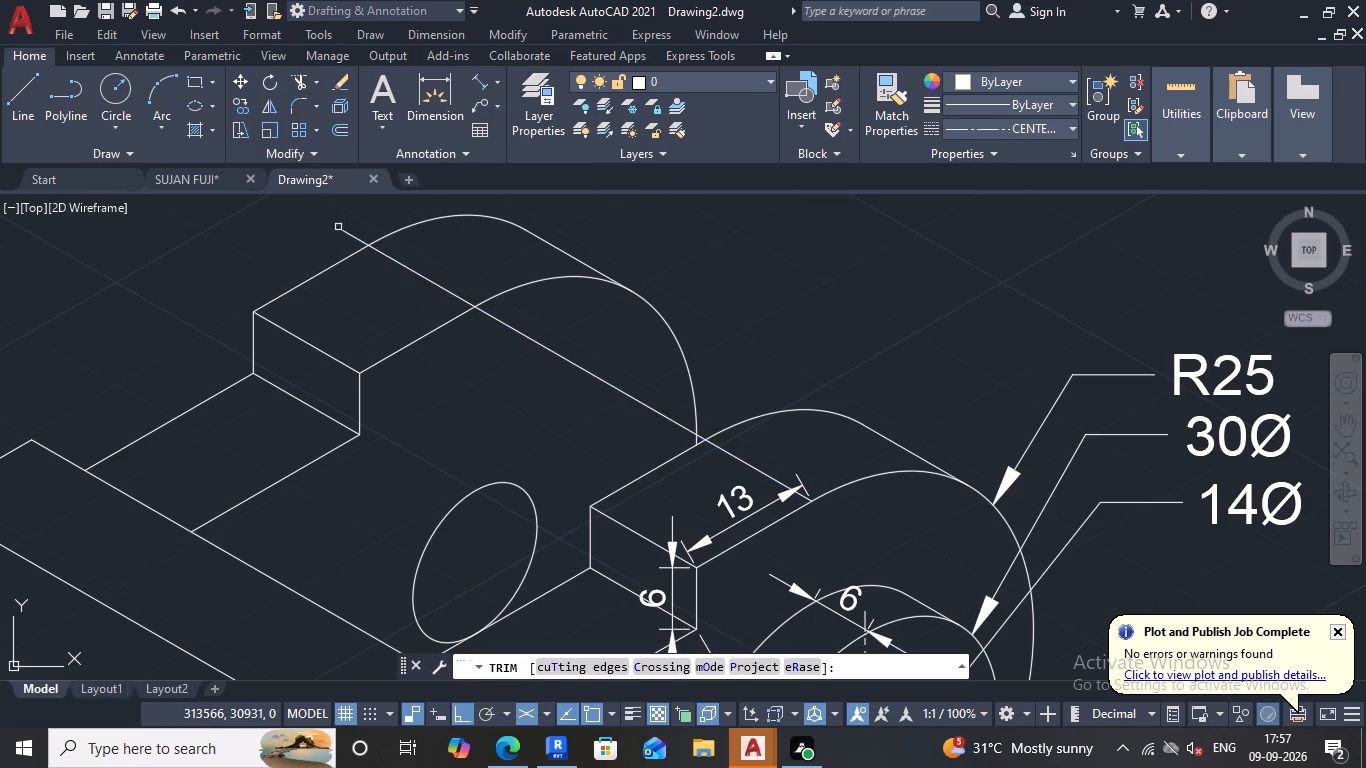
pyautogui.click(351, 236)
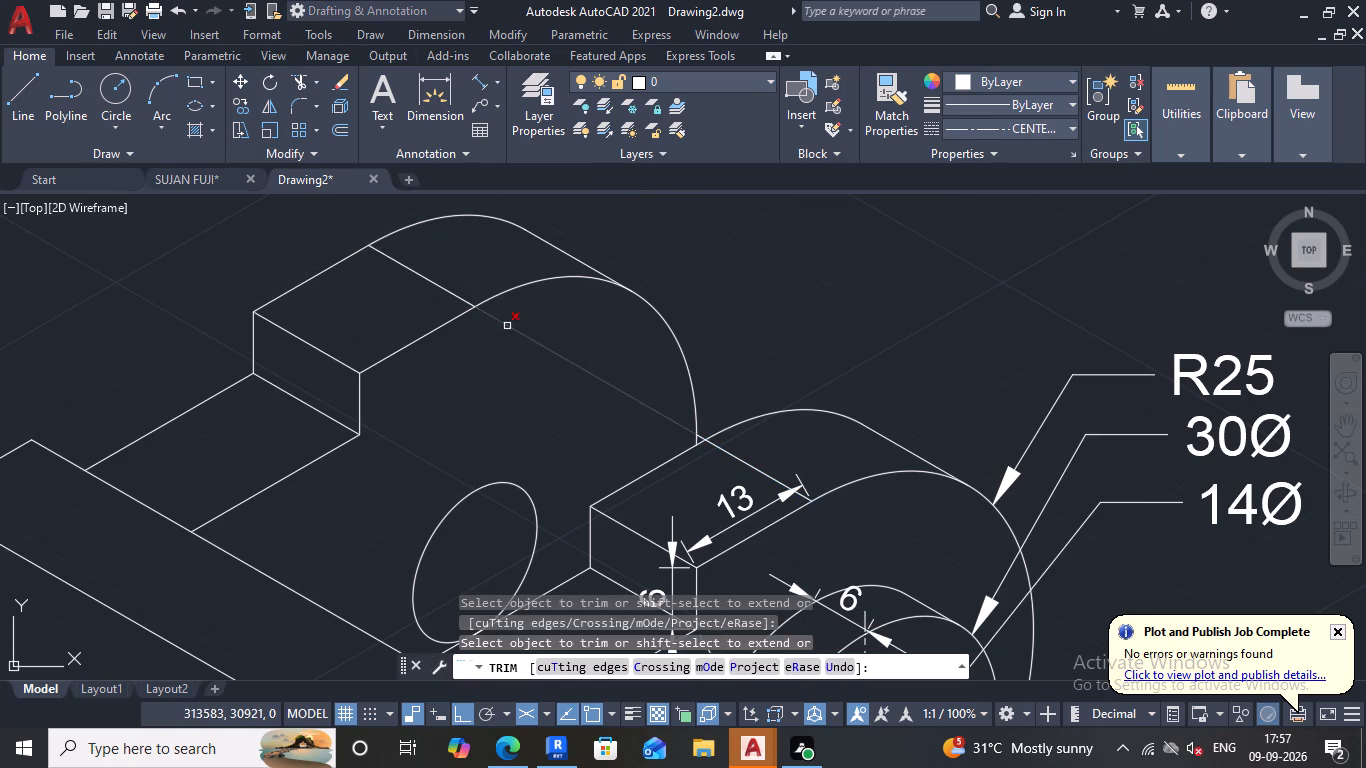
pyautogui.click(509, 325)
pyautogui.scroll(3, 706, 446)
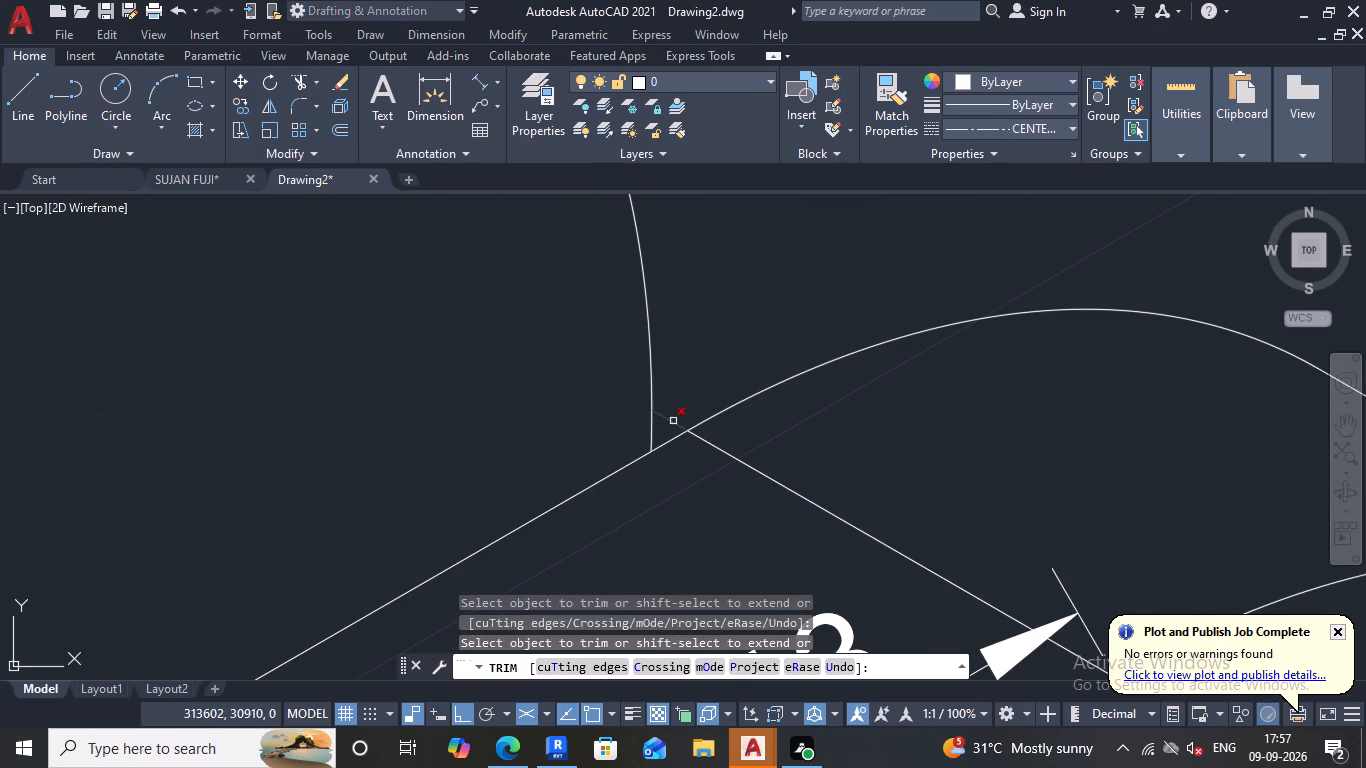
pyautogui.click(673, 421)
pyautogui.scroll(-4, 710, 340)
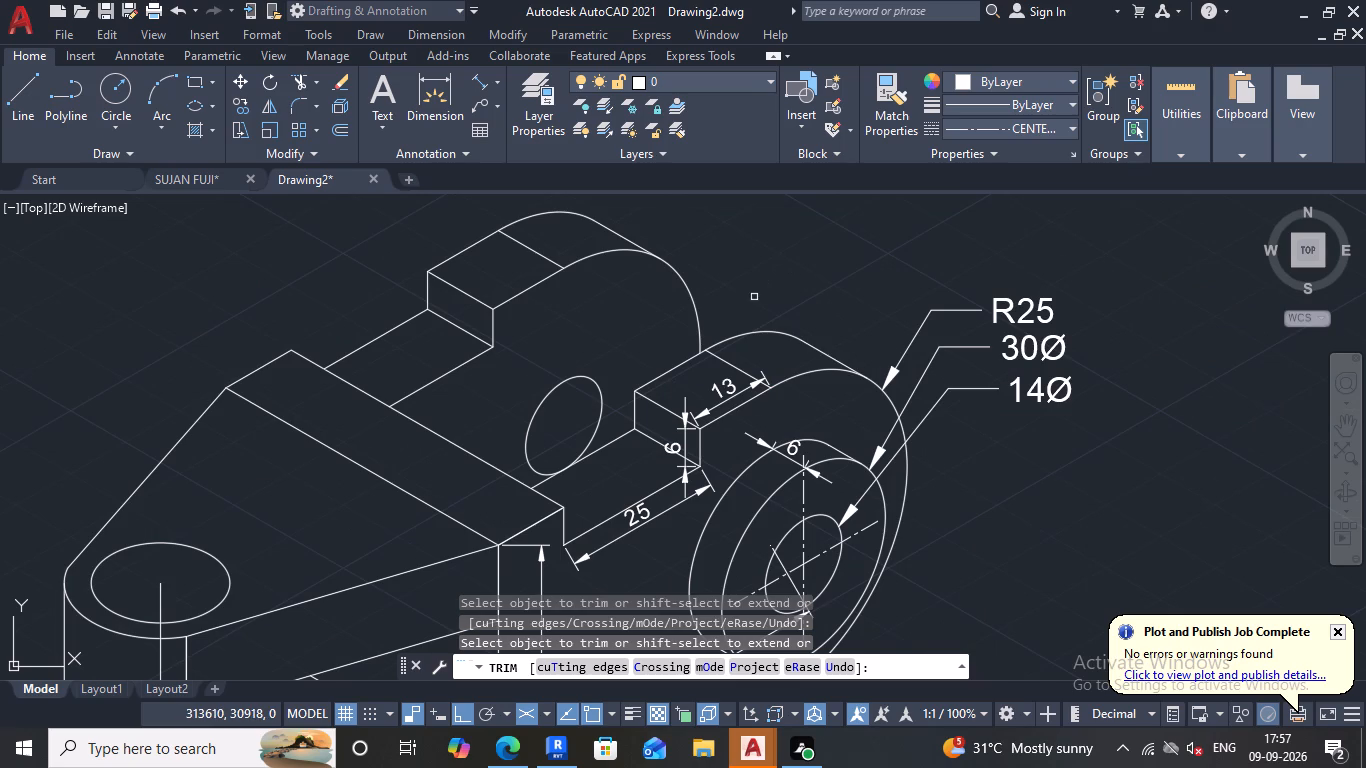
# Add an aligned dimension for the gap between the two lugs, from the front lug's top inner corner to the rear lug's.
pyautogui.scroll(1, 754, 297)
pyautogui.click(480, 80)
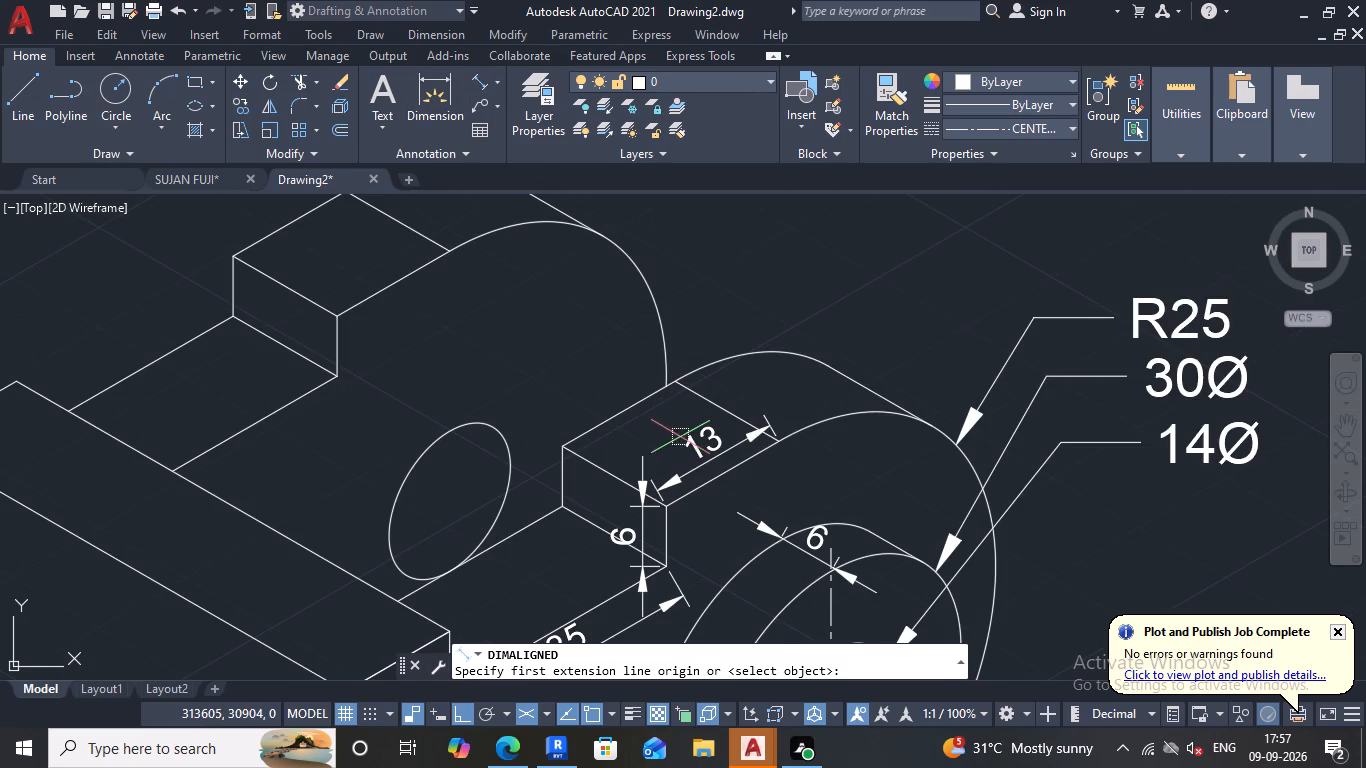
pyautogui.click(555, 451)
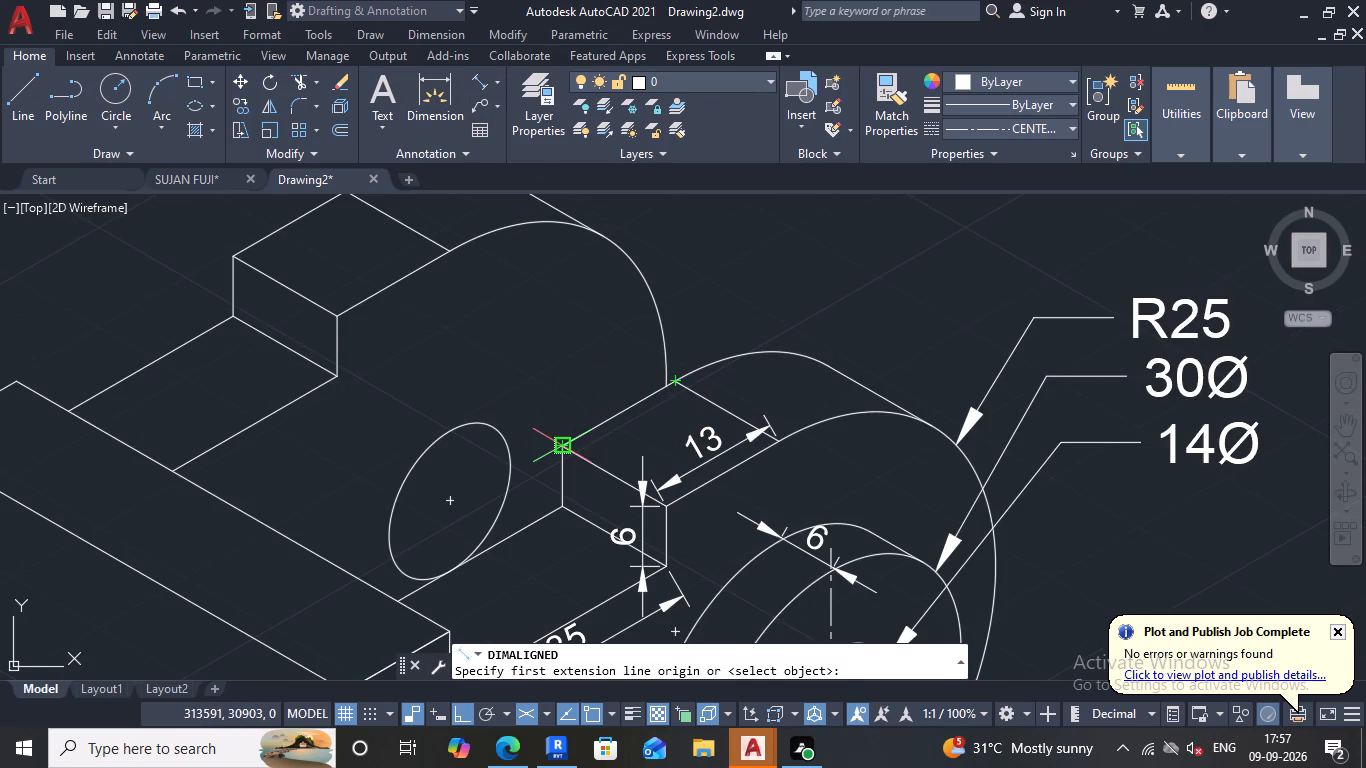
pyautogui.click(335, 321)
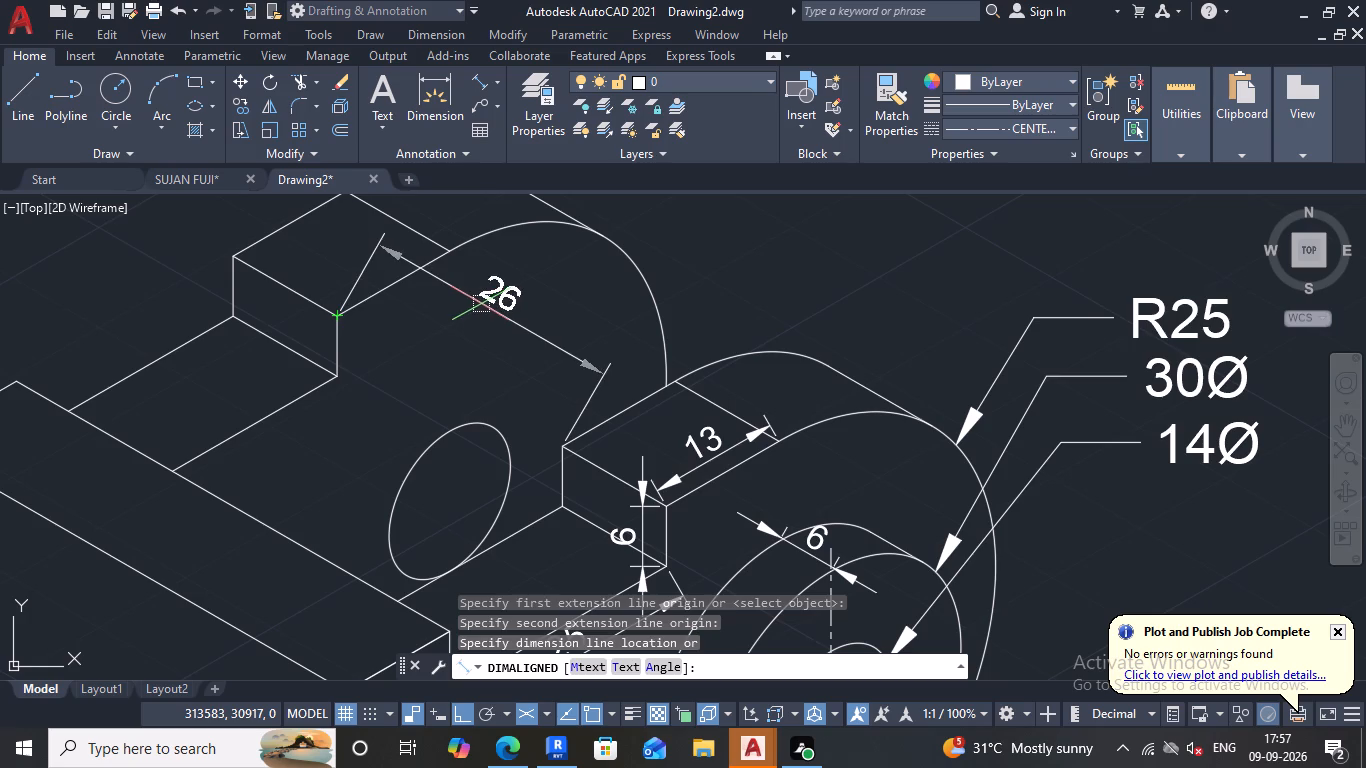
pyautogui.click(481, 304)
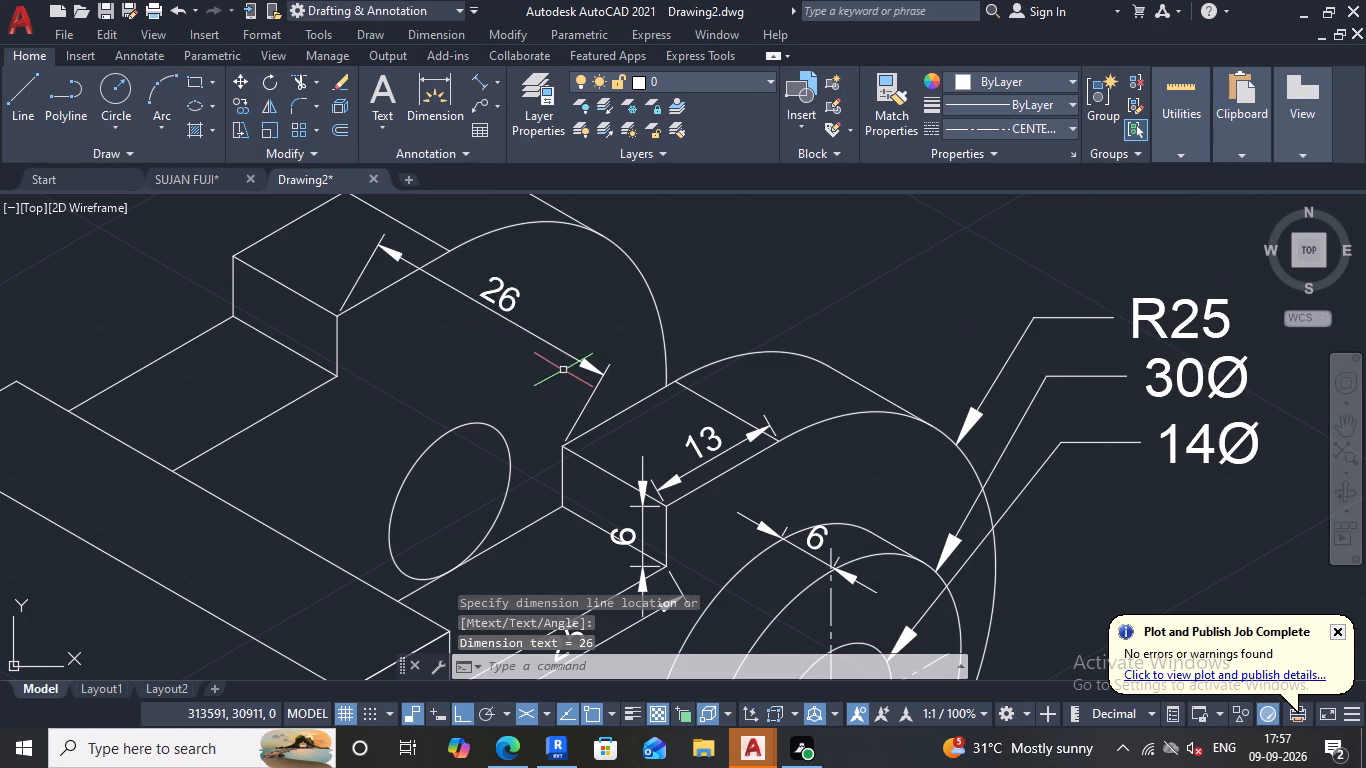
# Add an aligned dimension for the rear lug's thickness along the short top edge of its stepped end.
pyautogui.moveTo(587, 387); pyautogui.dragTo(684, 358, button='middle')
pyautogui.moveTo(684, 358); pyautogui.dragTo(709, 420, button='middle')
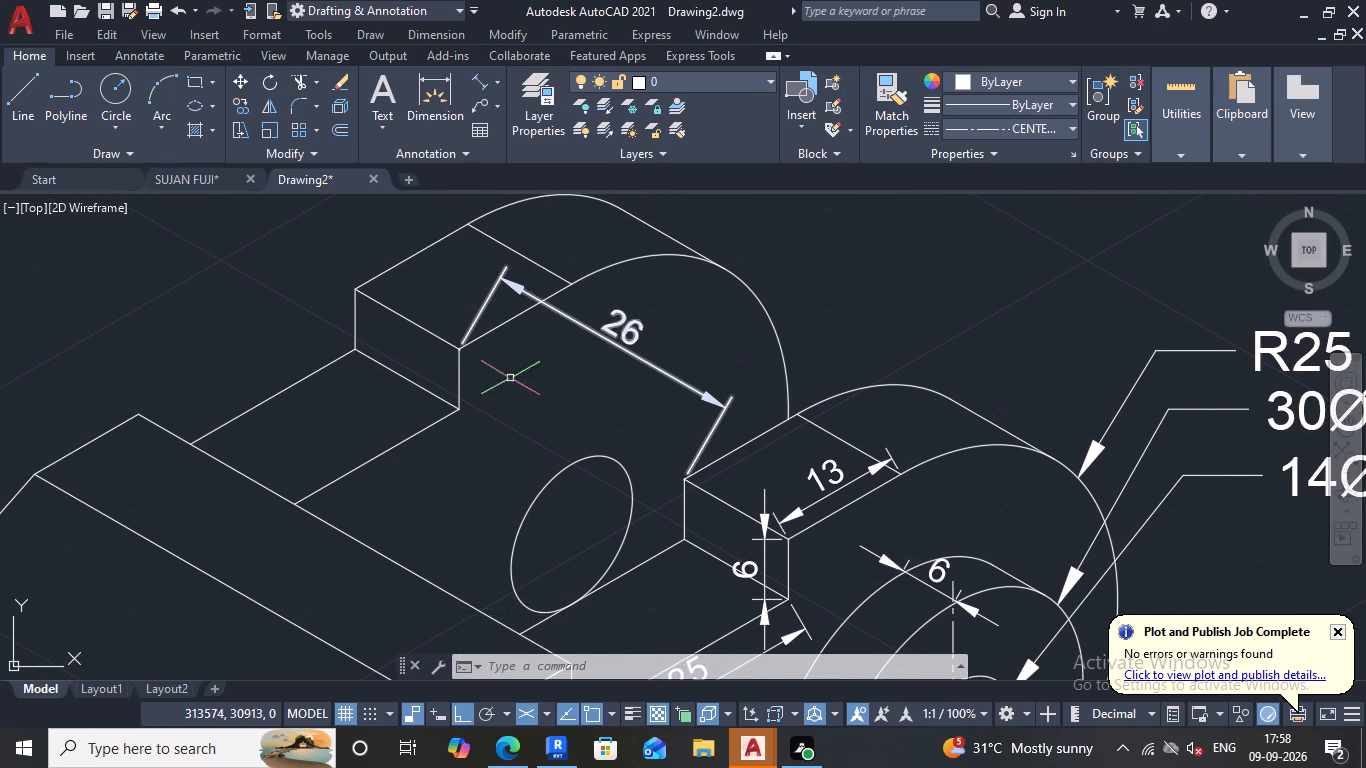
pyautogui.press('space')
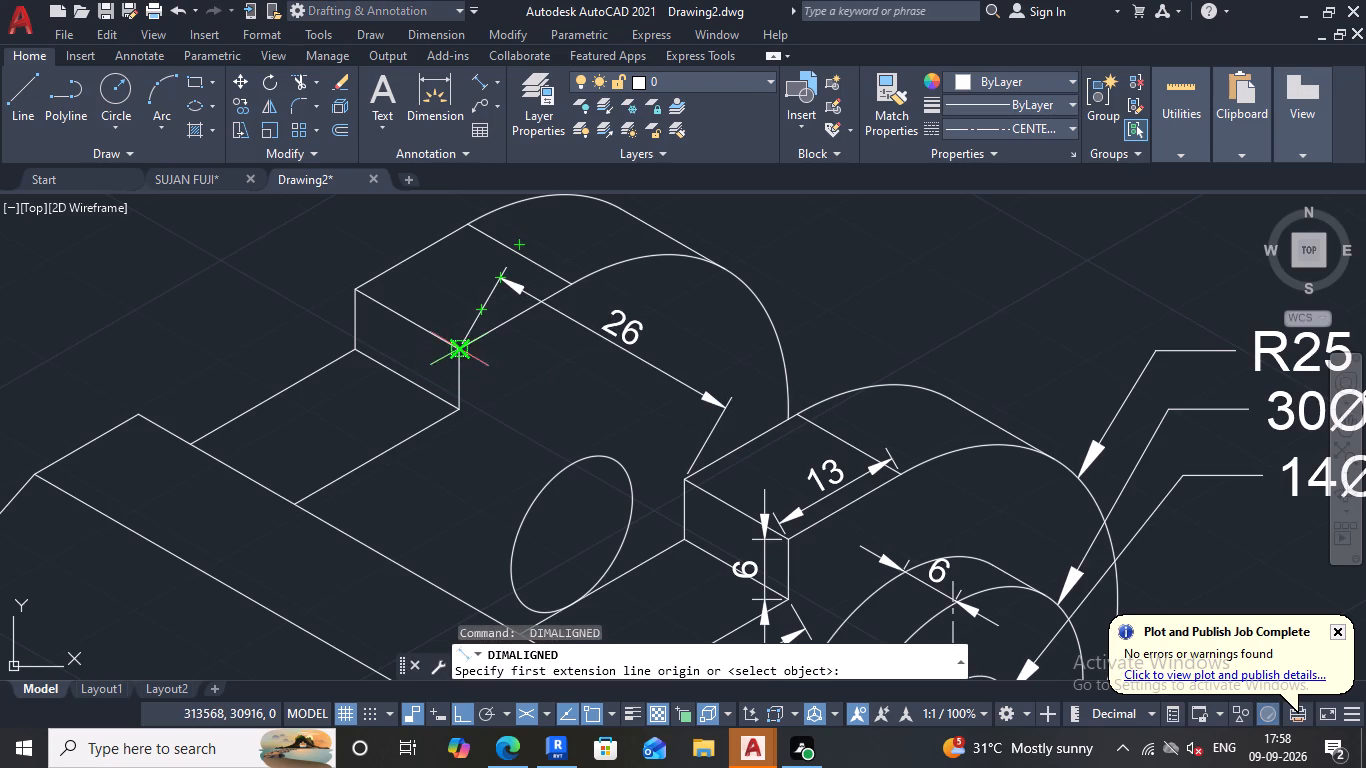
pyautogui.click(453, 354)
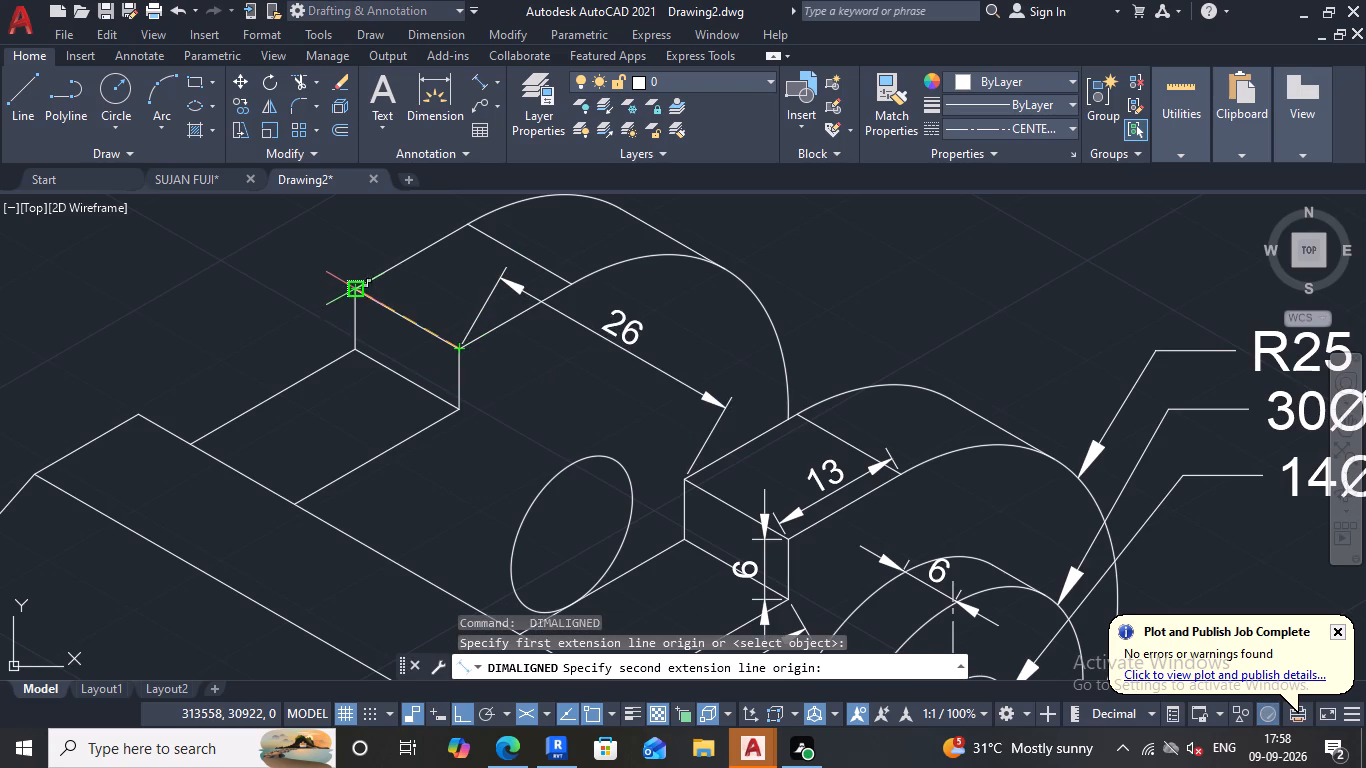
pyautogui.scroll(2, 359, 293)
pyautogui.click(345, 285)
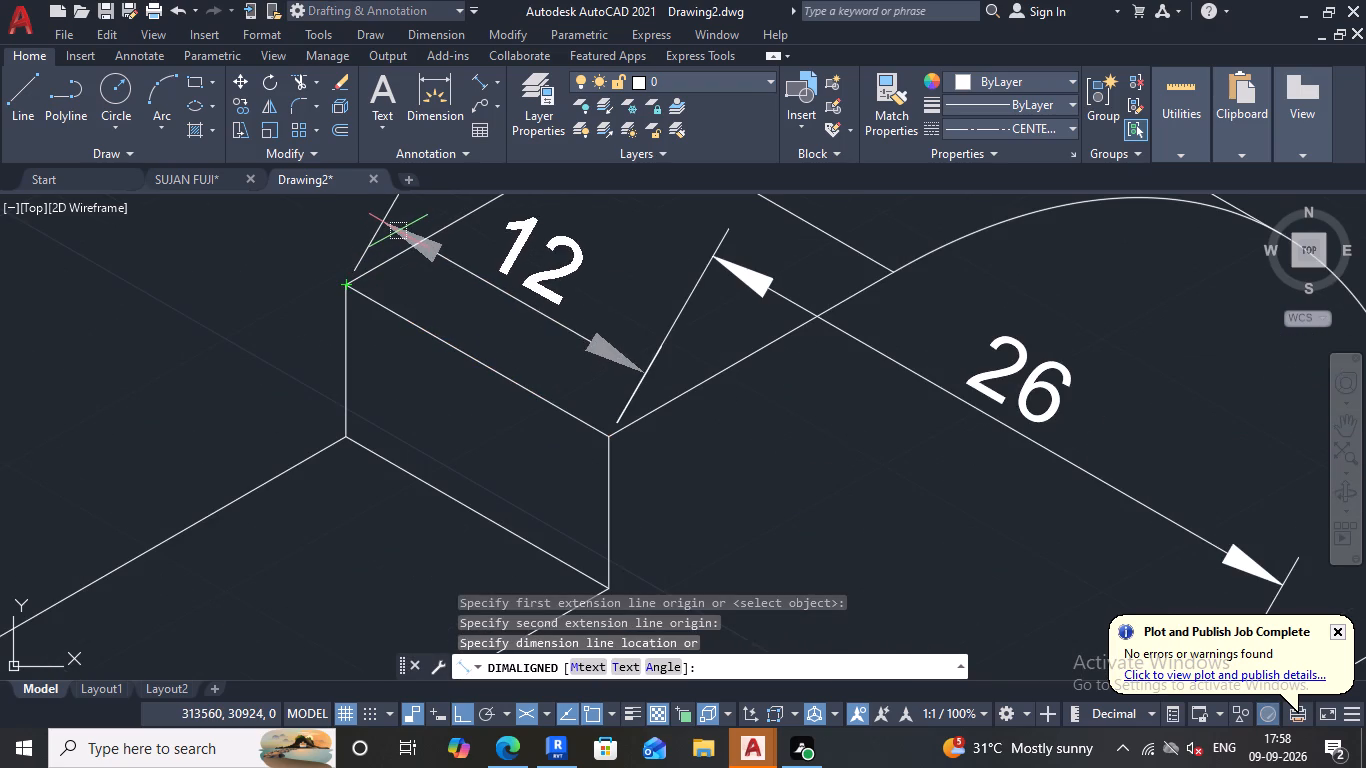
pyautogui.click(413, 214)
# Erase the slanted line across the tapered arm's top face, parallel to its rear edge.
pyautogui.scroll(-1, 544, 313)
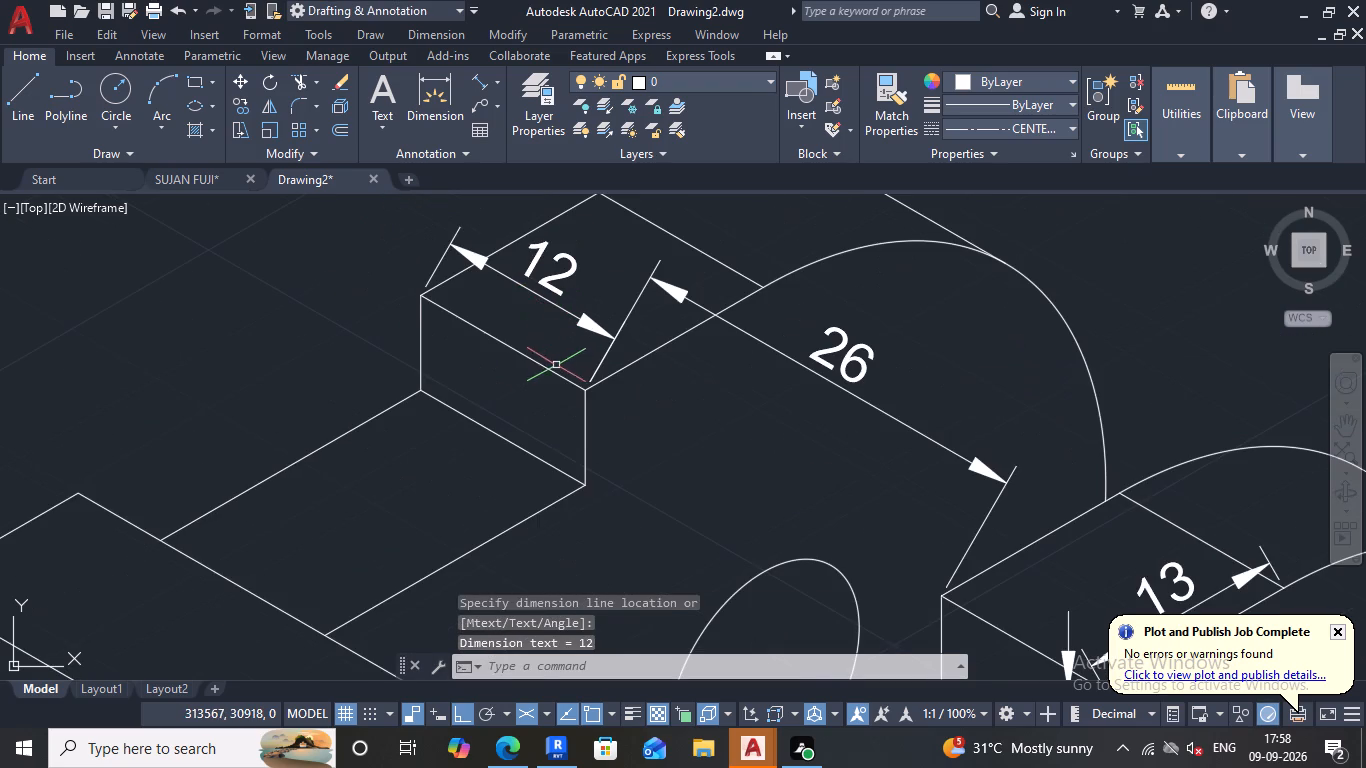
pyautogui.scroll(-1, 641, 425)
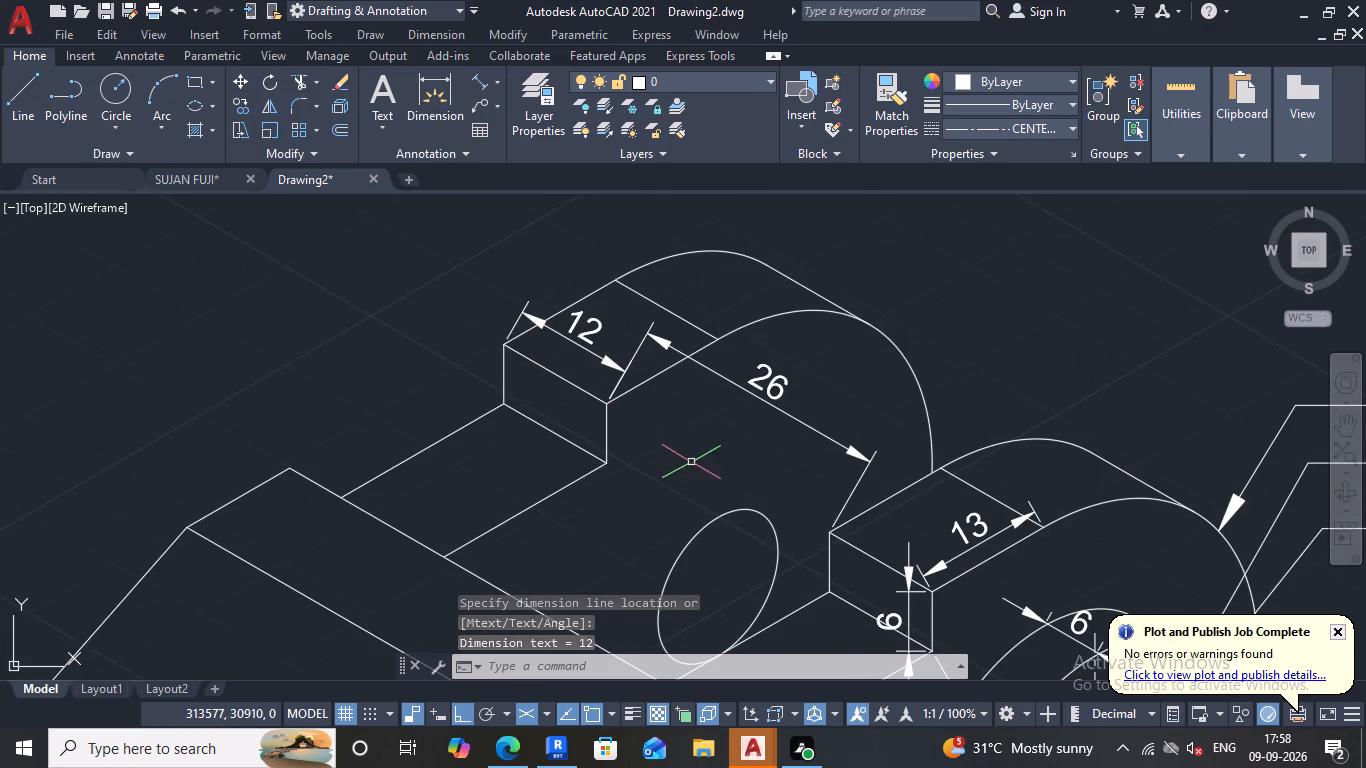
pyautogui.moveTo(704, 484); pyautogui.dragTo(622, 432, button='middle')
pyautogui.scroll(-1, 622, 431)
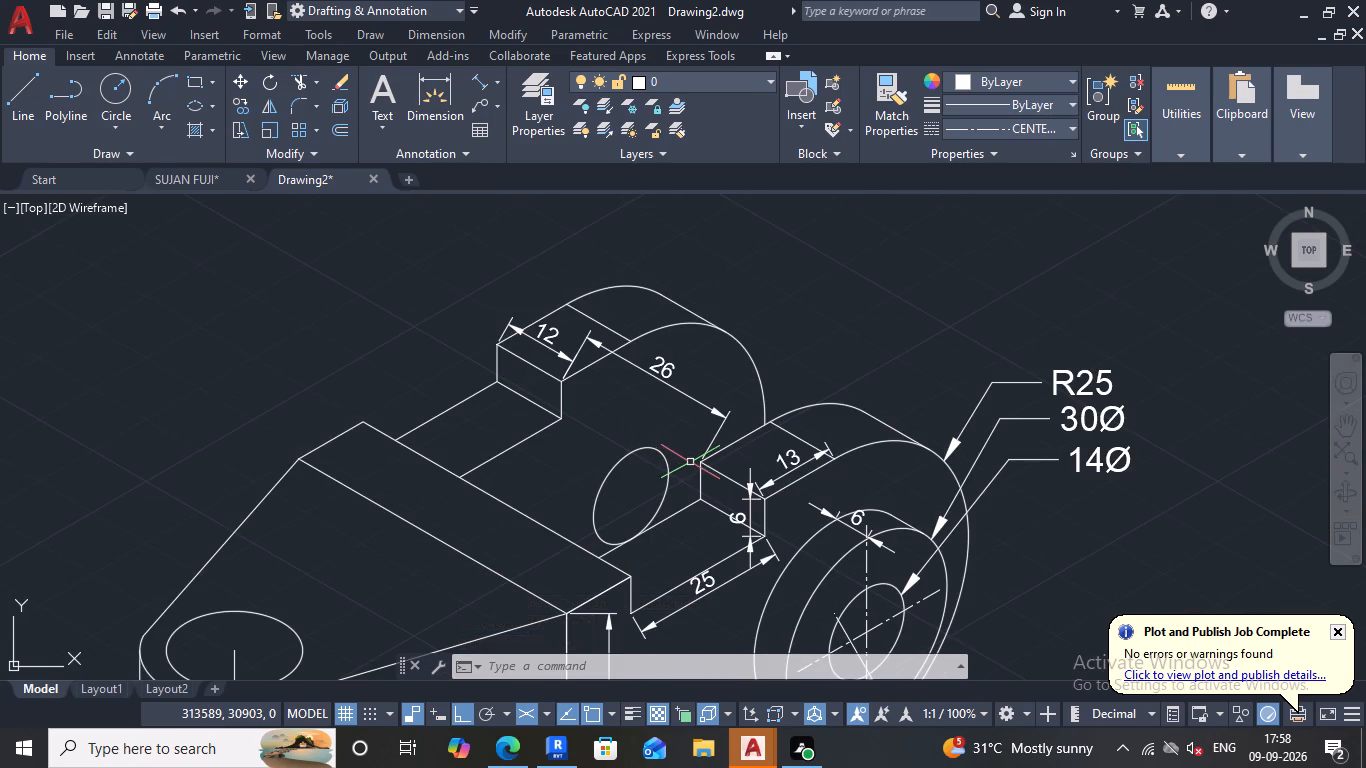
pyautogui.moveTo(709, 459); pyautogui.dragTo(783, 398, button='middle')
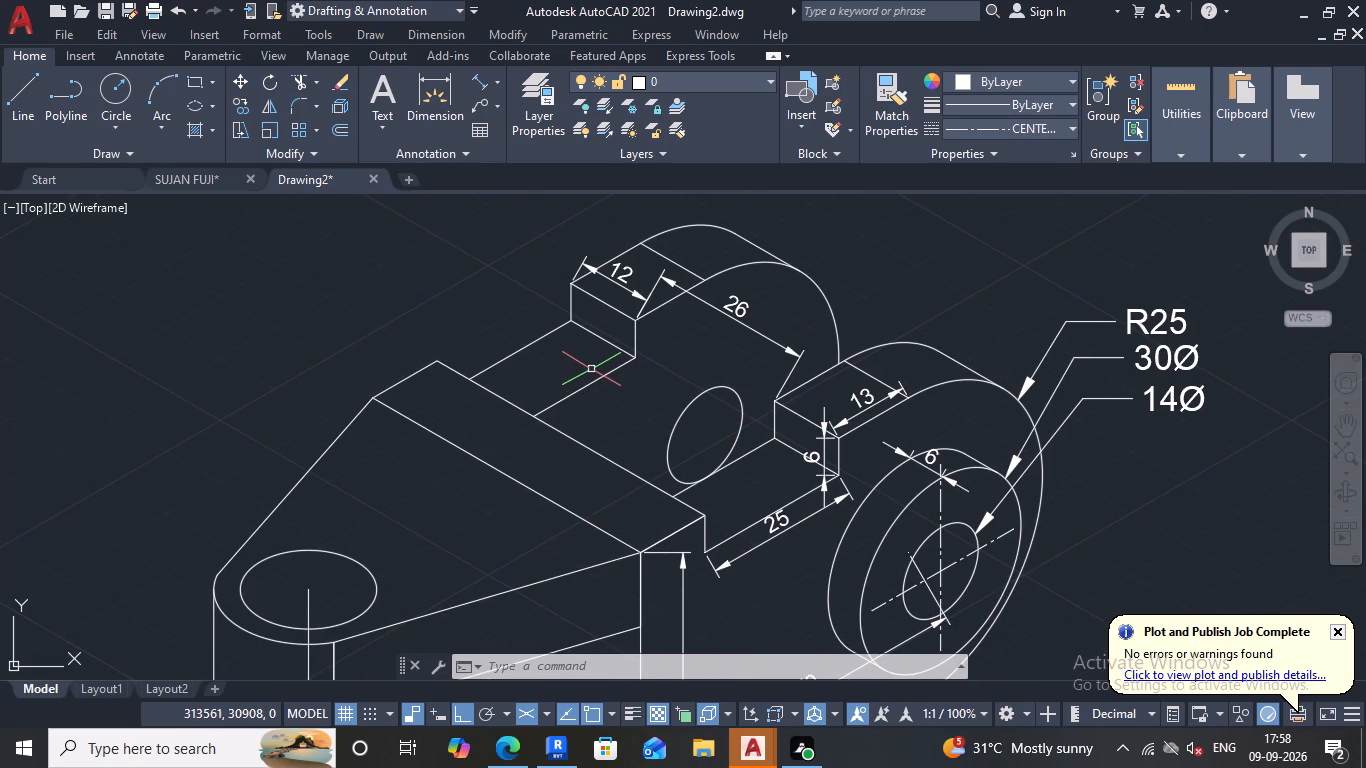
pyautogui.scroll(-1, 589, 374)
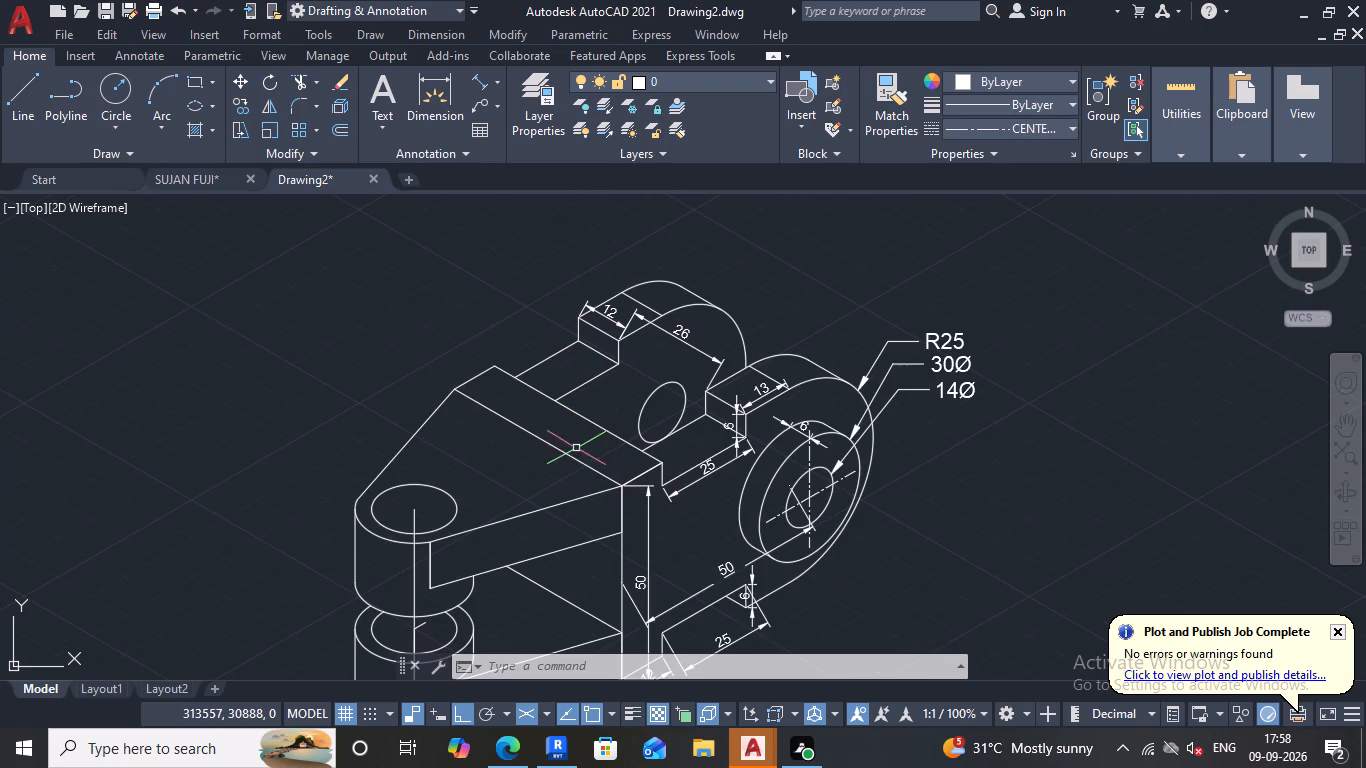
pyautogui.click(565, 452)
pyautogui.press('Delete')
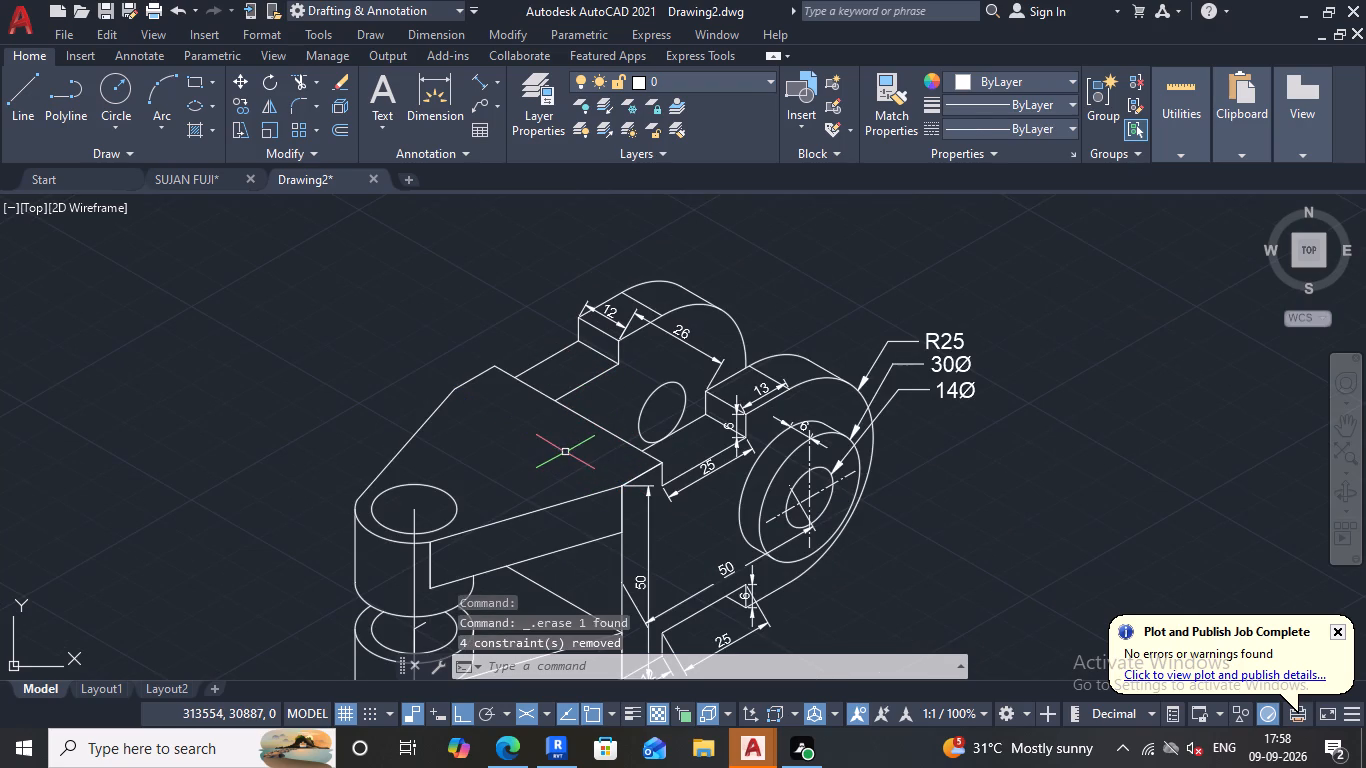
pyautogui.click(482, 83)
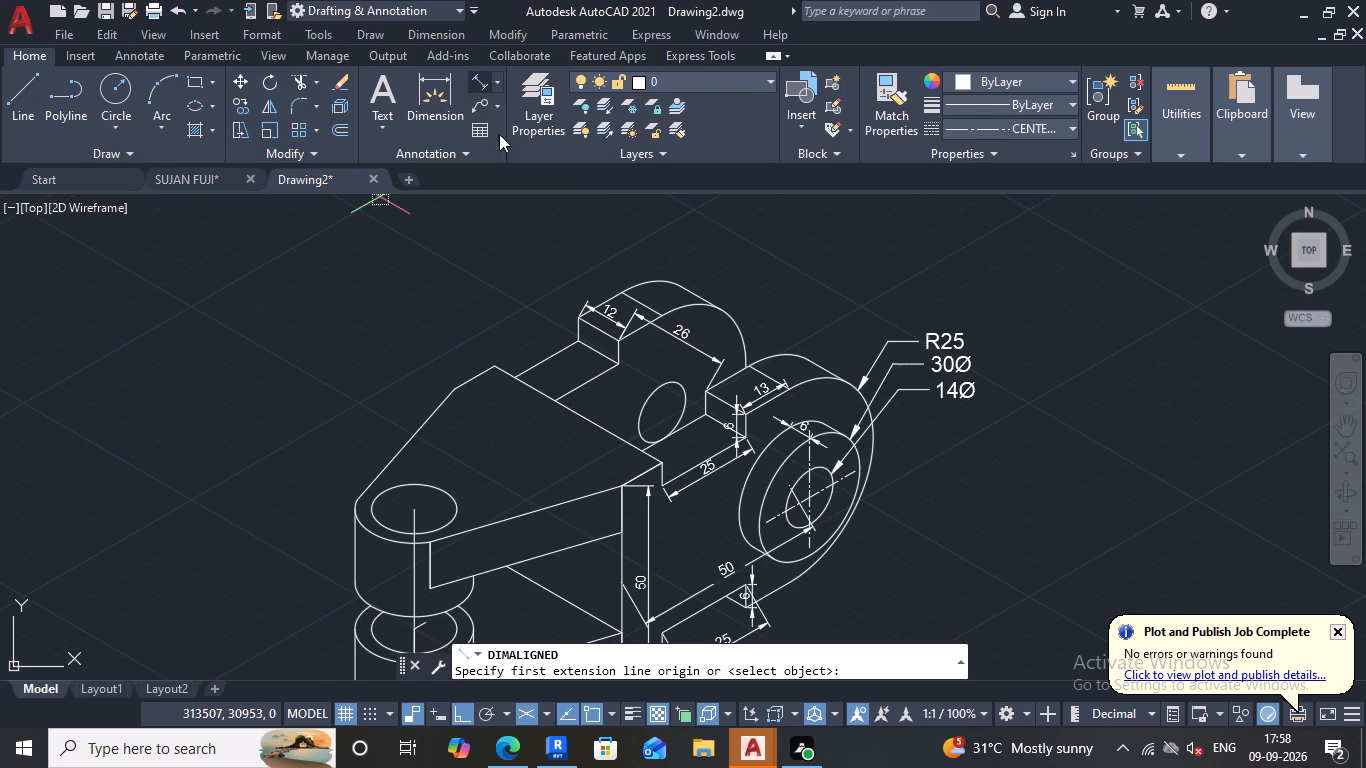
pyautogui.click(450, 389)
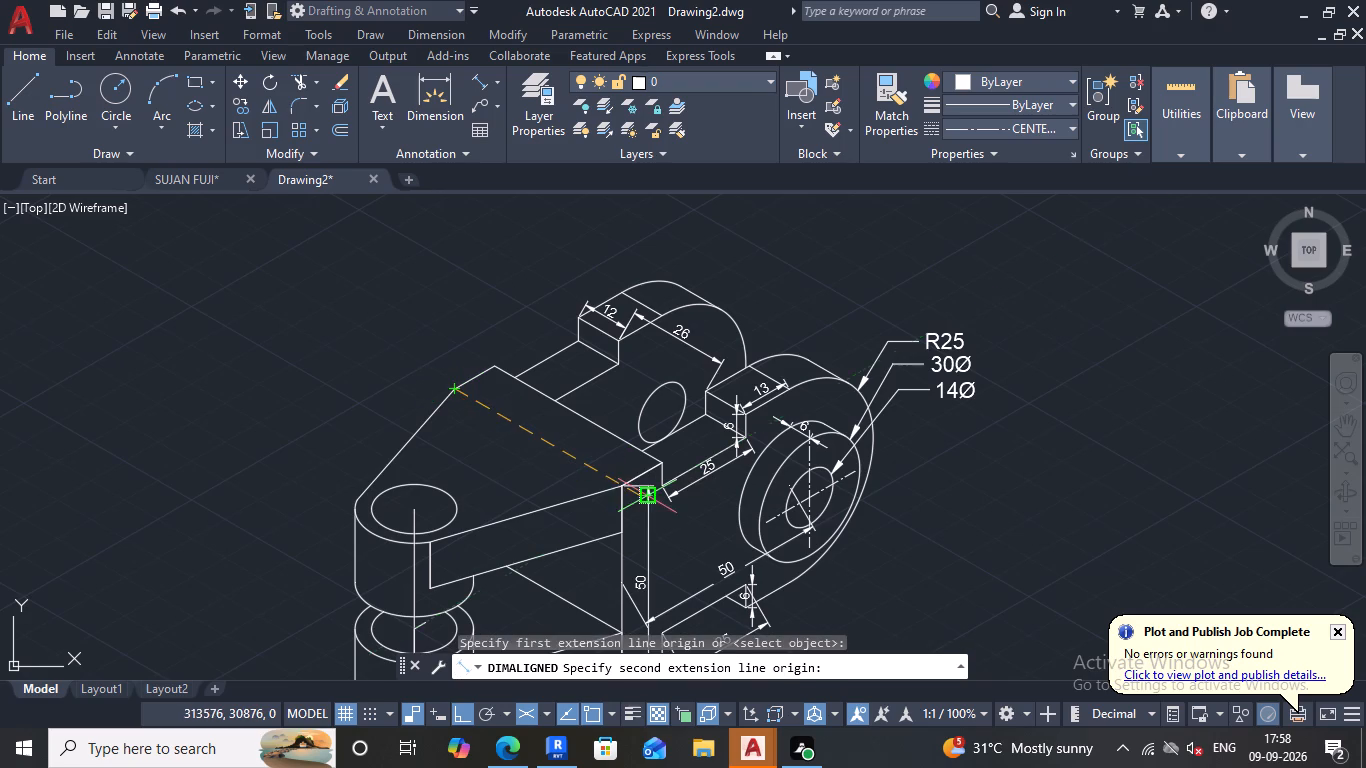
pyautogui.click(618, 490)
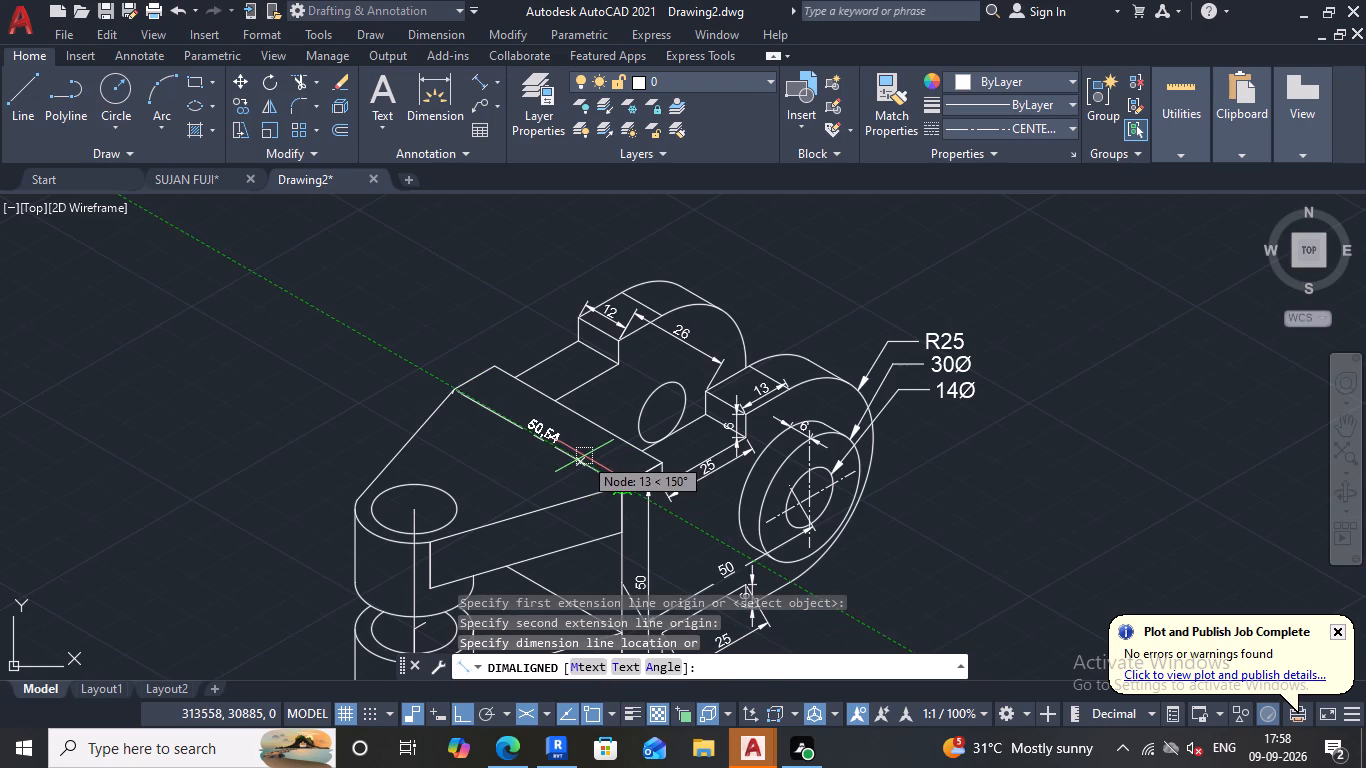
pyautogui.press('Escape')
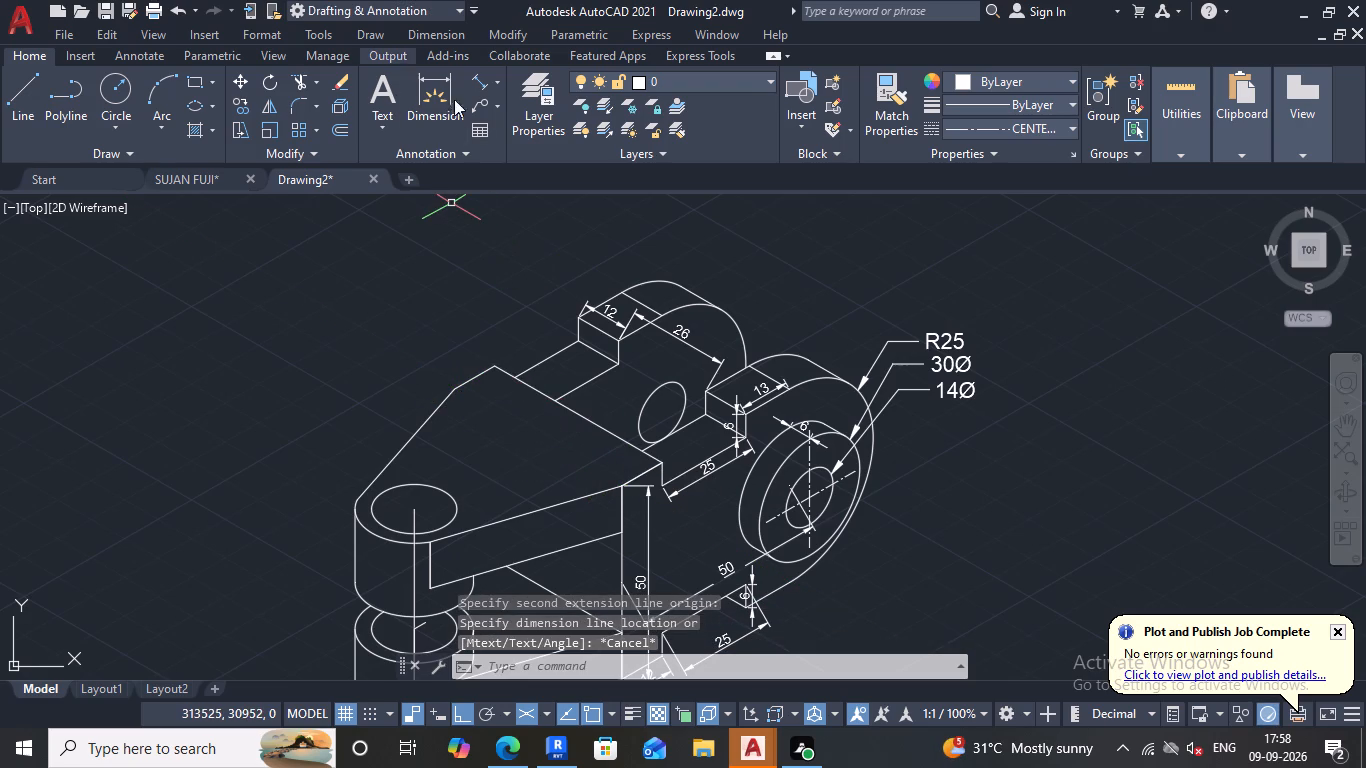
# Add an aligned dimension along the tapered arm's rear top edge, placing it over the top face.
pyautogui.click(476, 77)
pyautogui.click(497, 367)
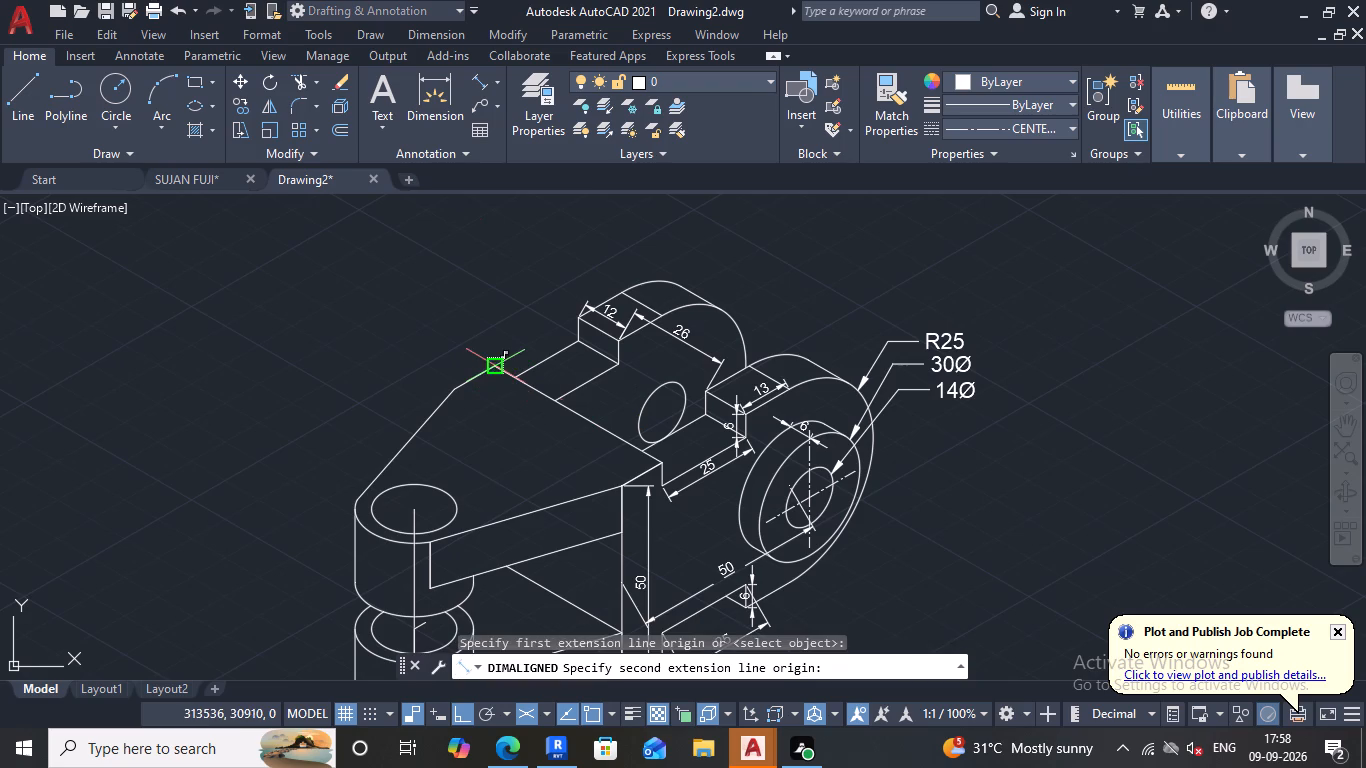
pyautogui.click(659, 466)
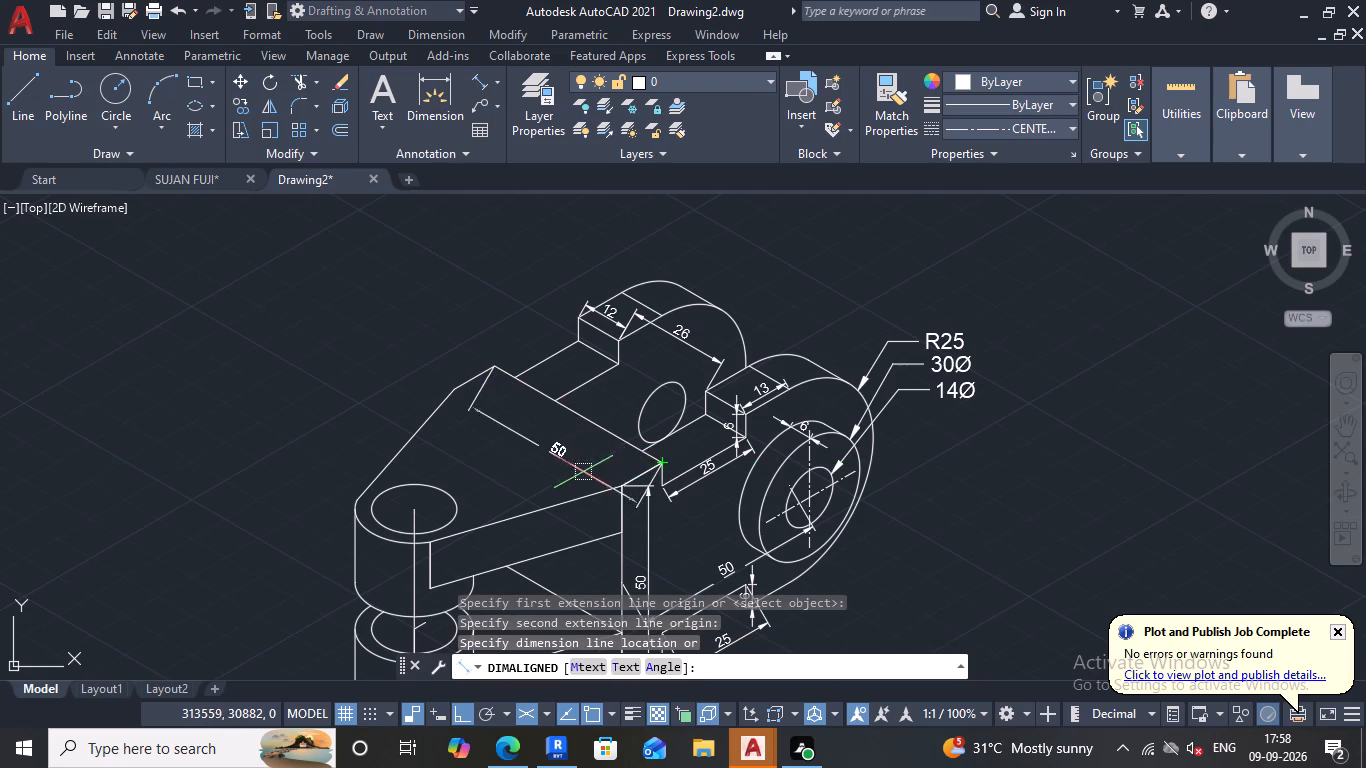
pyautogui.click(545, 438)
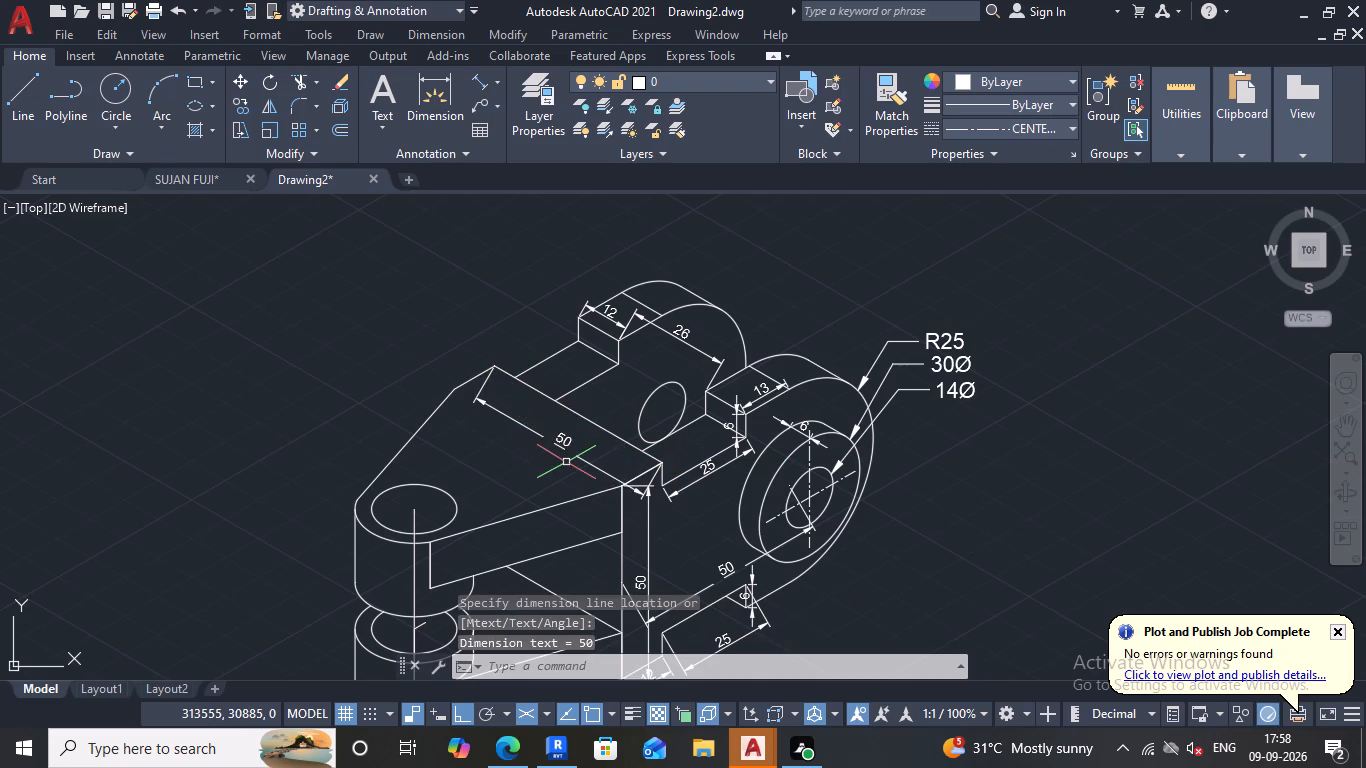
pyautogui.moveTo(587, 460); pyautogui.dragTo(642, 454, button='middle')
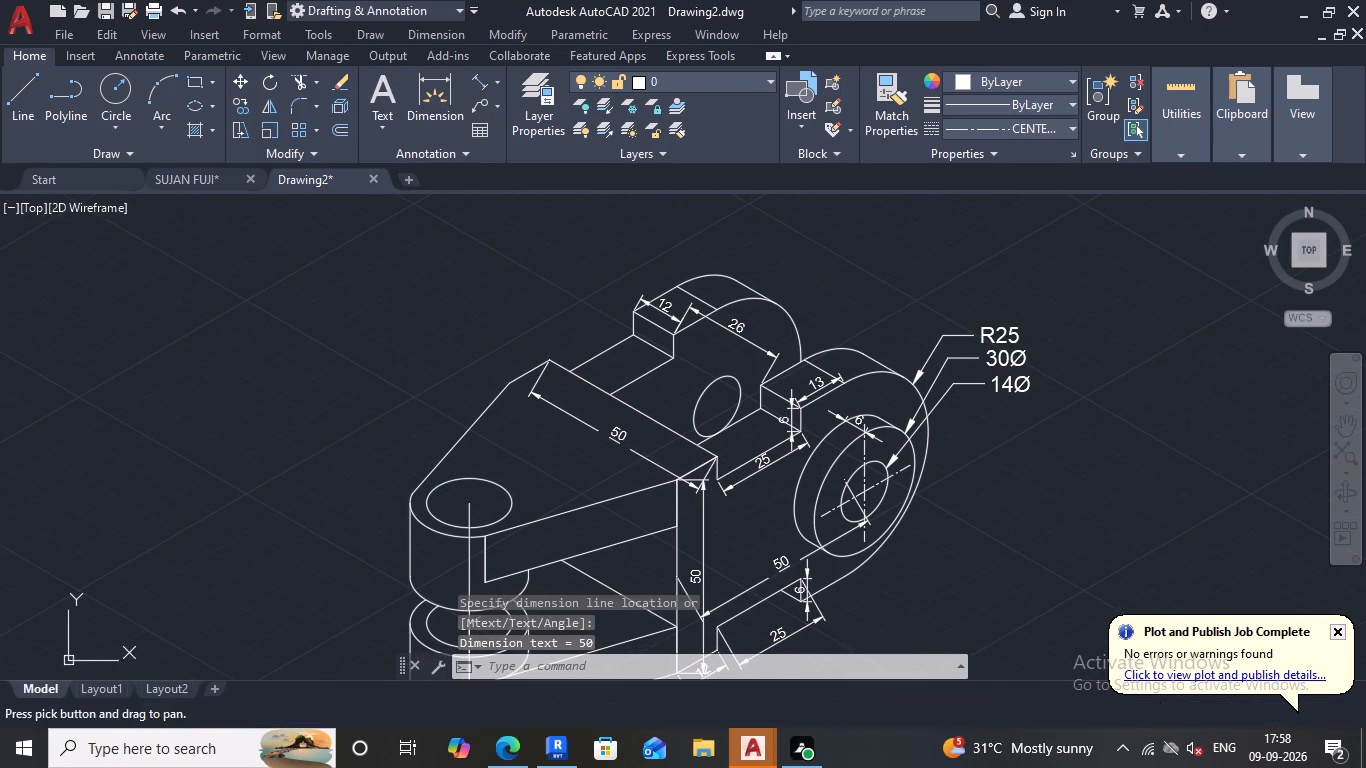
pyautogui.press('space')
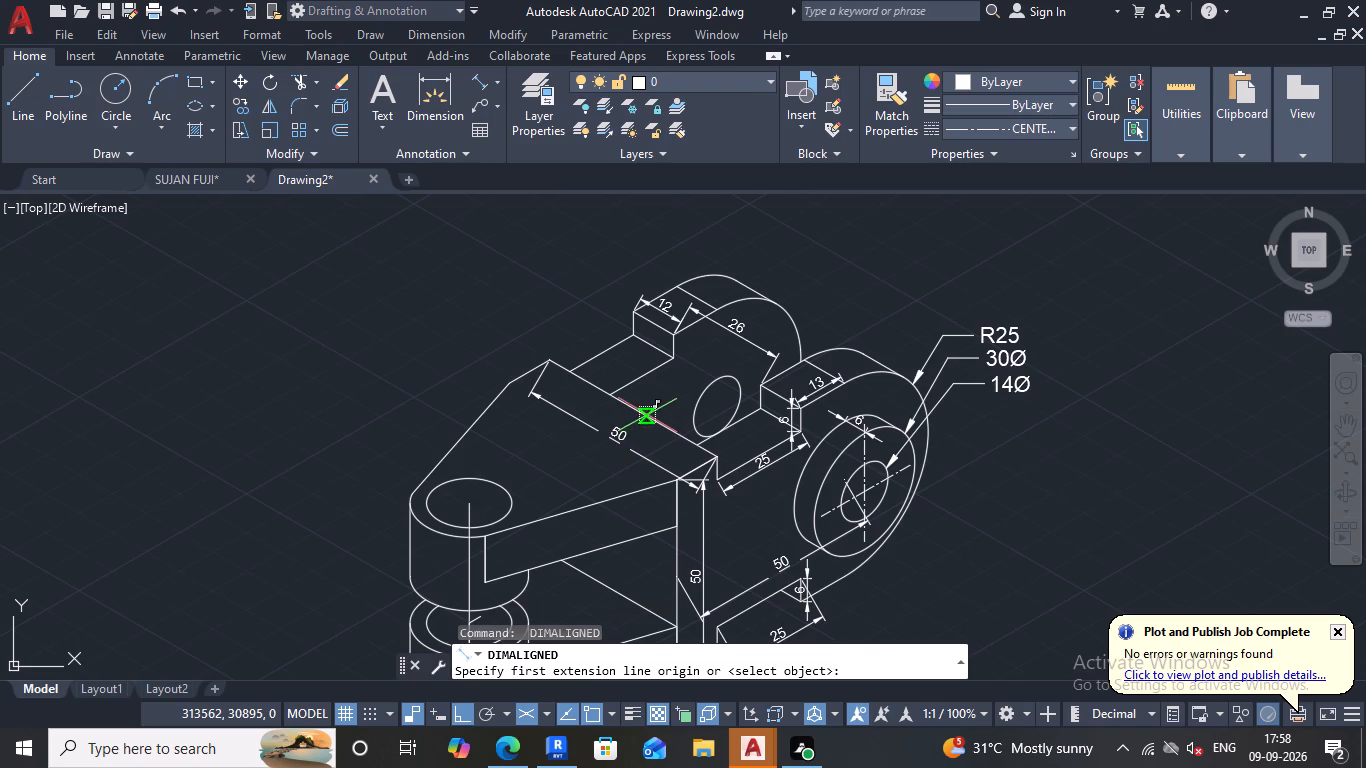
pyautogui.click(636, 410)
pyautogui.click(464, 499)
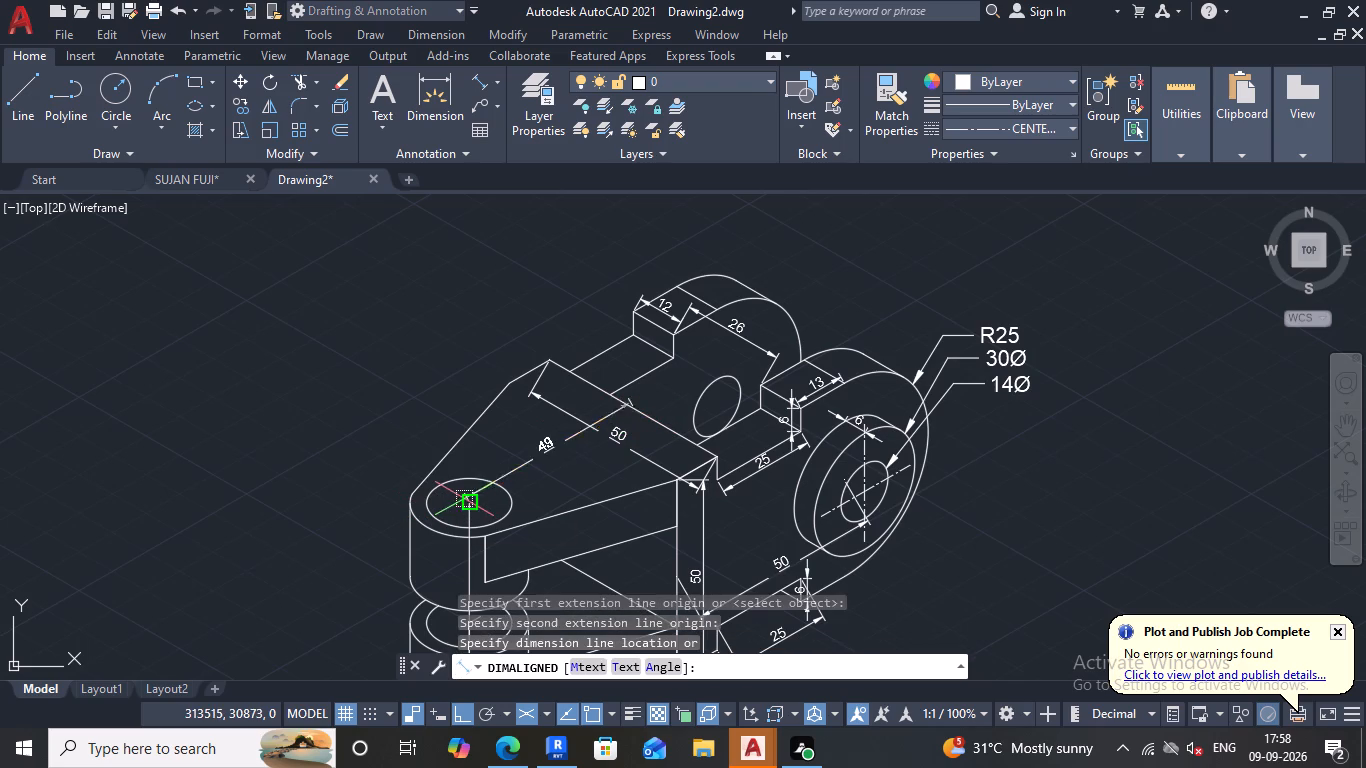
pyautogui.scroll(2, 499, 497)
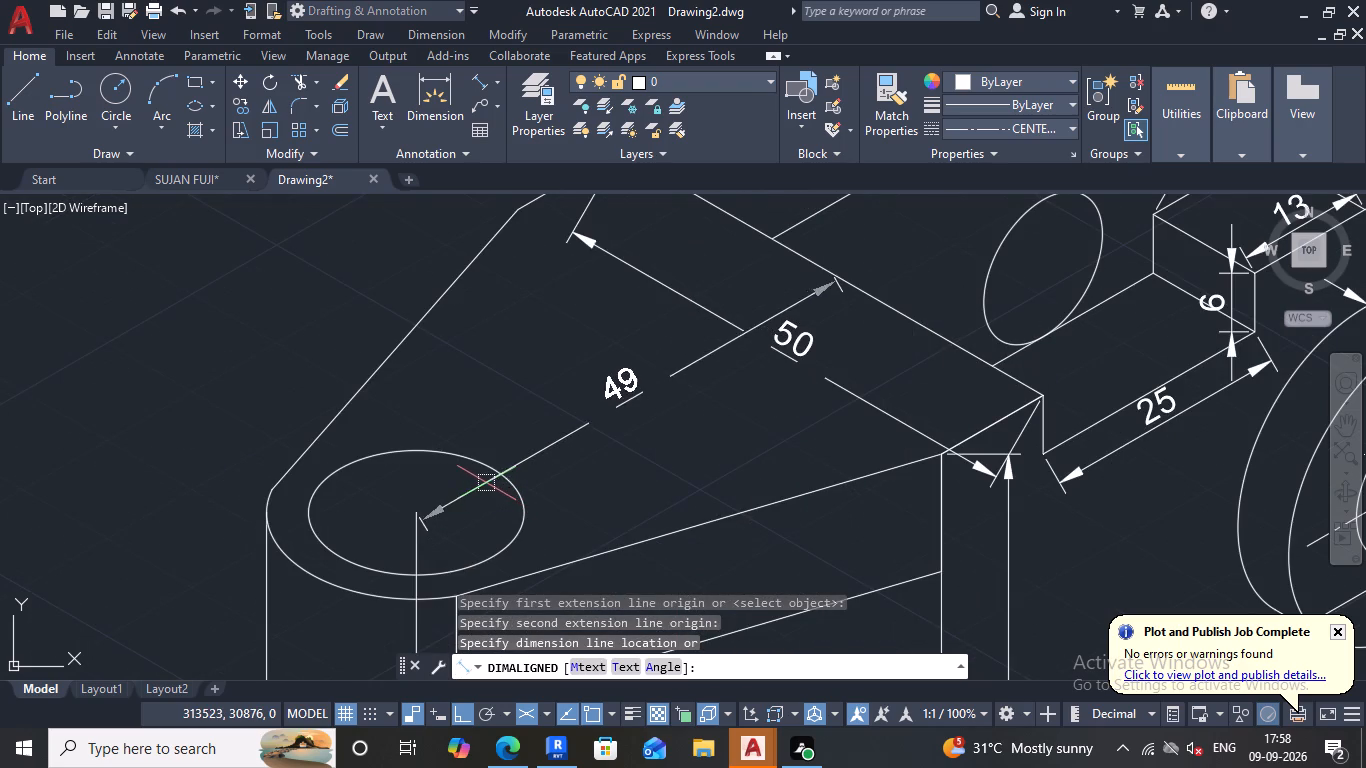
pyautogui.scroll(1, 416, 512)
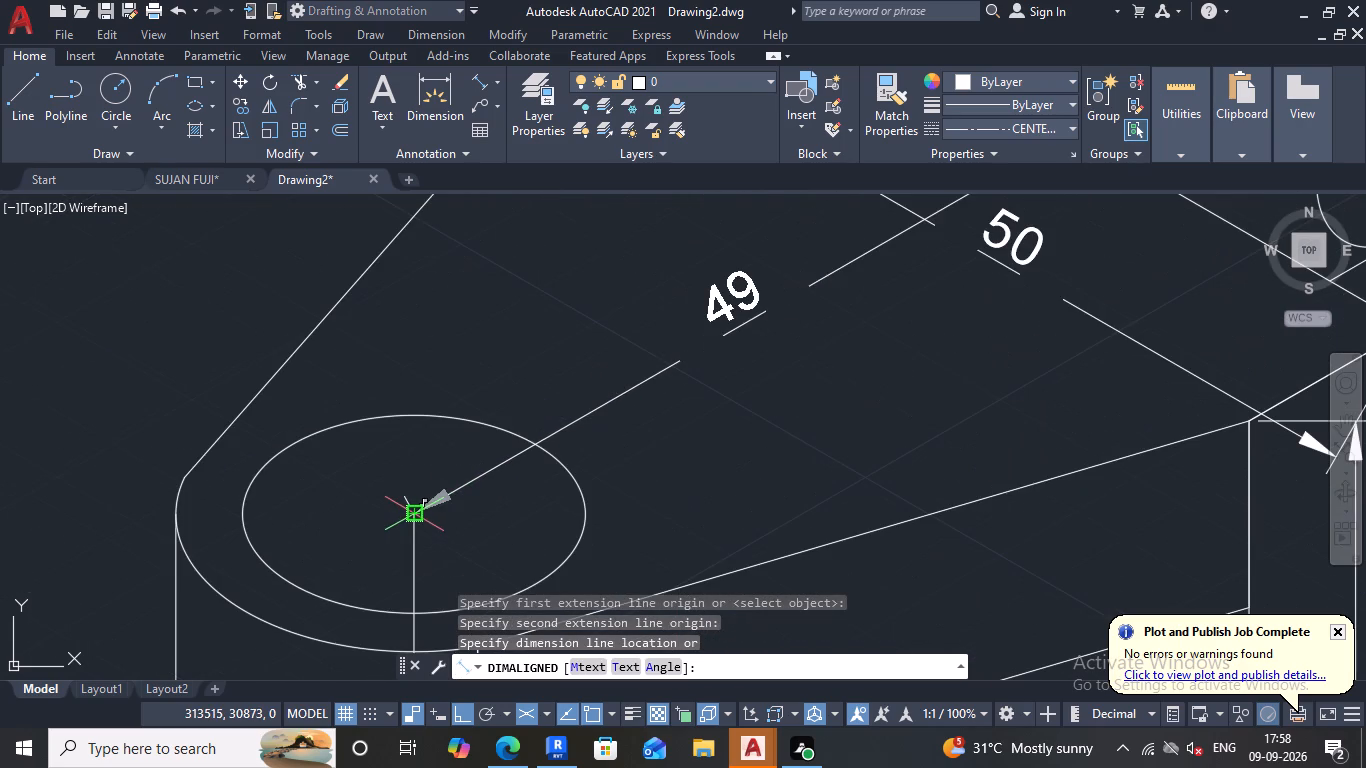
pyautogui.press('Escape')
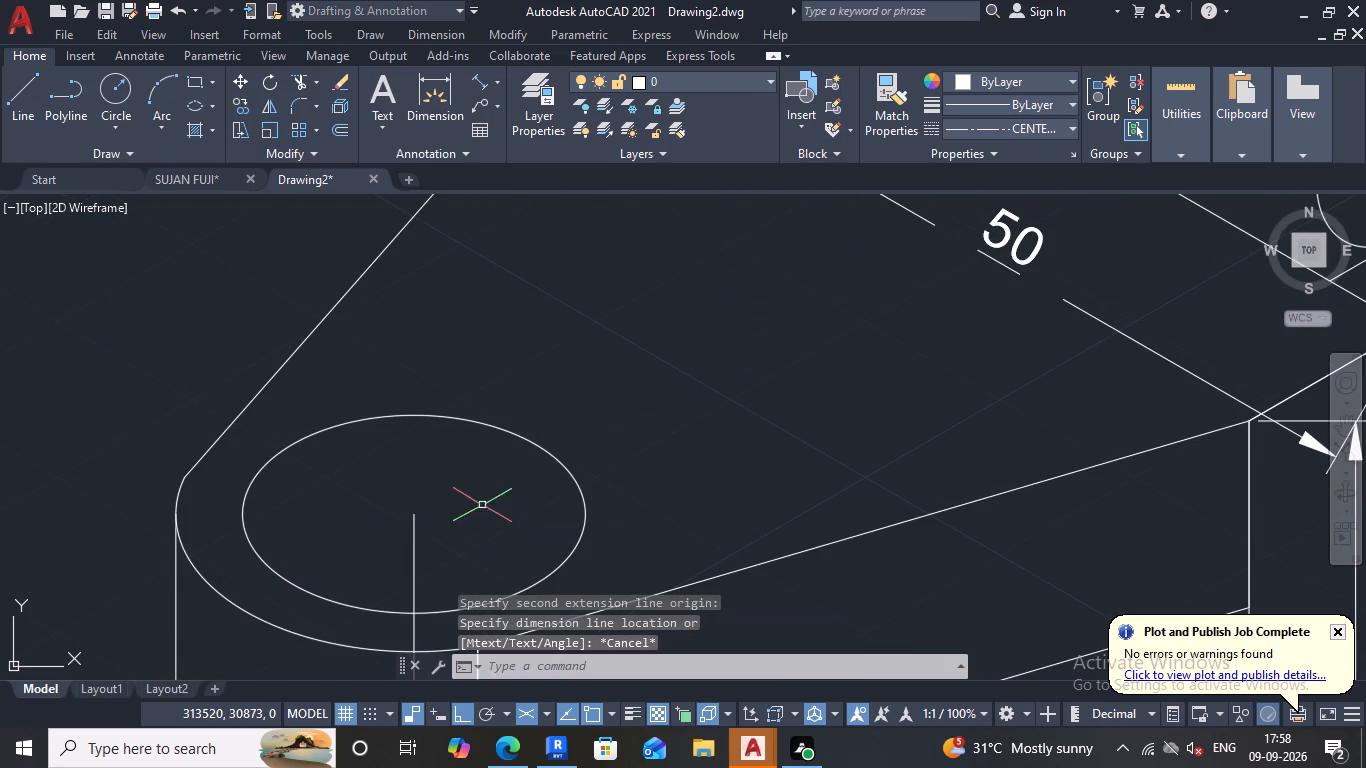
# Add an aligned dimension from the midpoint of the arm's rear top edge to the upper hole's centre.
pyautogui.scroll(-2, 487, 474)
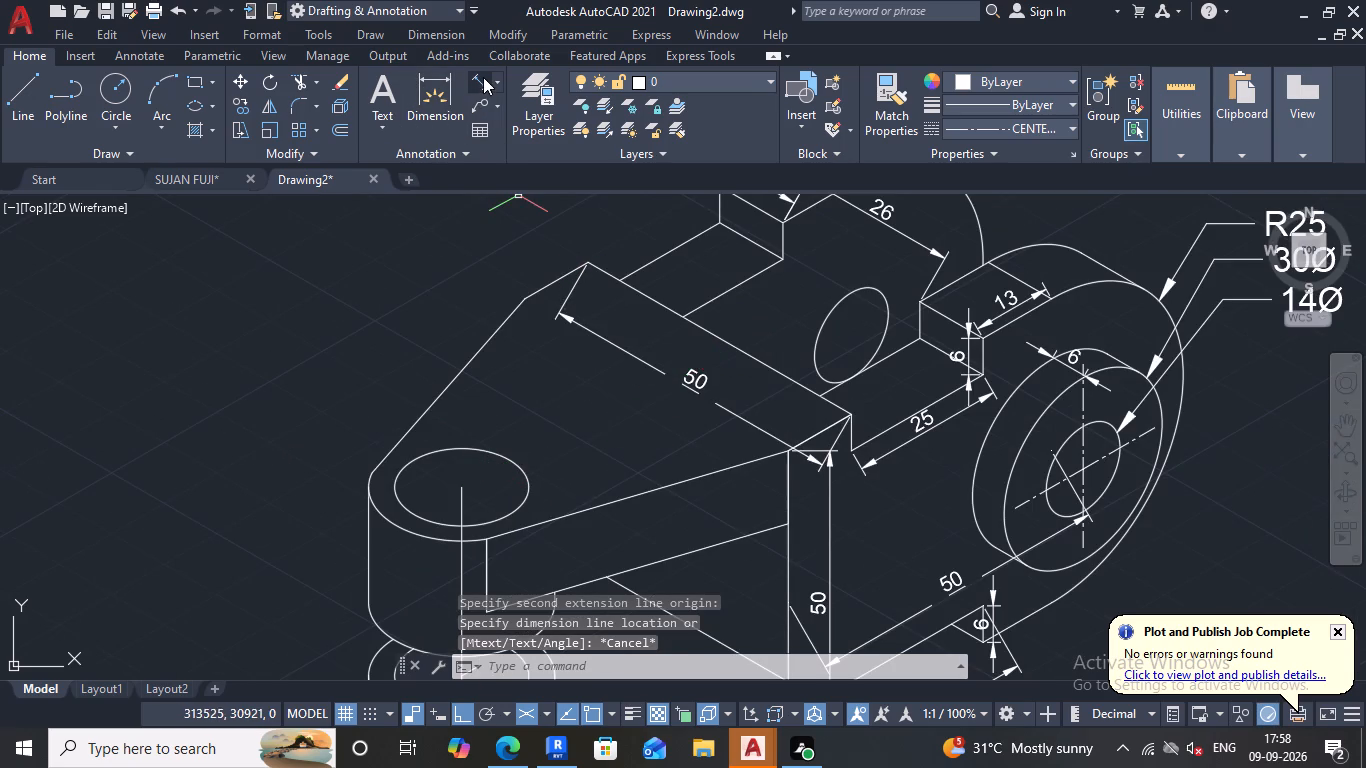
pyautogui.click(477, 81)
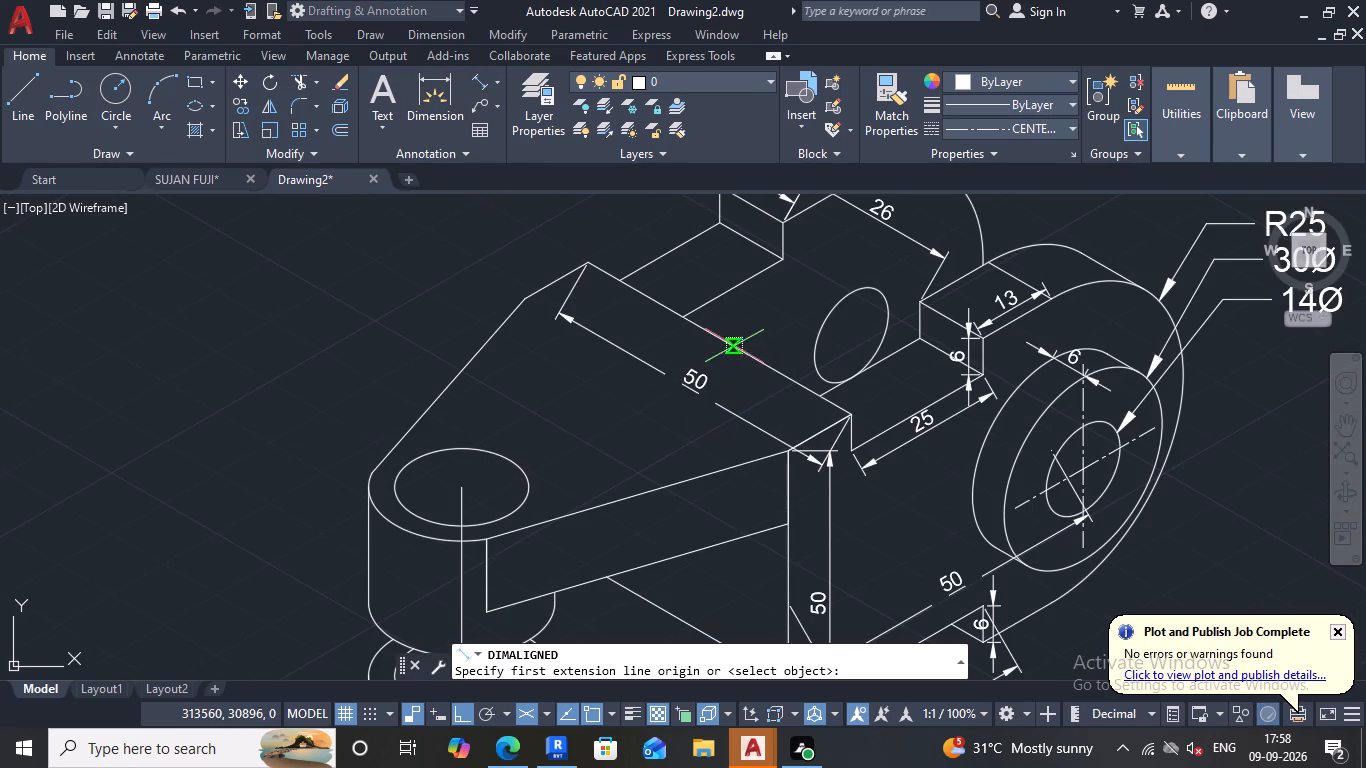
pyautogui.click(719, 339)
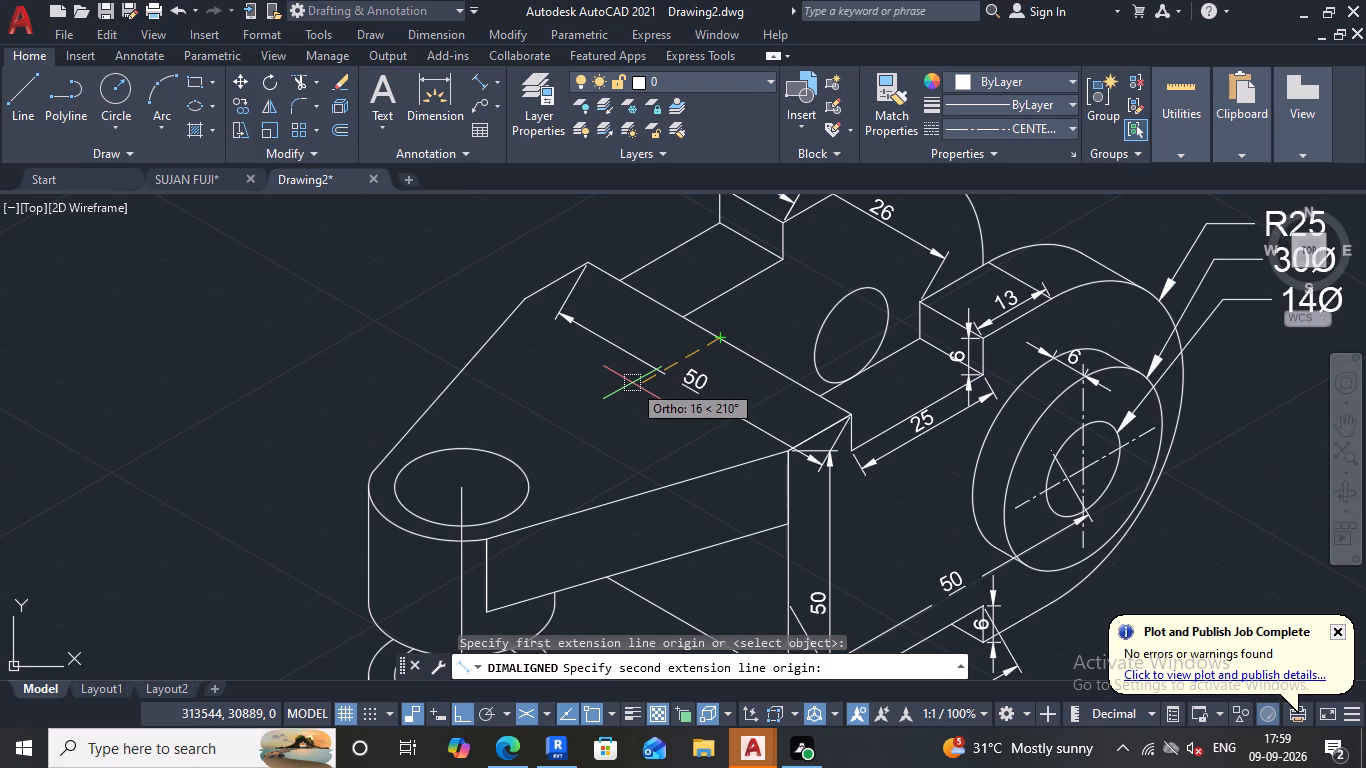
pyautogui.doubleClick(464, 487)
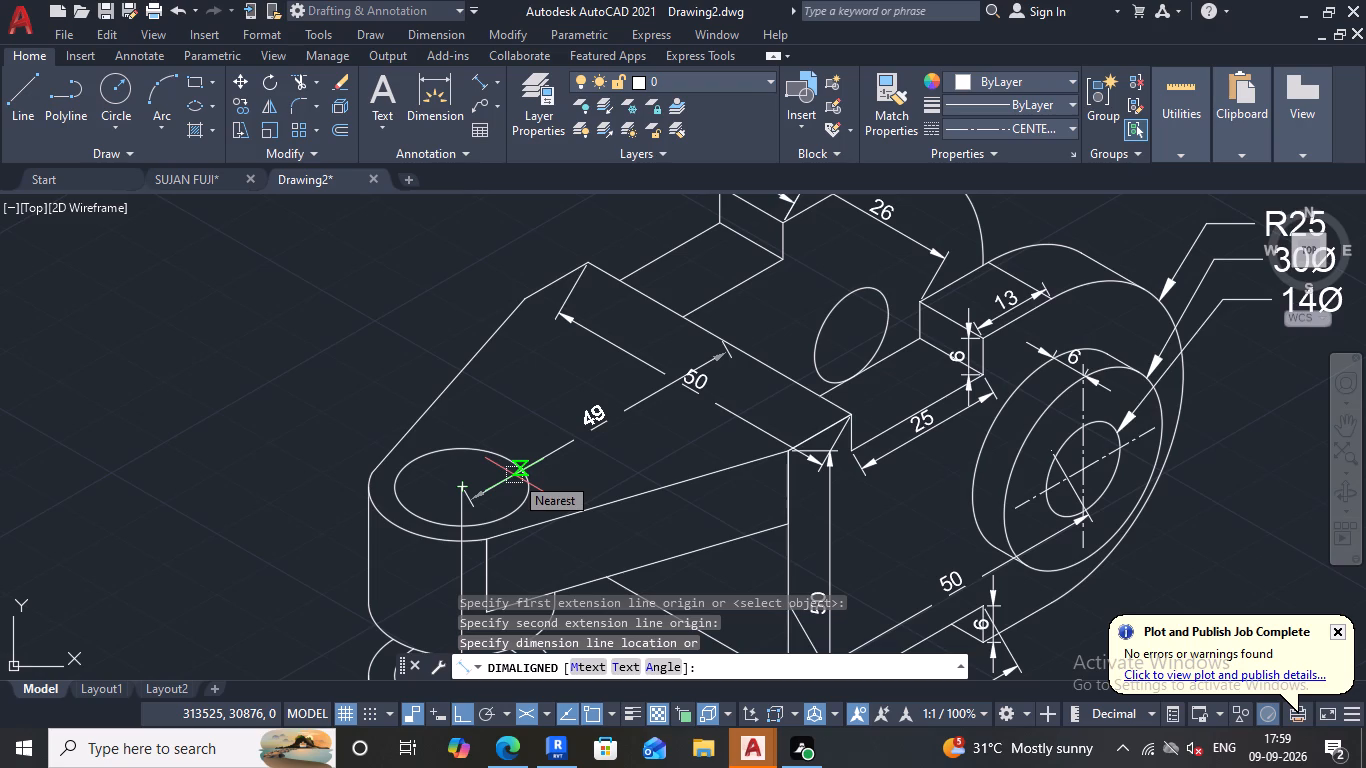
pyautogui.click(514, 475)
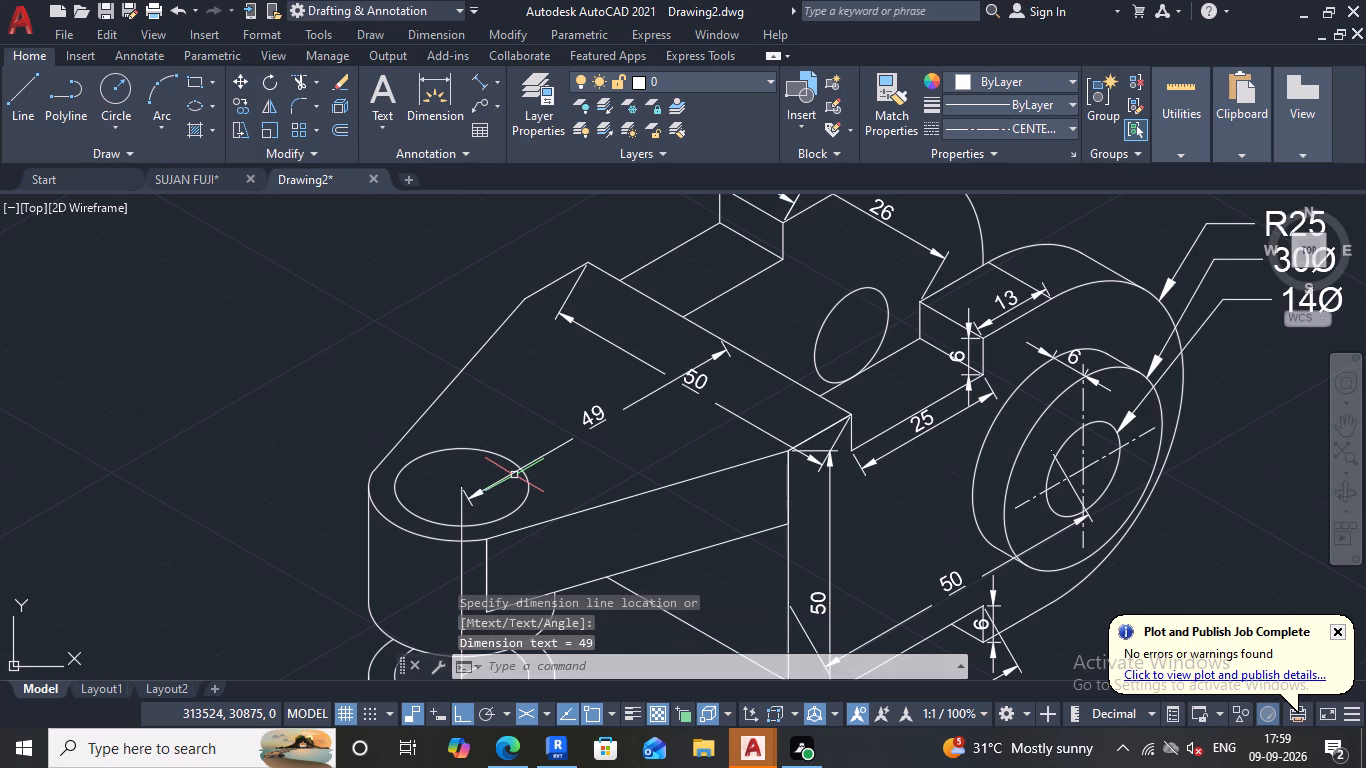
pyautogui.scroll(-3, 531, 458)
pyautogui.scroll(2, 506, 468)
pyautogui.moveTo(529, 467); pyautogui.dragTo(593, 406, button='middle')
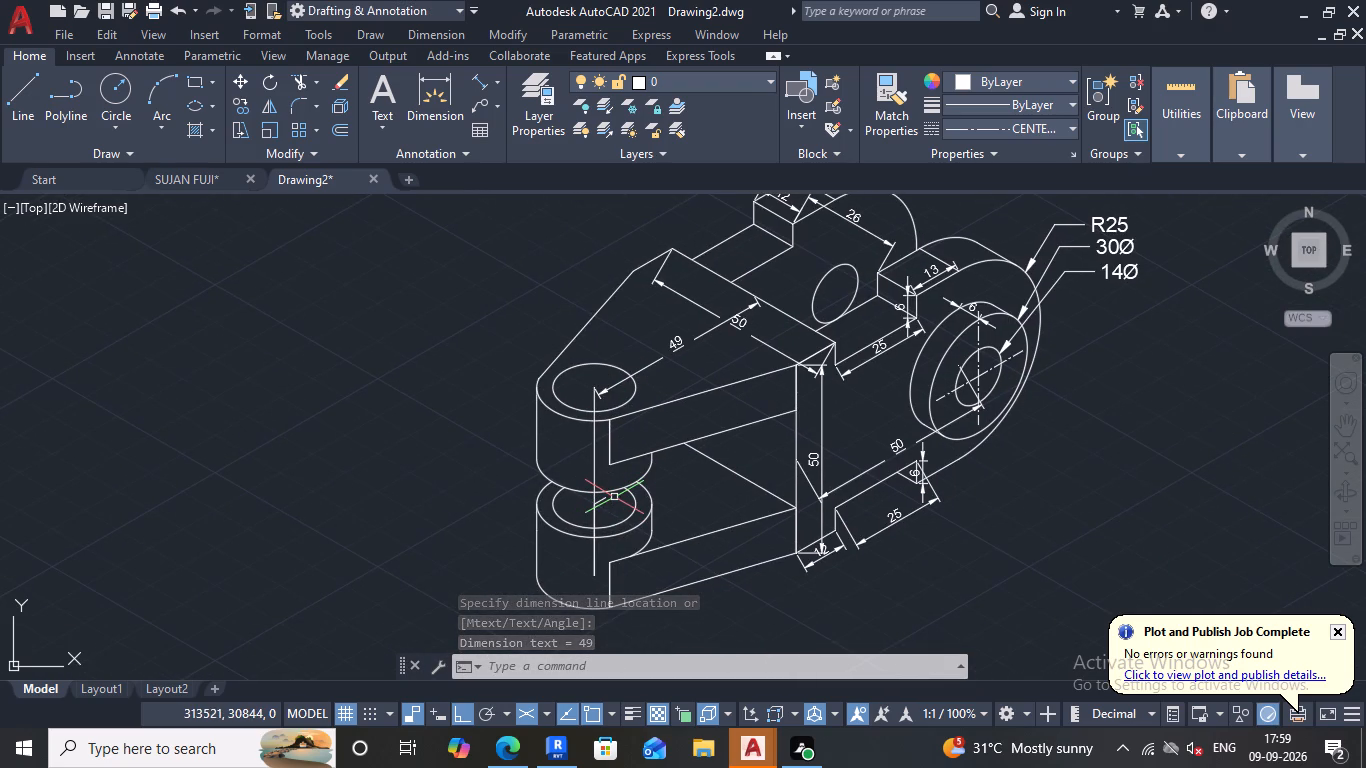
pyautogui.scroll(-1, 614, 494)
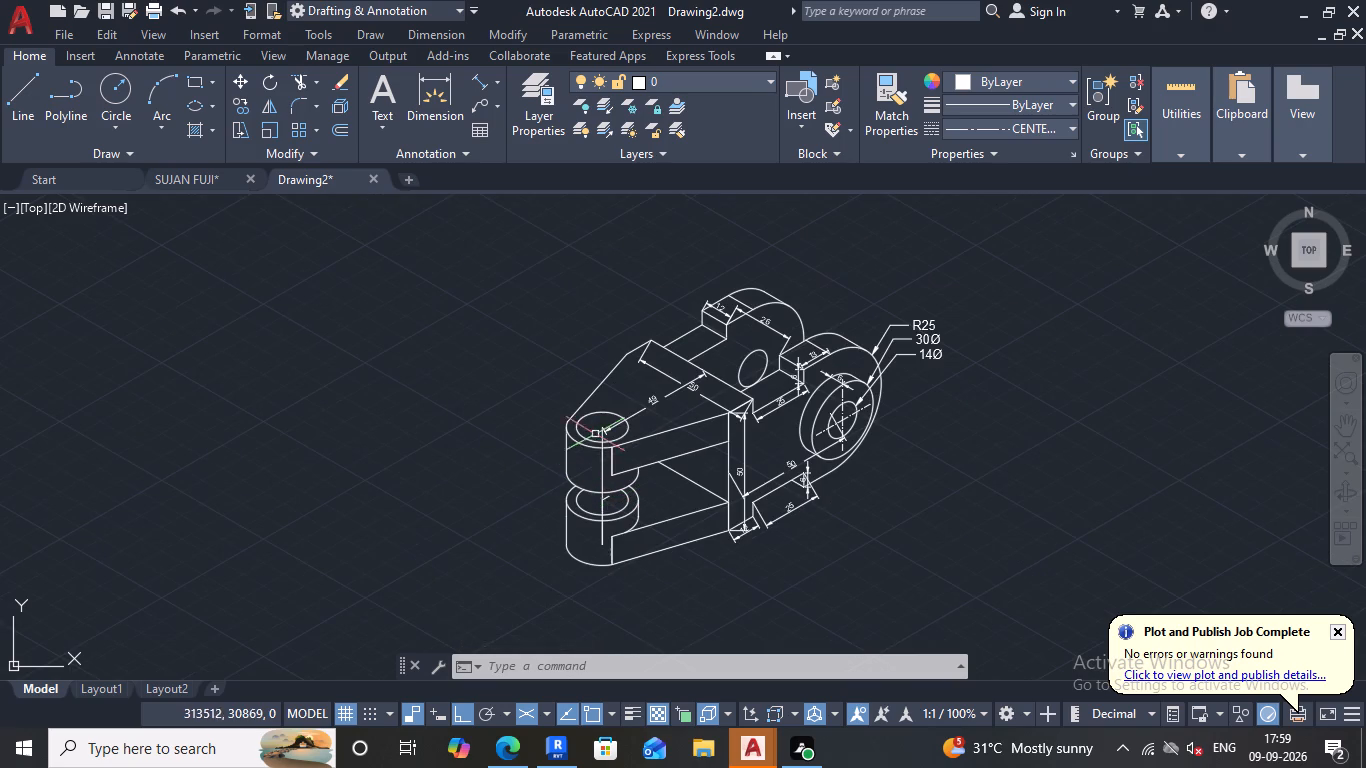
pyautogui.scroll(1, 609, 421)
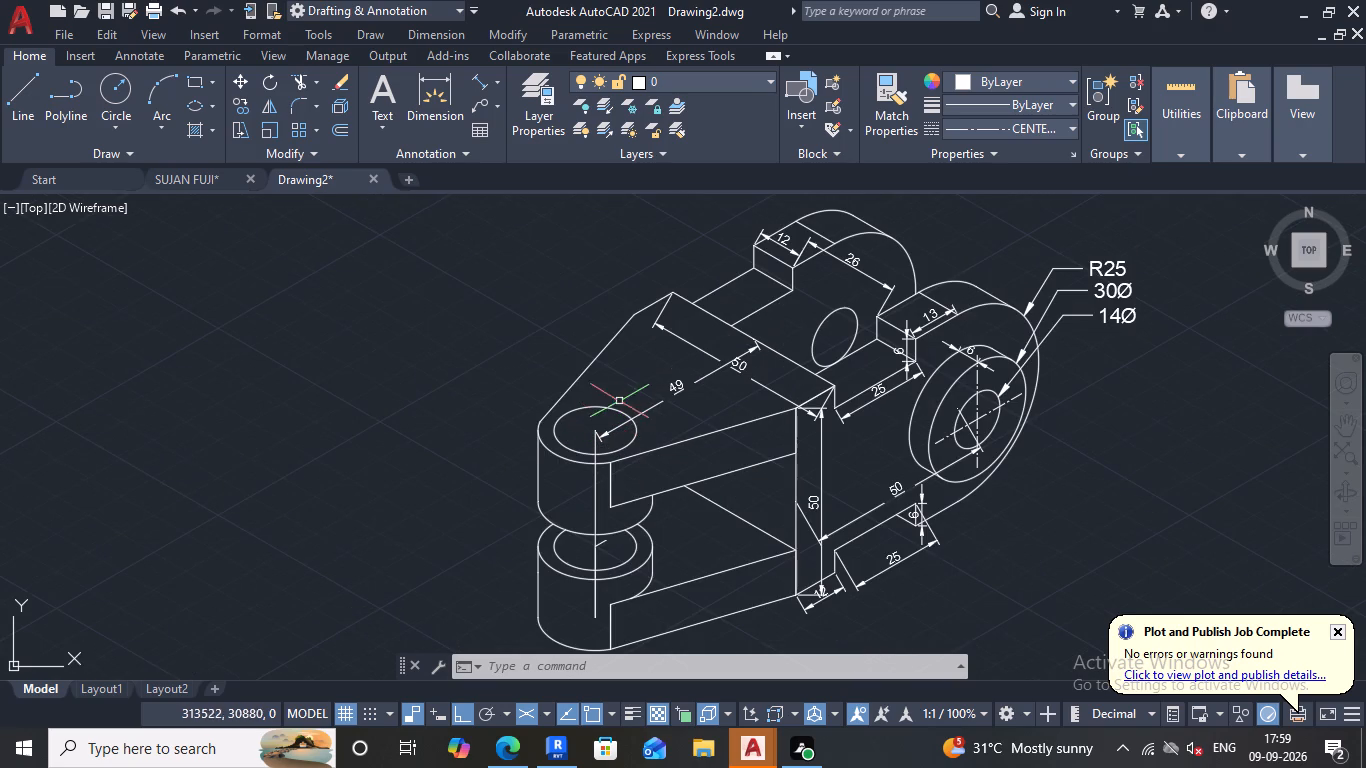
# Add an aligned dimension along the short top edge at the tapered arm's rear outer corner, placing it outside the part.
pyautogui.moveTo(626, 397); pyautogui.dragTo(576, 433, button='middle')
pyautogui.click(482, 82)
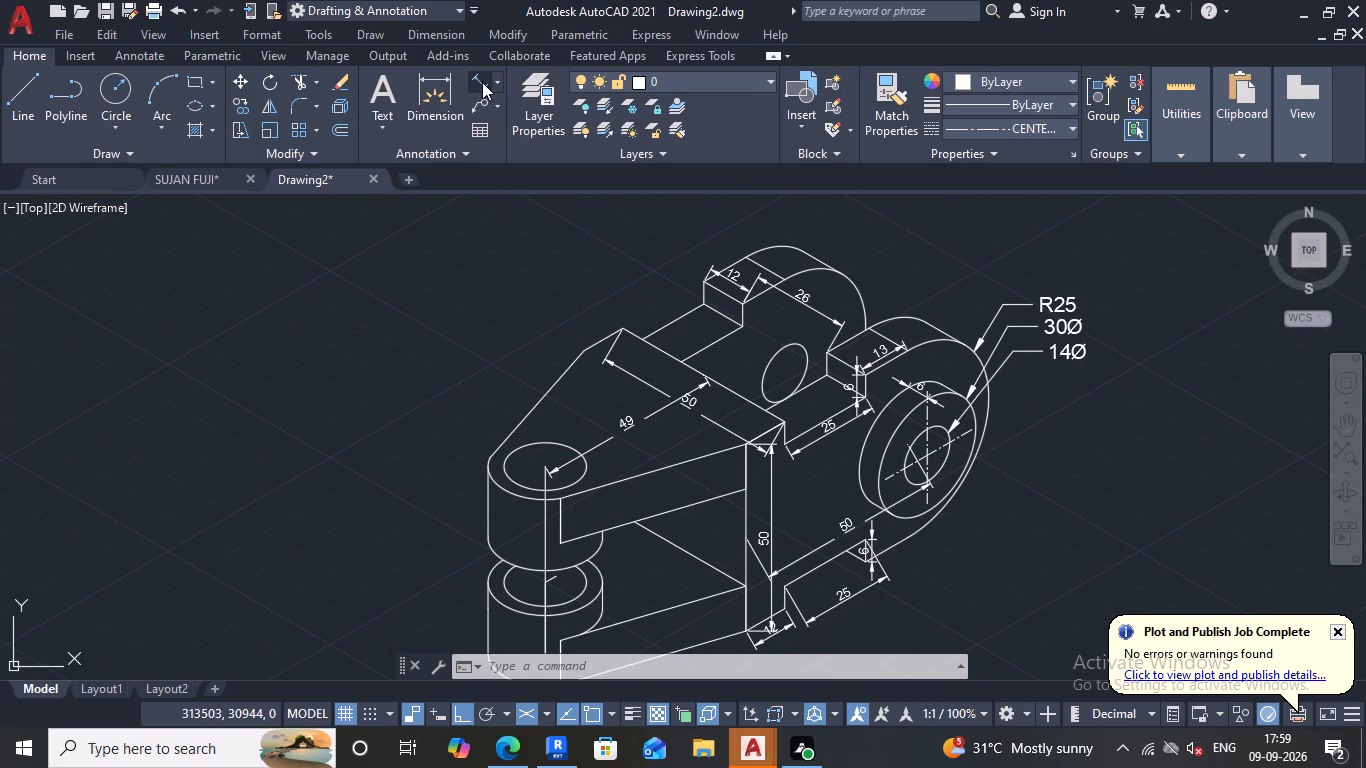
pyautogui.scroll(2, 635, 316)
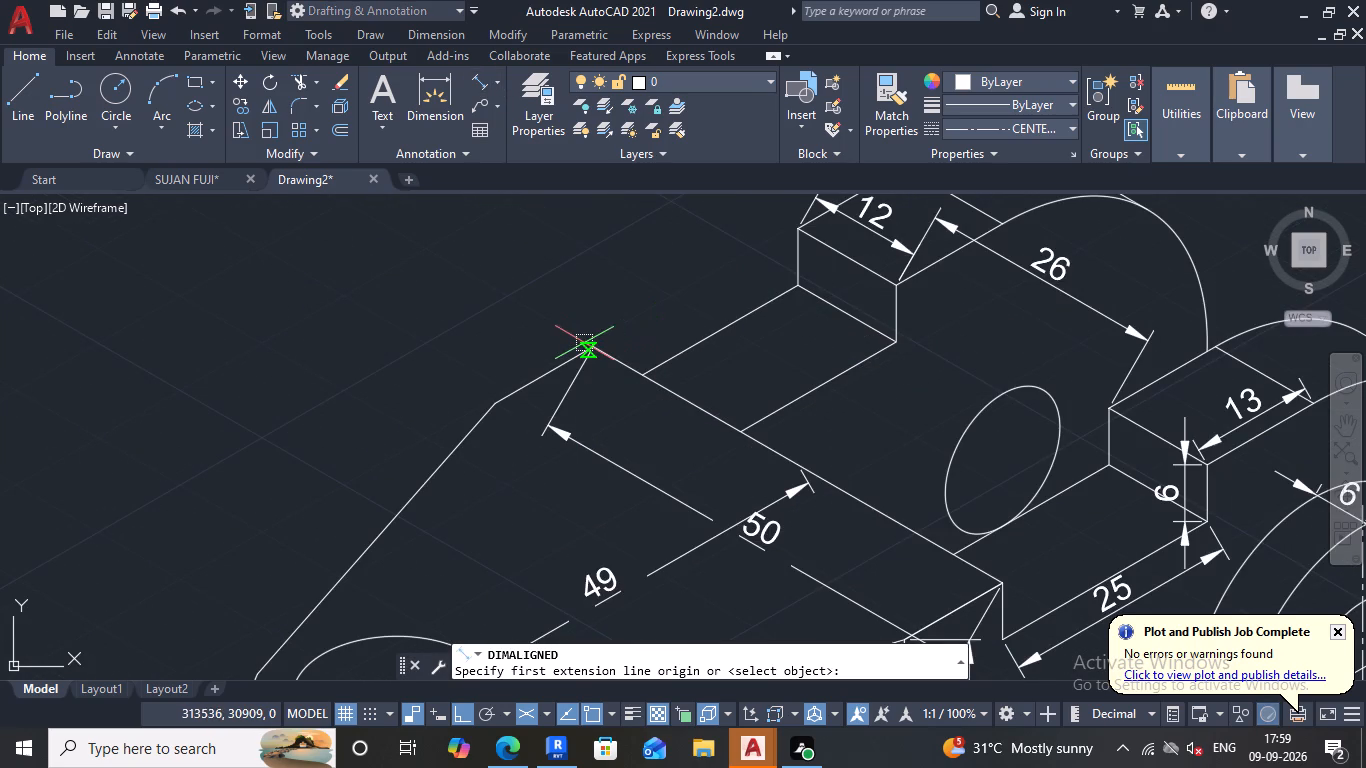
pyautogui.click(590, 342)
pyautogui.click(498, 400)
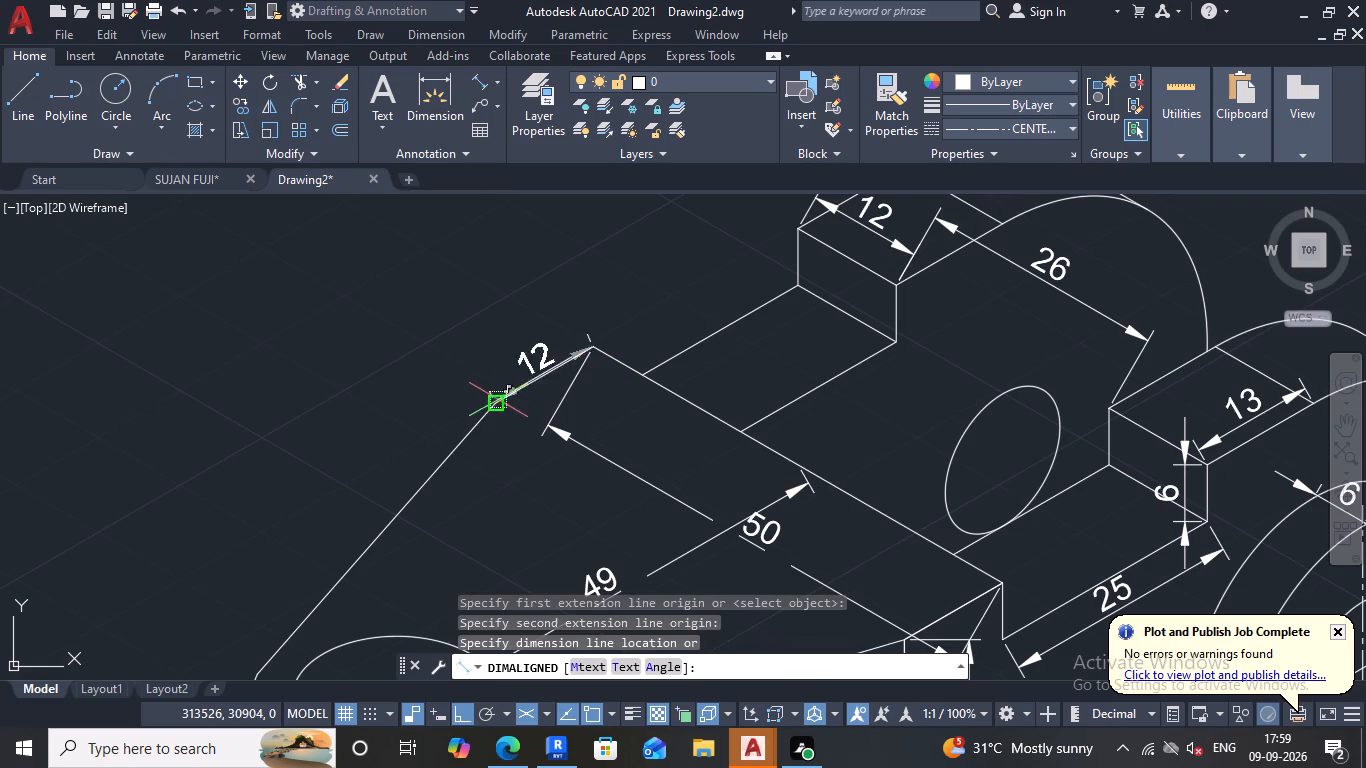
pyautogui.click(474, 365)
# Add an aligned vertical dimension for the upper boss's height, from the upper hole's centre to the boss's bottom centre, placing it outside the boss.
pyautogui.scroll(-4, 567, 326)
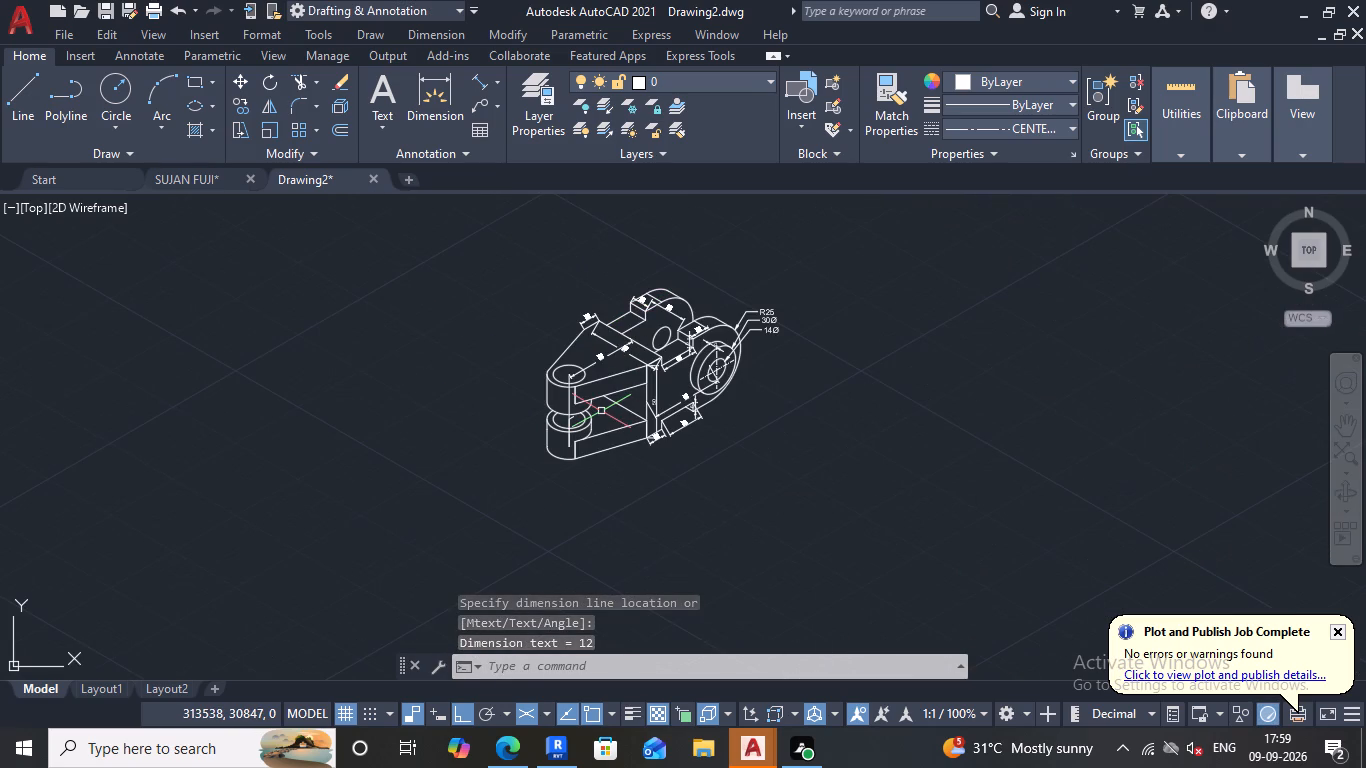
pyautogui.scroll(2, 580, 366)
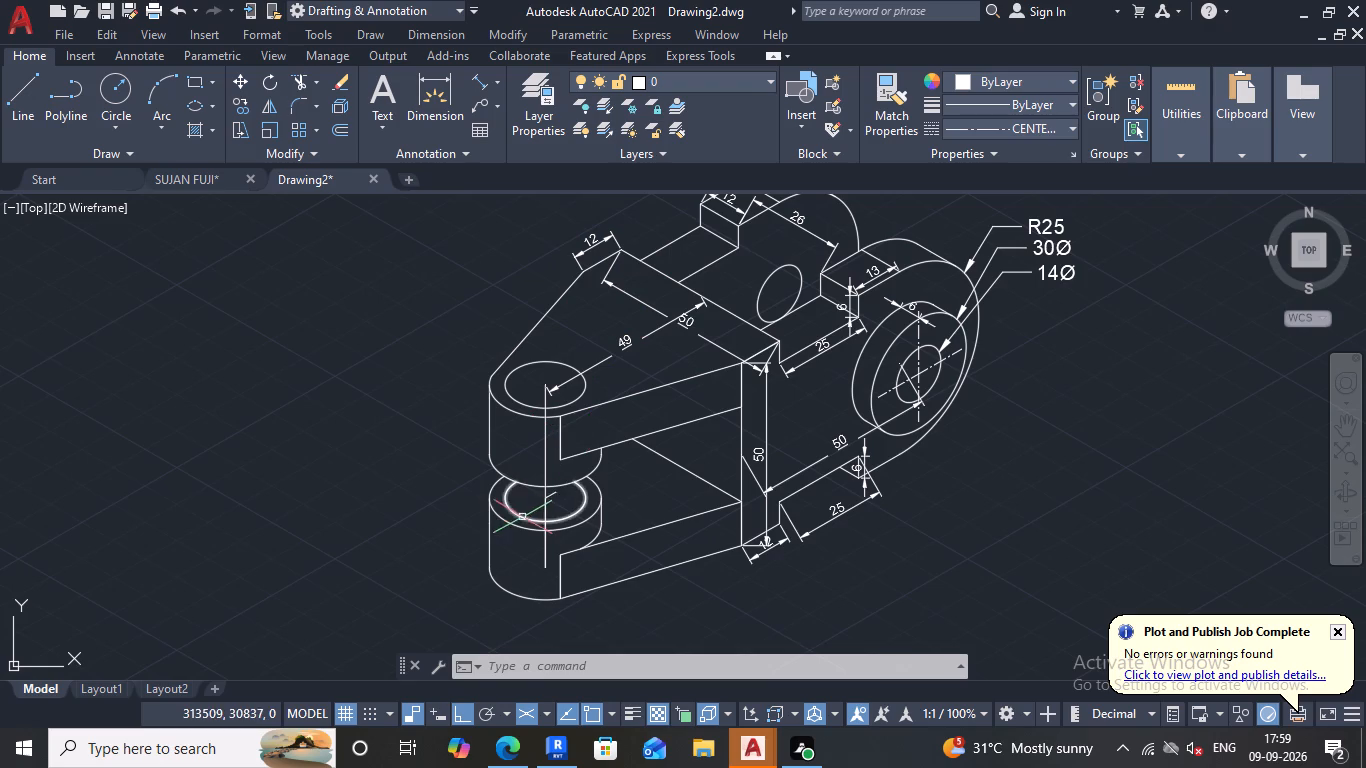
pyautogui.click(476, 79)
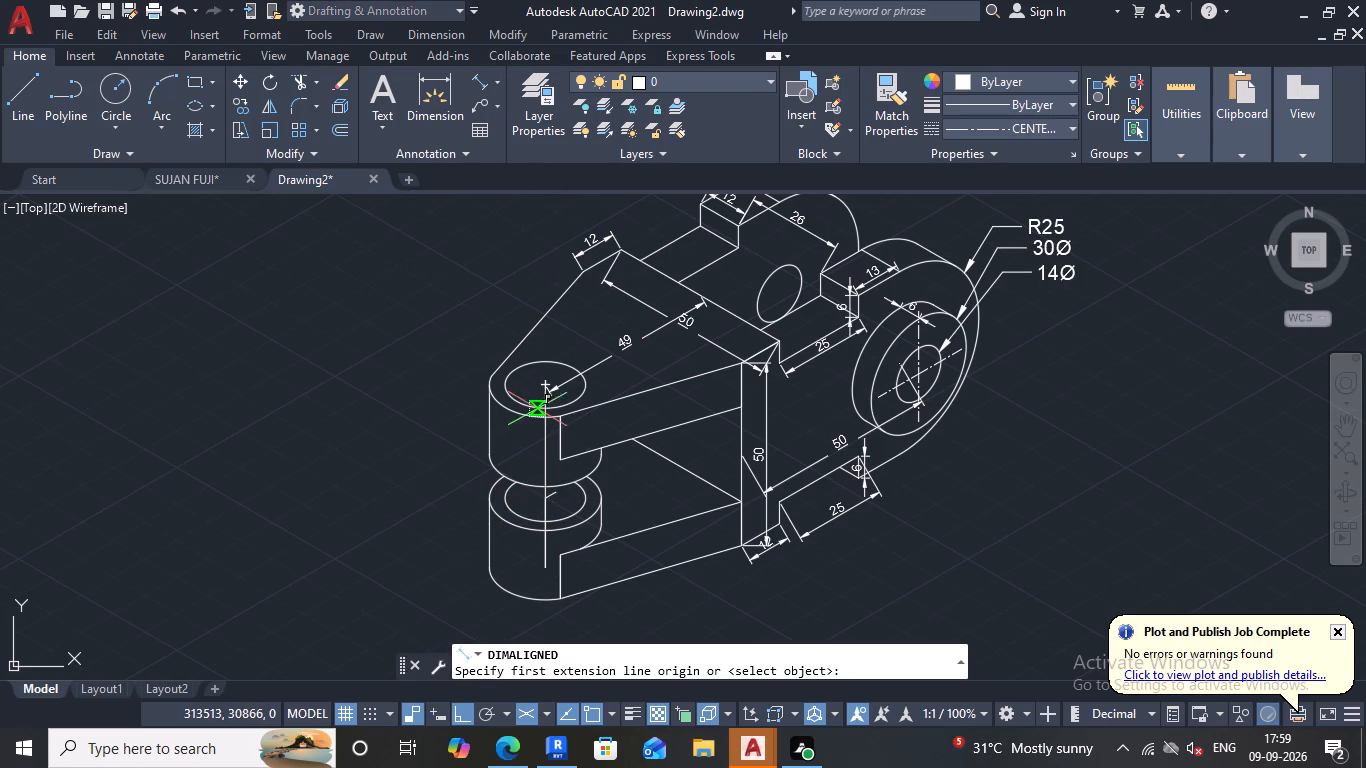
pyautogui.scroll(4, 541, 388)
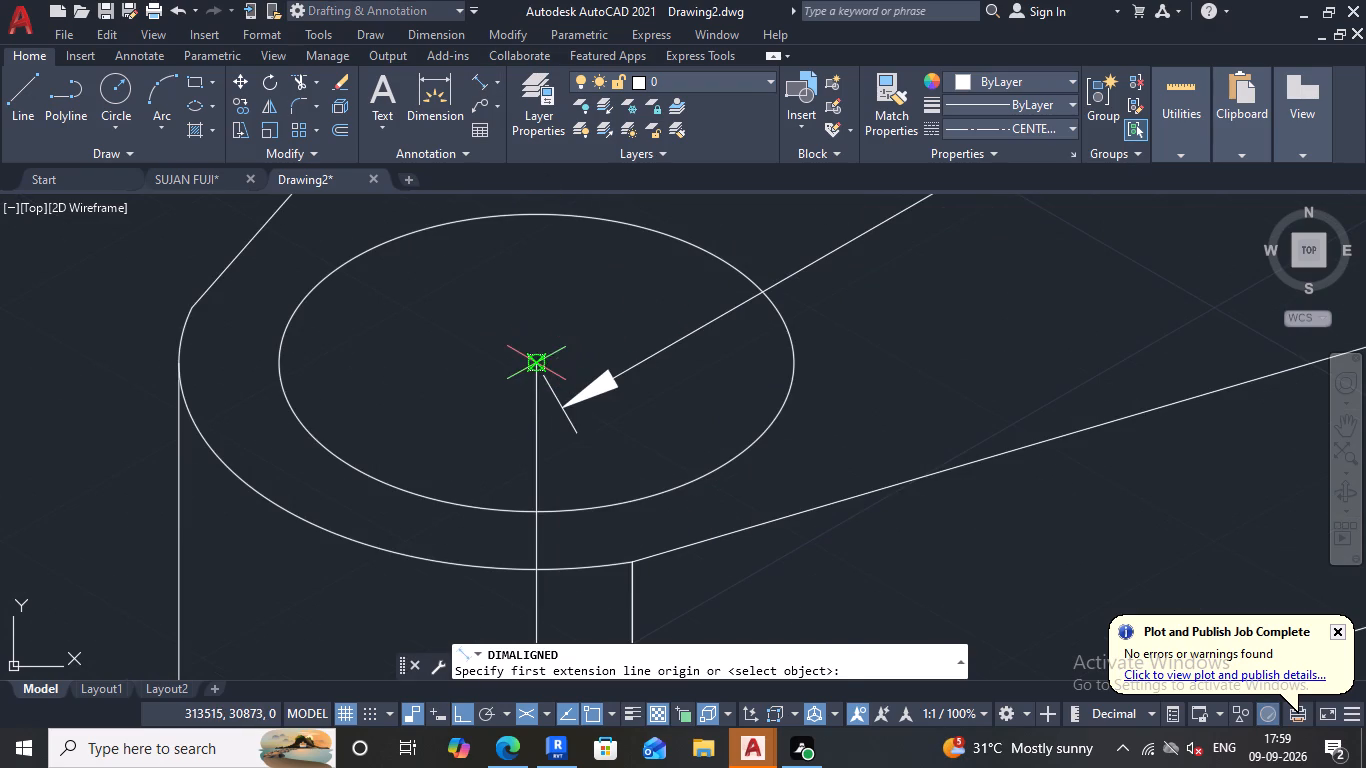
pyautogui.click(532, 361)
pyautogui.scroll(-4, 554, 322)
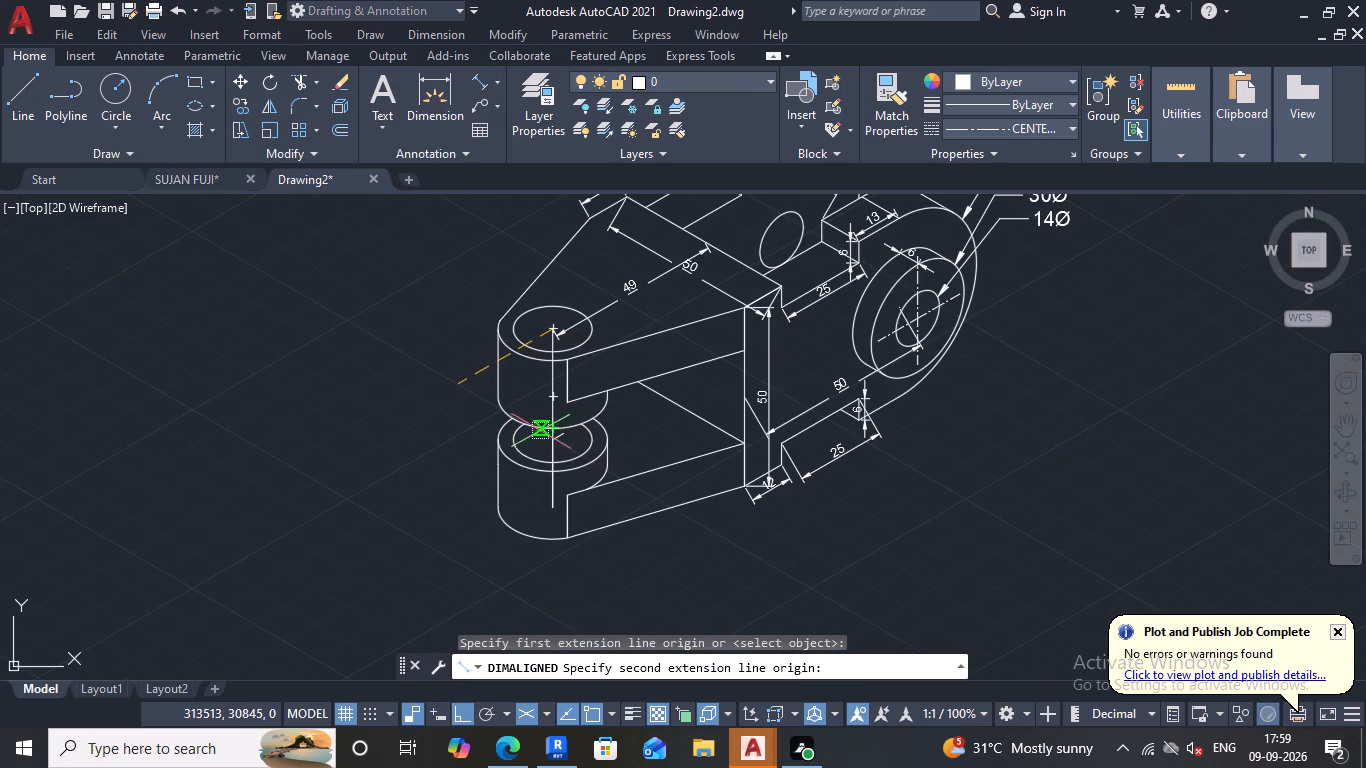
pyautogui.click(555, 396)
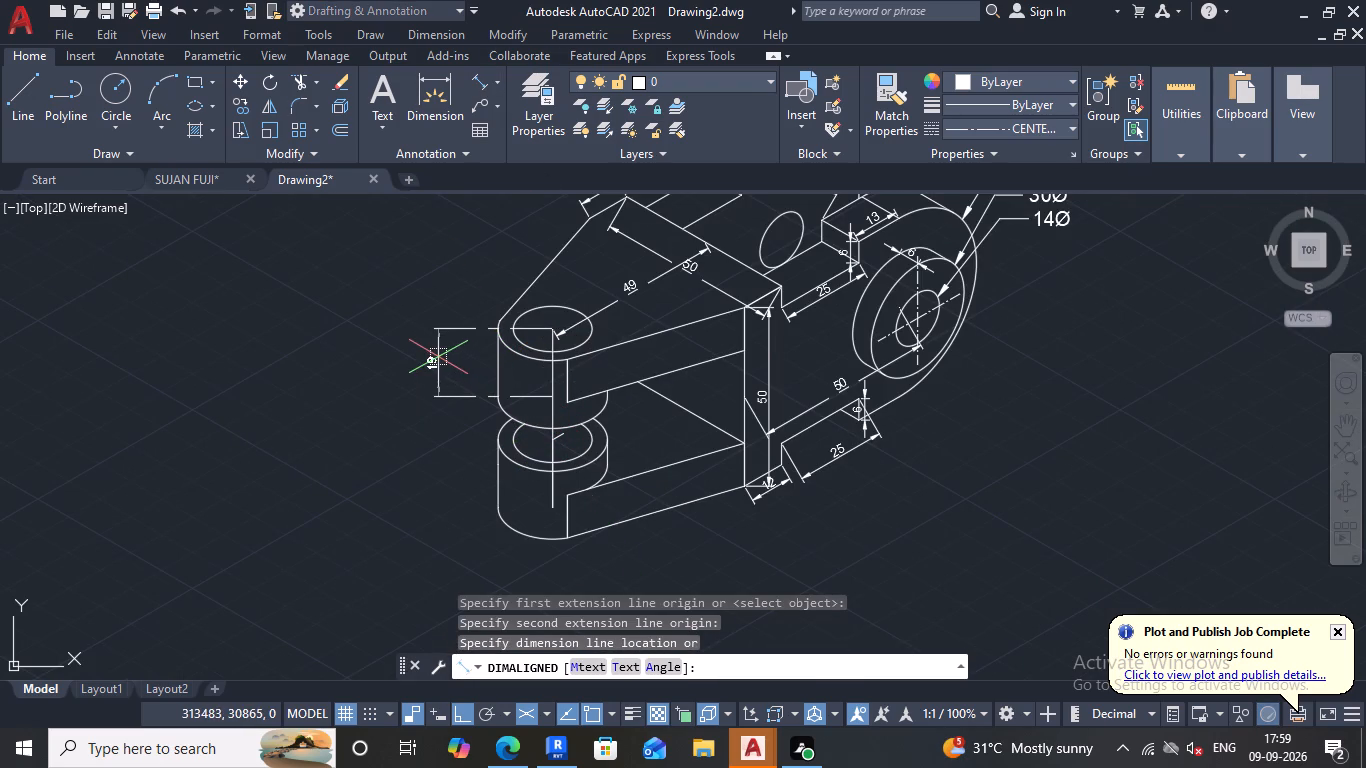
pyautogui.click(453, 359)
# Set the current linetype to ByLayer.
pyautogui.click(1031, 125)
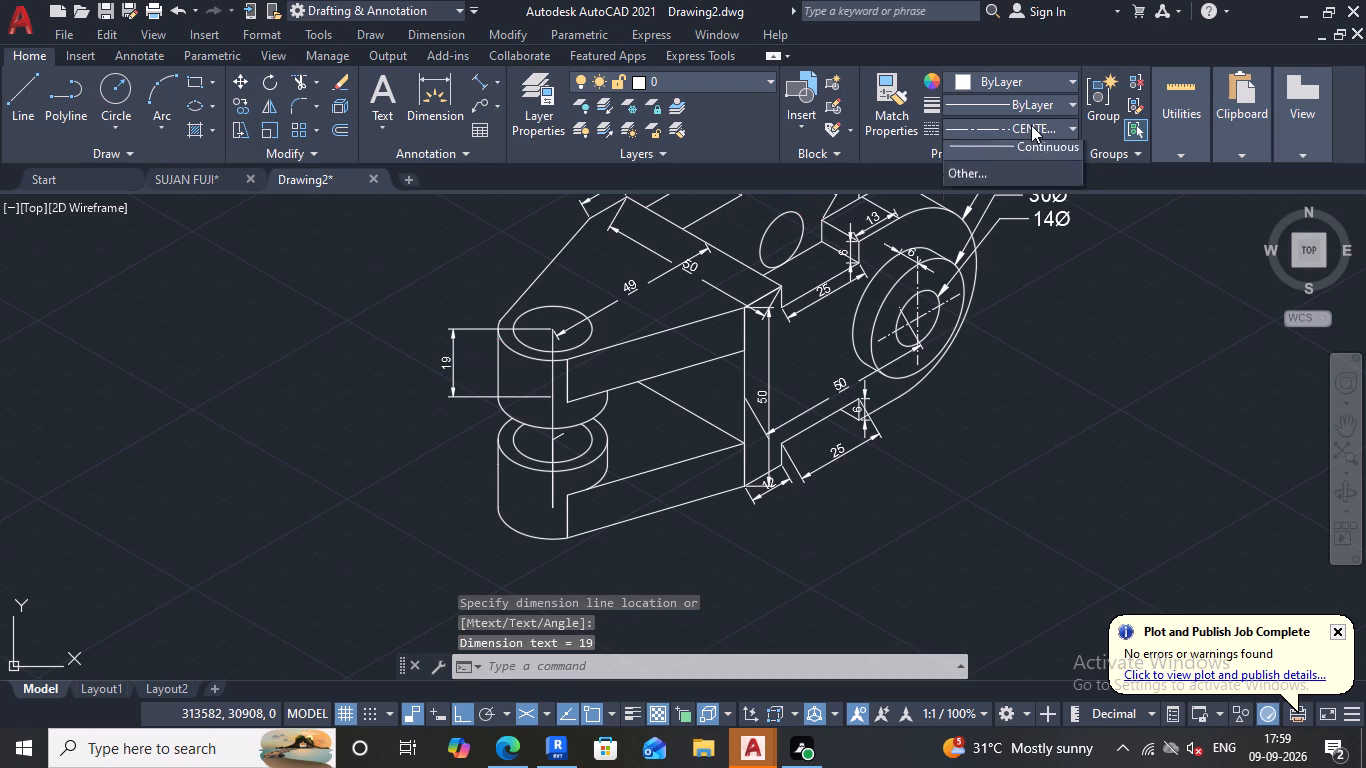
pyautogui.click(1041, 150)
# Add an aligned vertical dimension for the gap between the two bosses, in line with the upper boss's height dimension.
pyautogui.scroll(1, 564, 399)
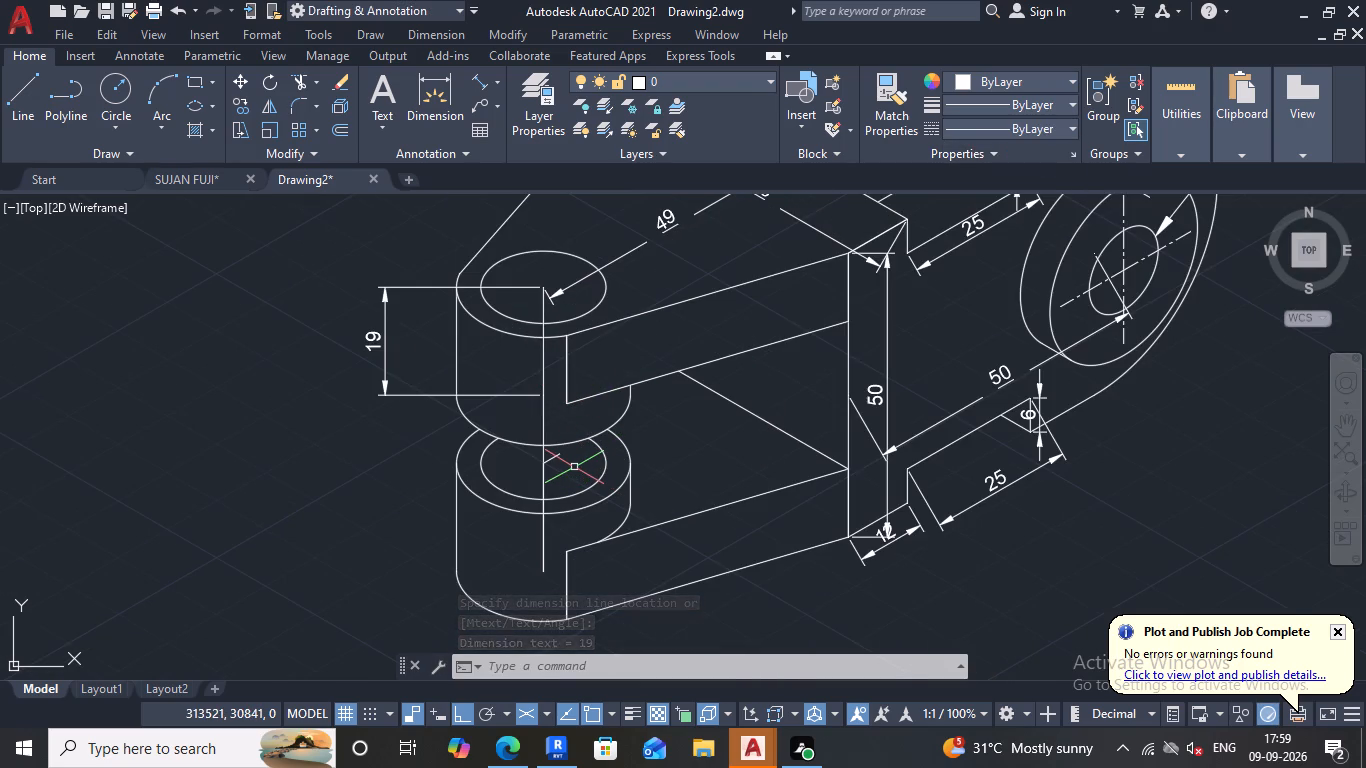
pyautogui.press('space')
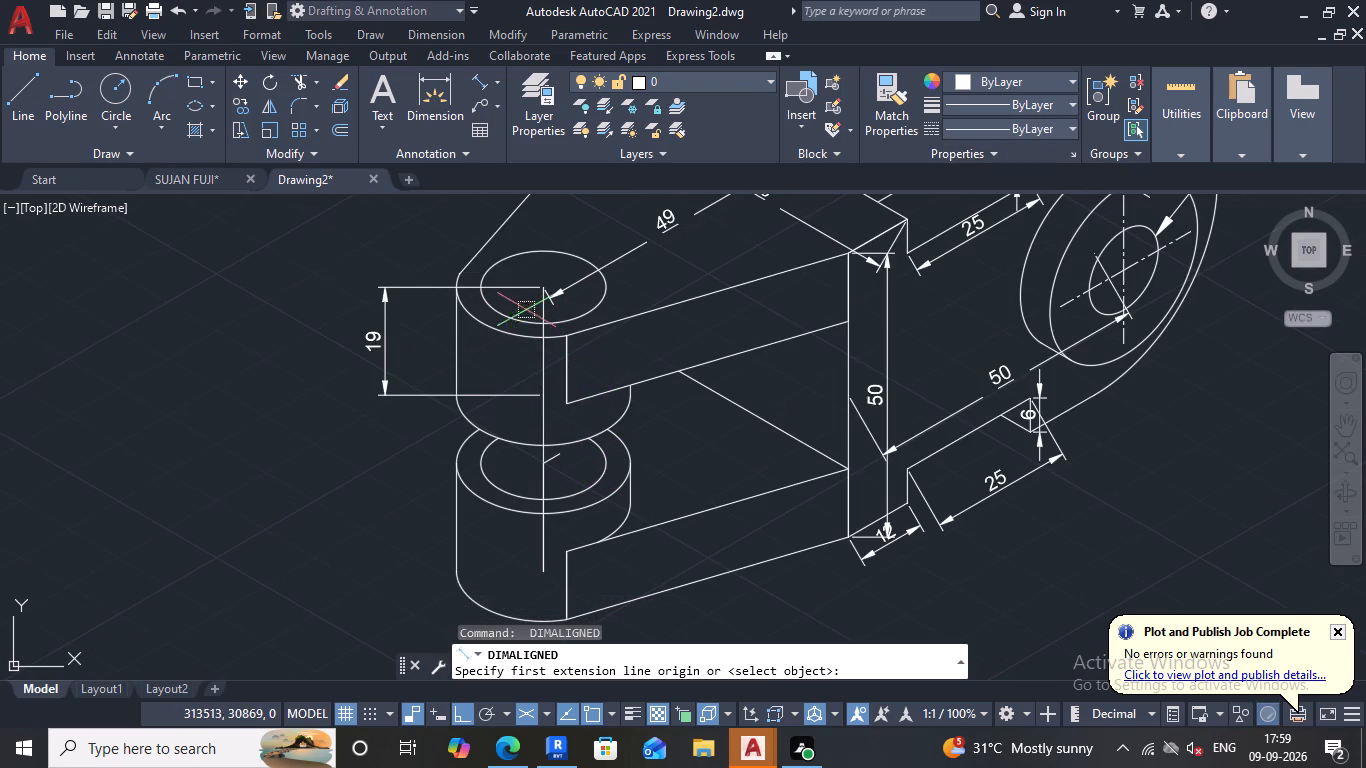
pyautogui.click(542, 395)
pyautogui.click(546, 471)
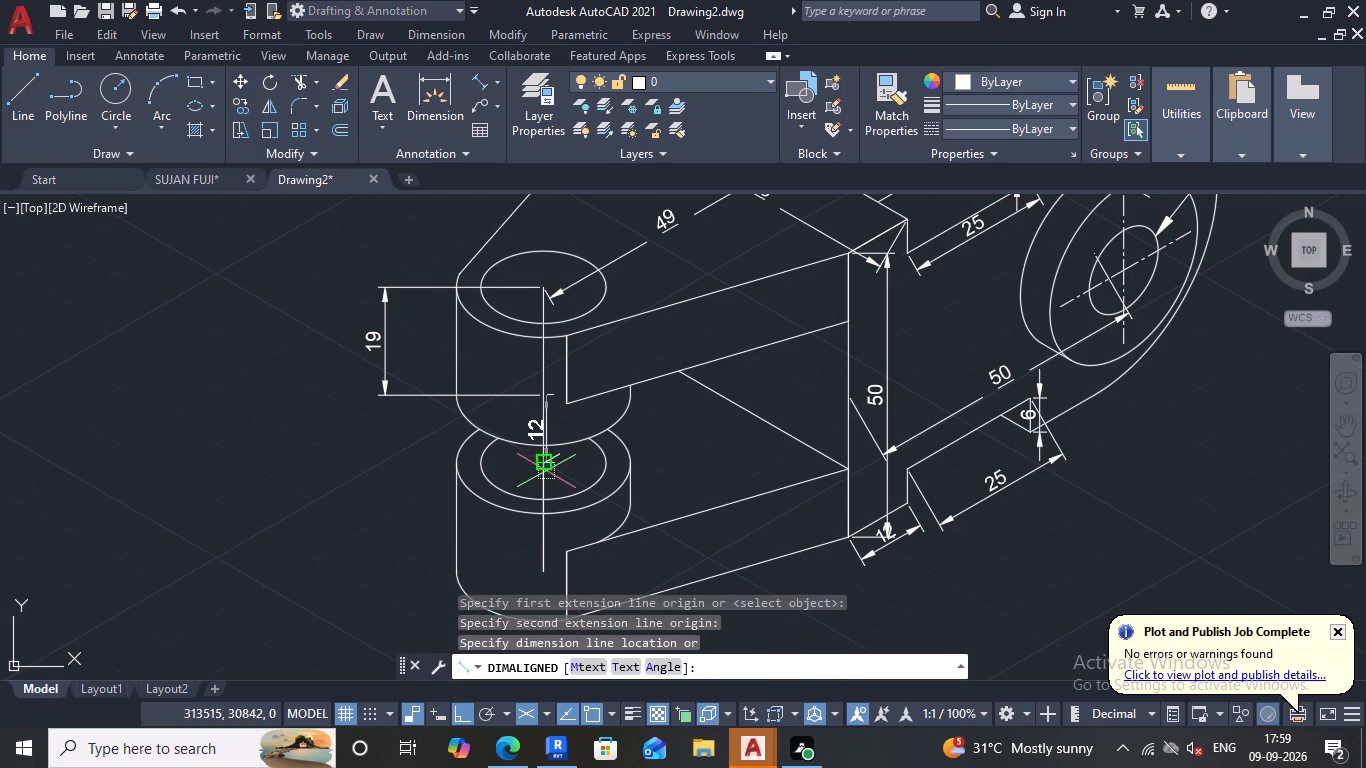
pyautogui.click(388, 445)
# Add an aligned vertical dimension for the lower boss's height, in line with the gap dimension above it.
pyautogui.scroll(-2, 588, 458)
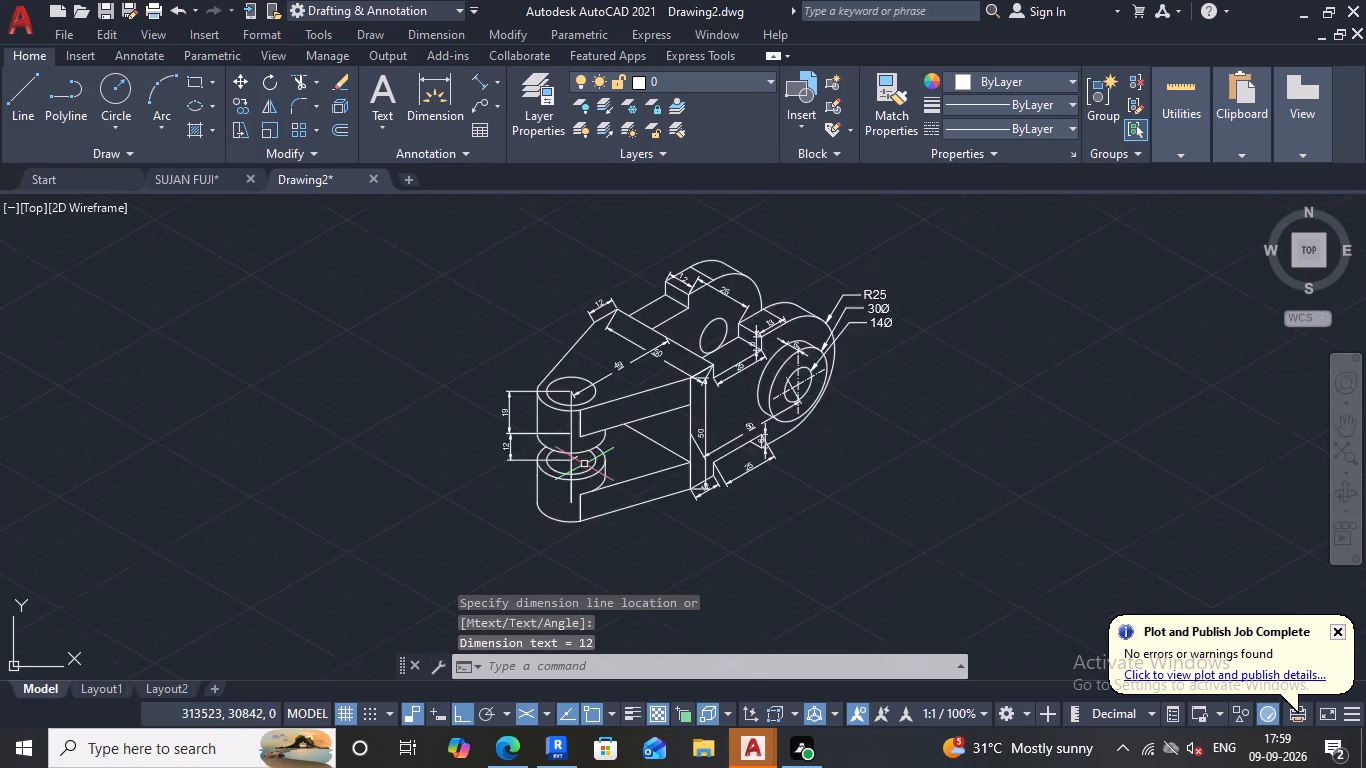
pyautogui.scroll(3, 570, 478)
pyautogui.moveTo(569, 434); pyautogui.dragTo(569, 406, button='middle')
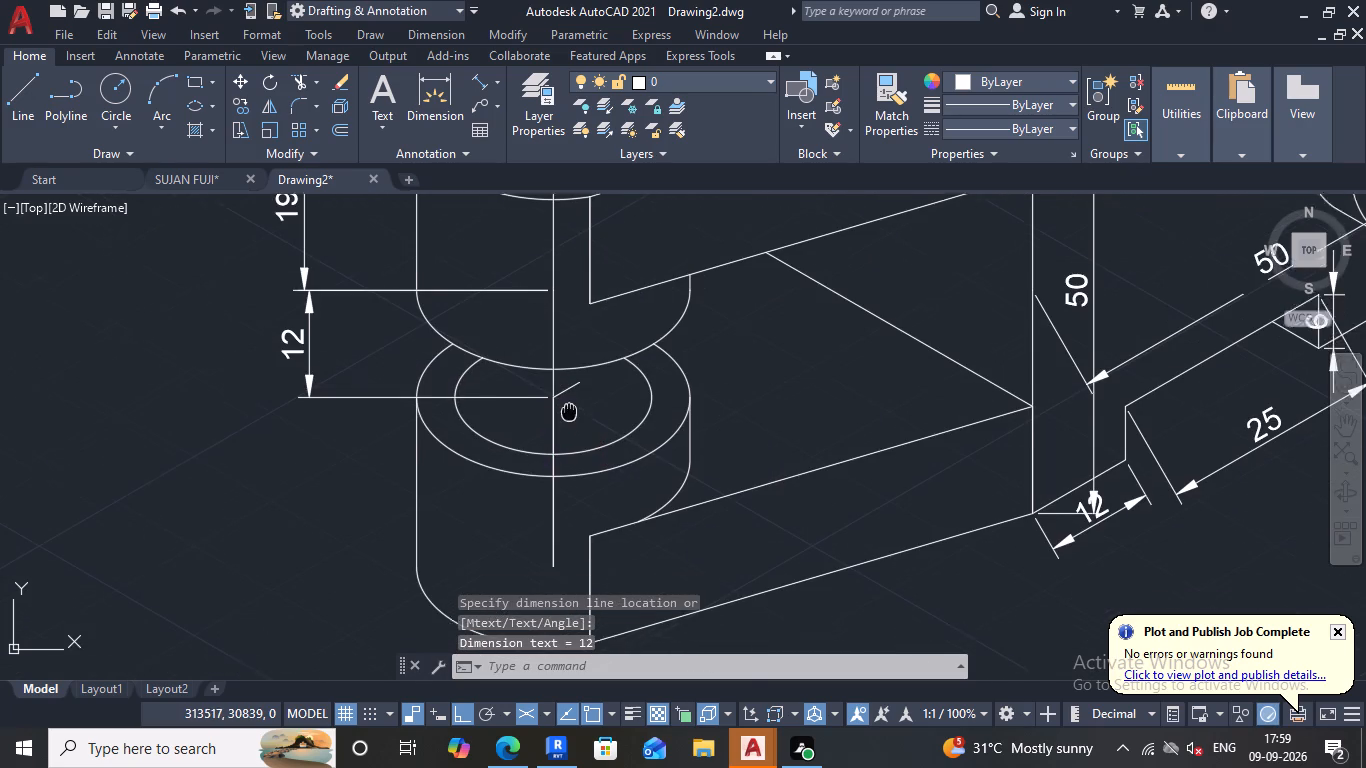
pyautogui.moveTo(569, 406); pyautogui.dragTo(574, 348, button='middle')
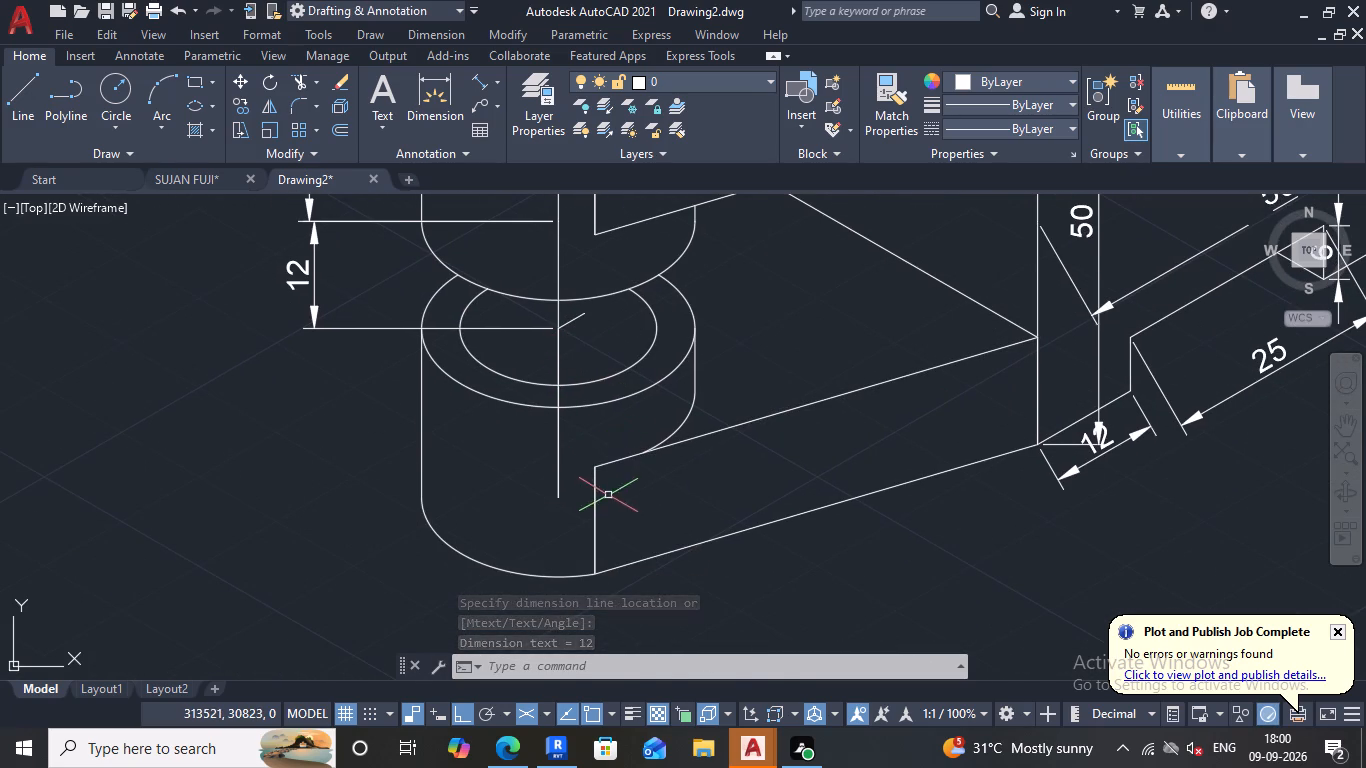
pyautogui.press('space')
pyautogui.click(556, 329)
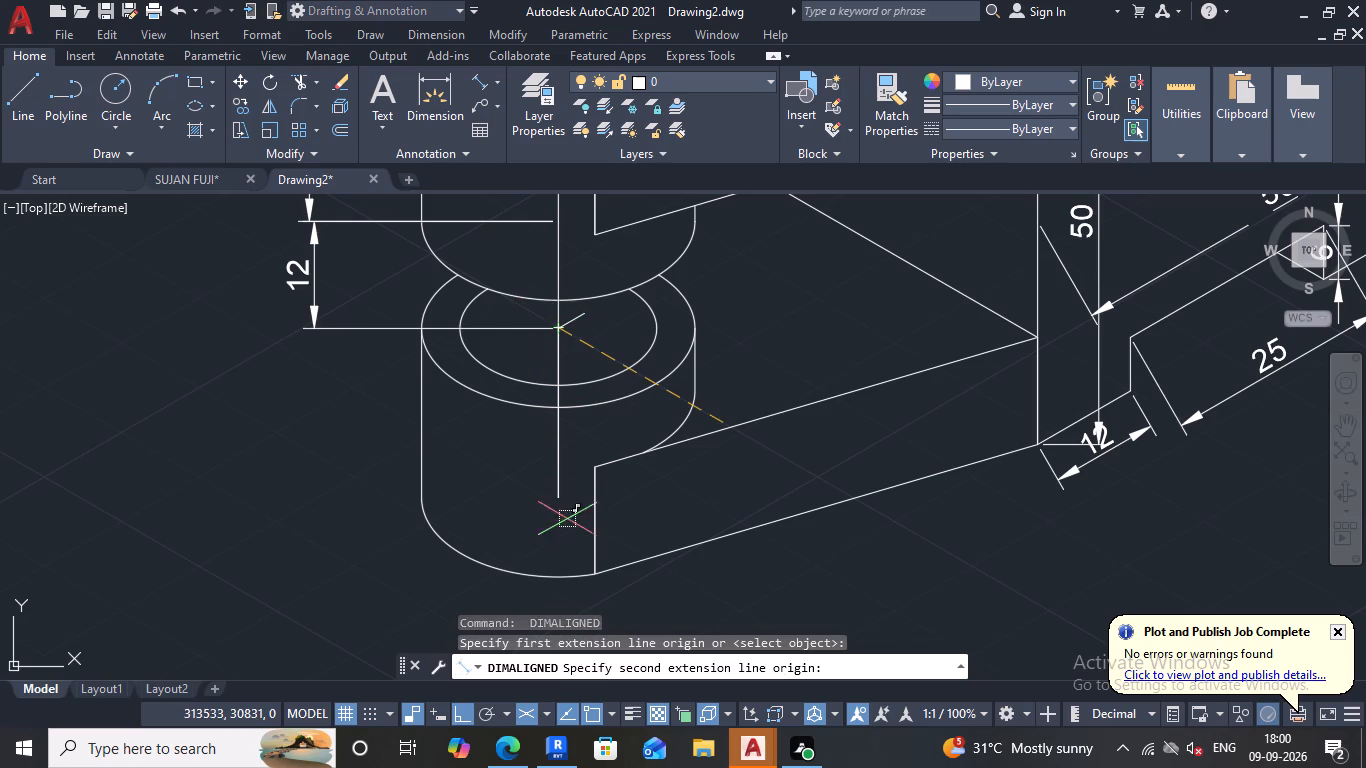
pyautogui.click(565, 492)
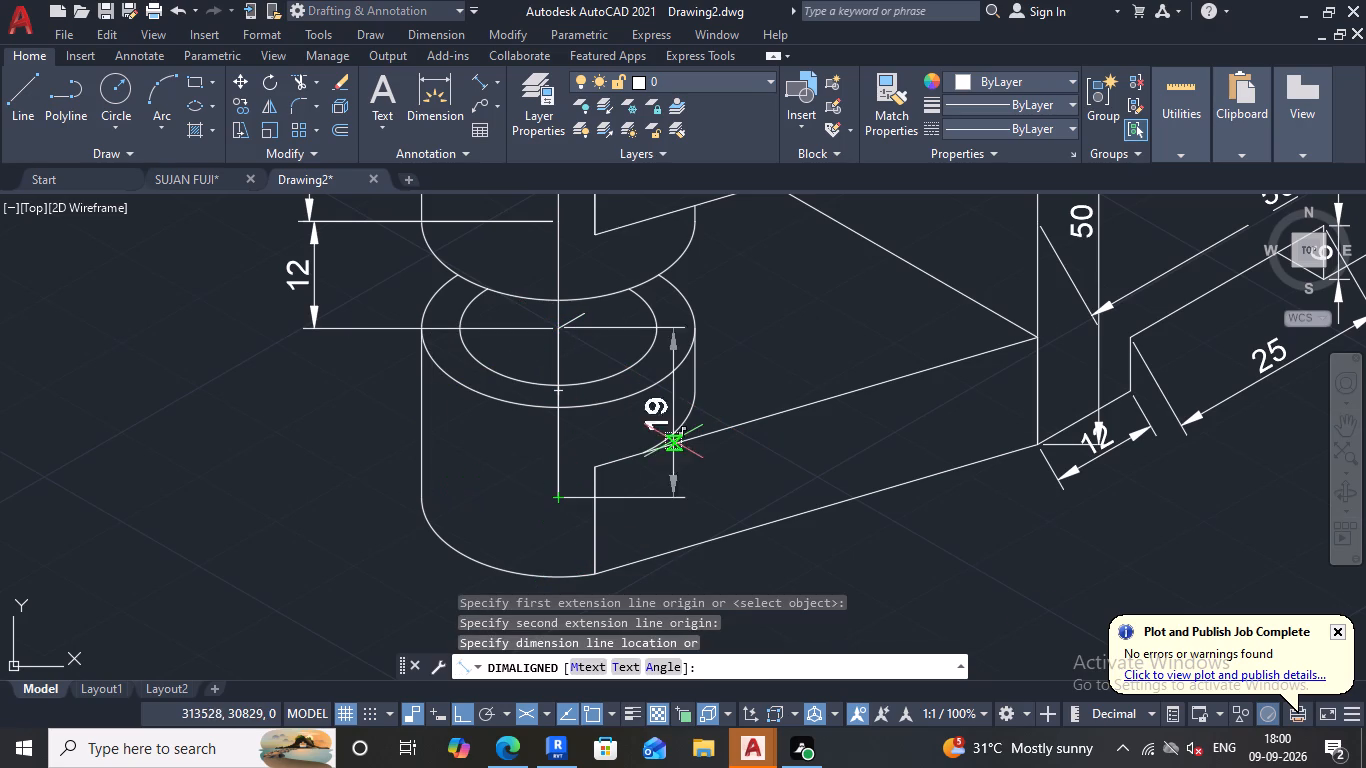
pyautogui.click(316, 376)
# Add an aligned vertical dimension for the opening between the upper and lower arms where they meet the plate, placing it inside the opening.
pyautogui.scroll(-2, 397, 392)
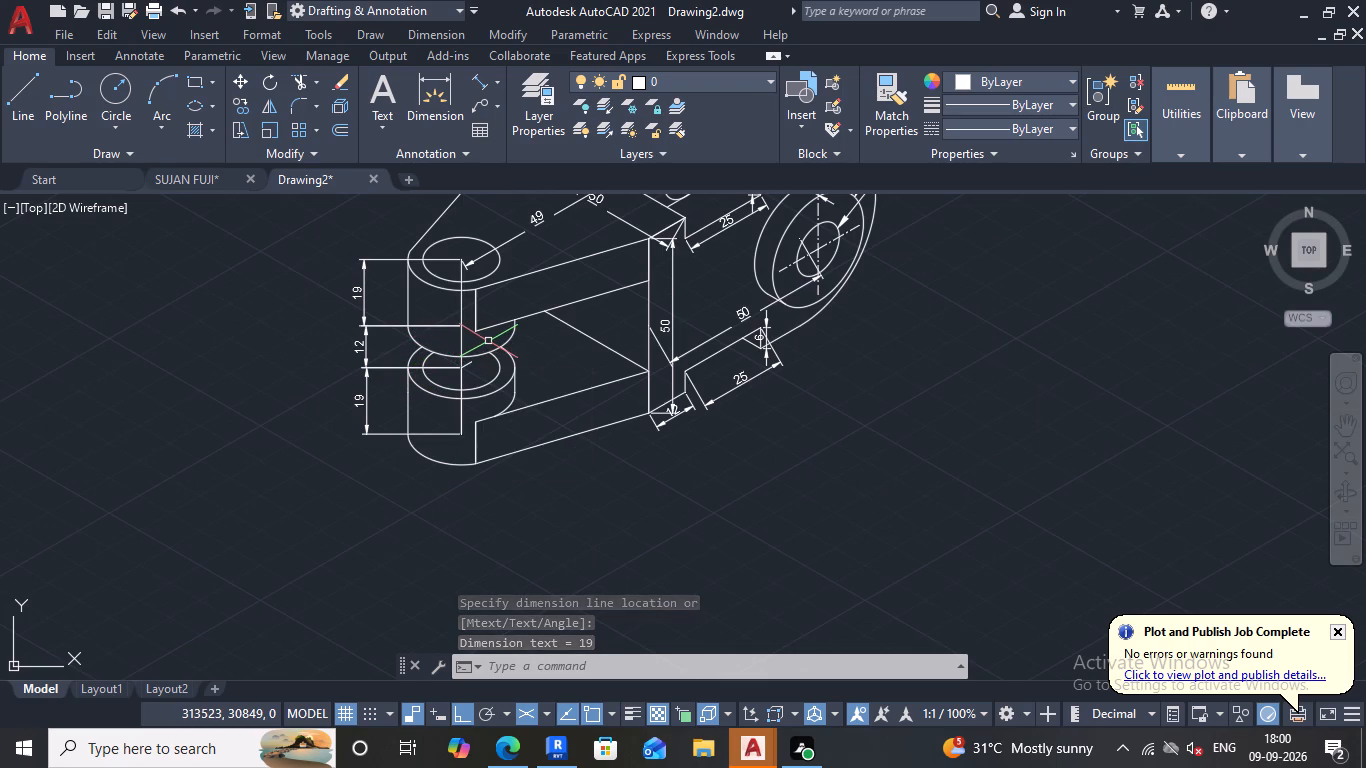
pyautogui.moveTo(498, 351); pyautogui.dragTo(437, 407, button='middle')
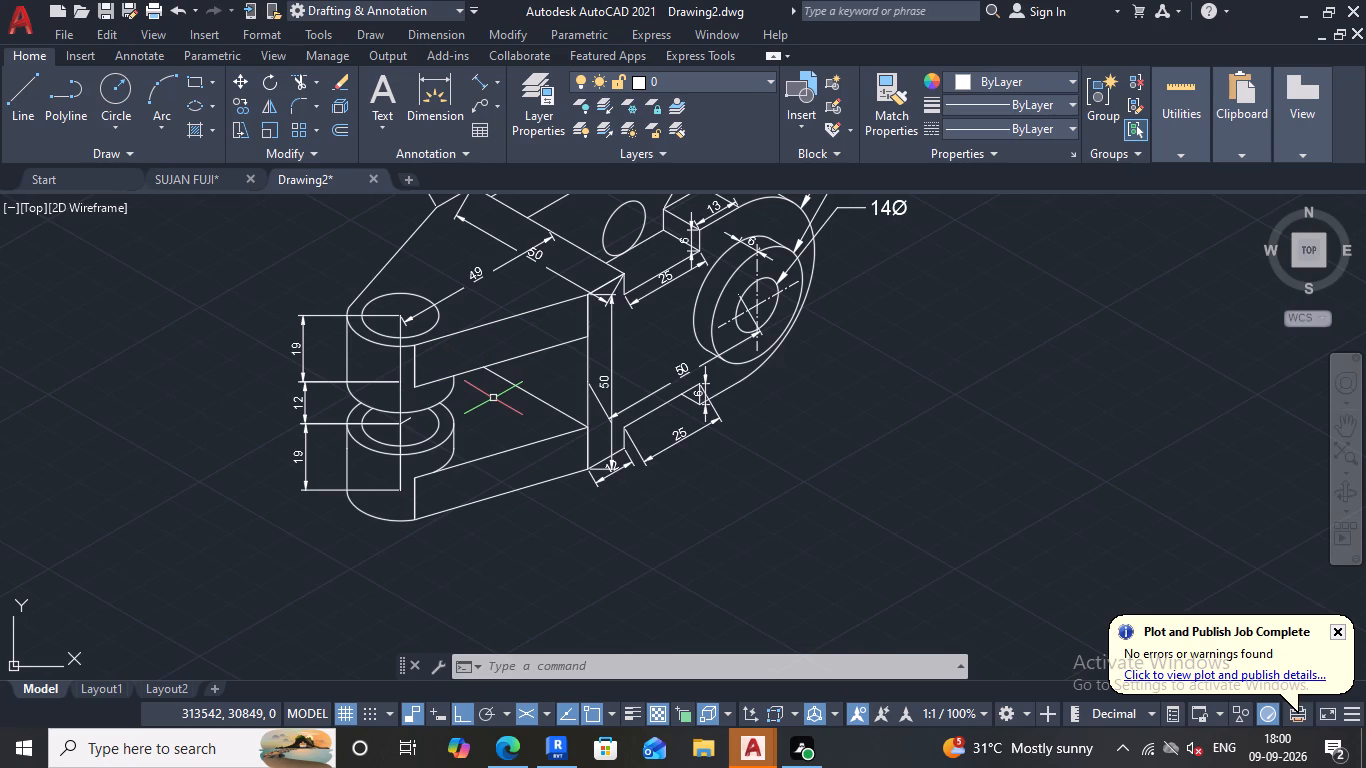
pyautogui.scroll(-1, 529, 409)
pyautogui.moveTo(533, 413); pyautogui.dragTo(404, 417, button='middle')
pyautogui.scroll(2, 412, 389)
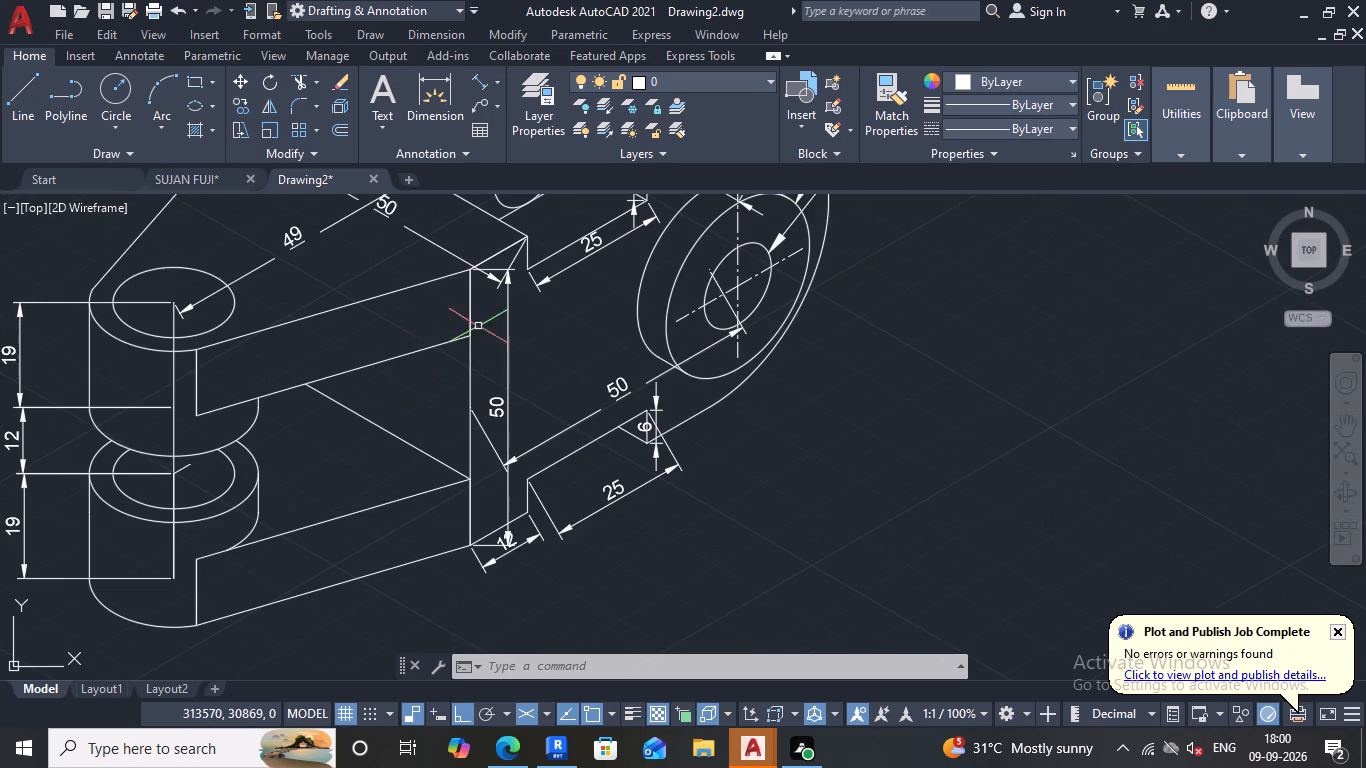
pyautogui.press('space')
pyautogui.click(467, 339)
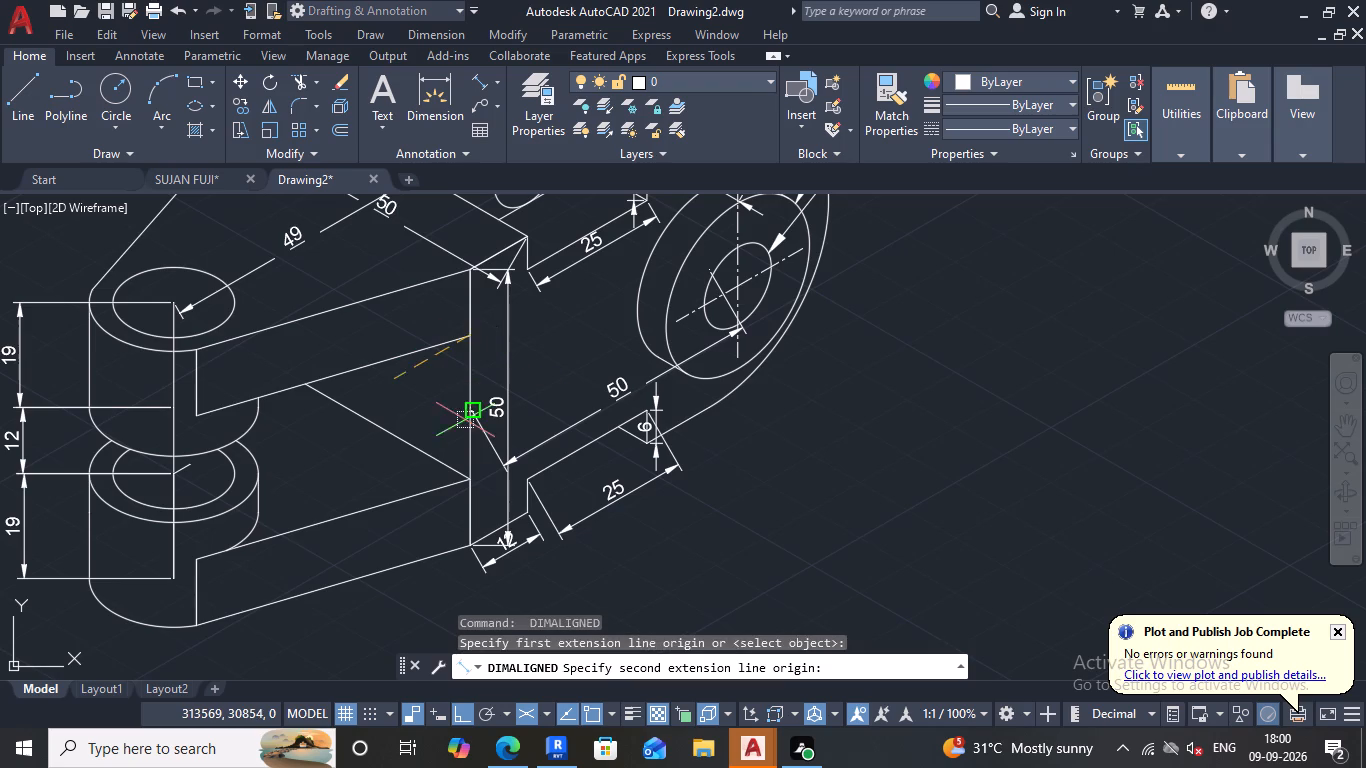
pyautogui.click(465, 480)
pyautogui.click(406, 475)
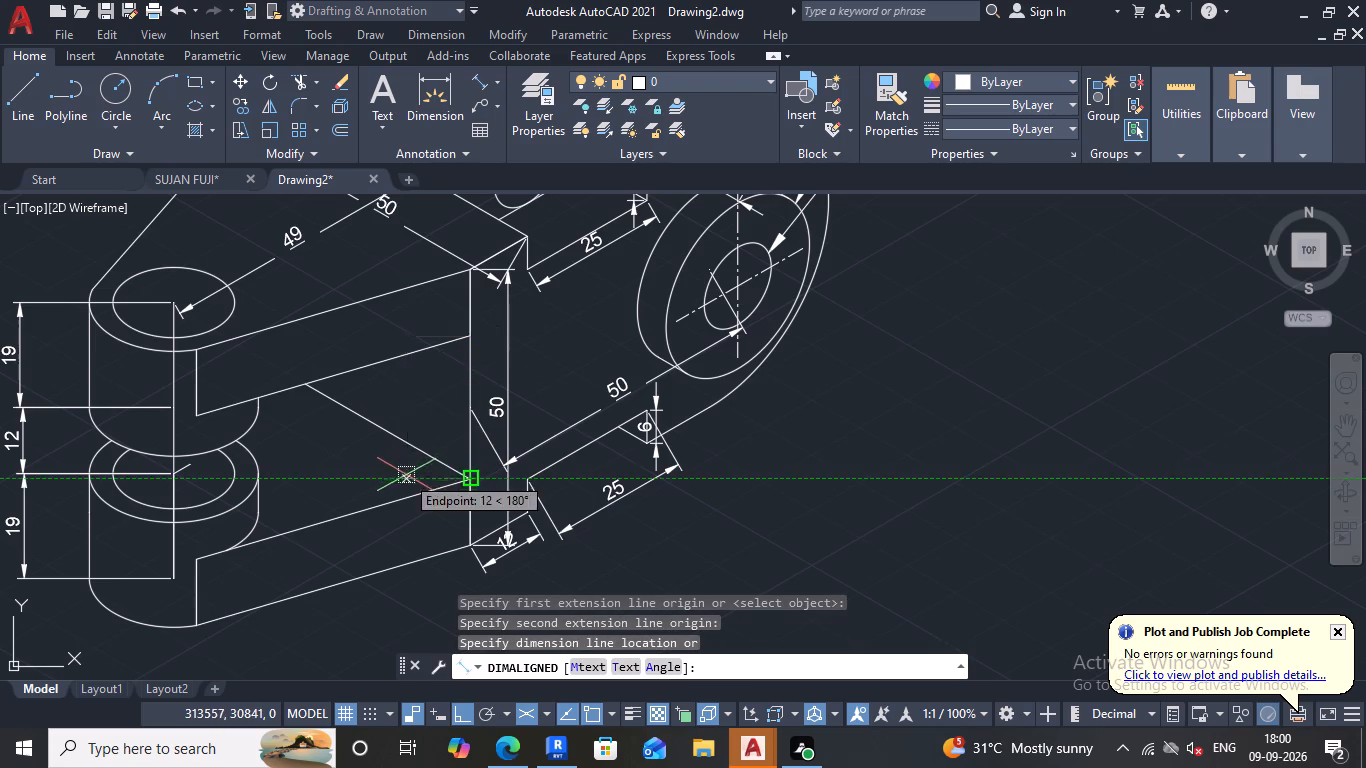
# Oblique the lower 25 and 12 dimensions with DIMEDIT so their extension lines follow the plate's vertical edge.
pyautogui.scroll(-2, 550, 457)
pyautogui.moveTo(655, 483); pyautogui.dragTo(616, 491, button='middle')
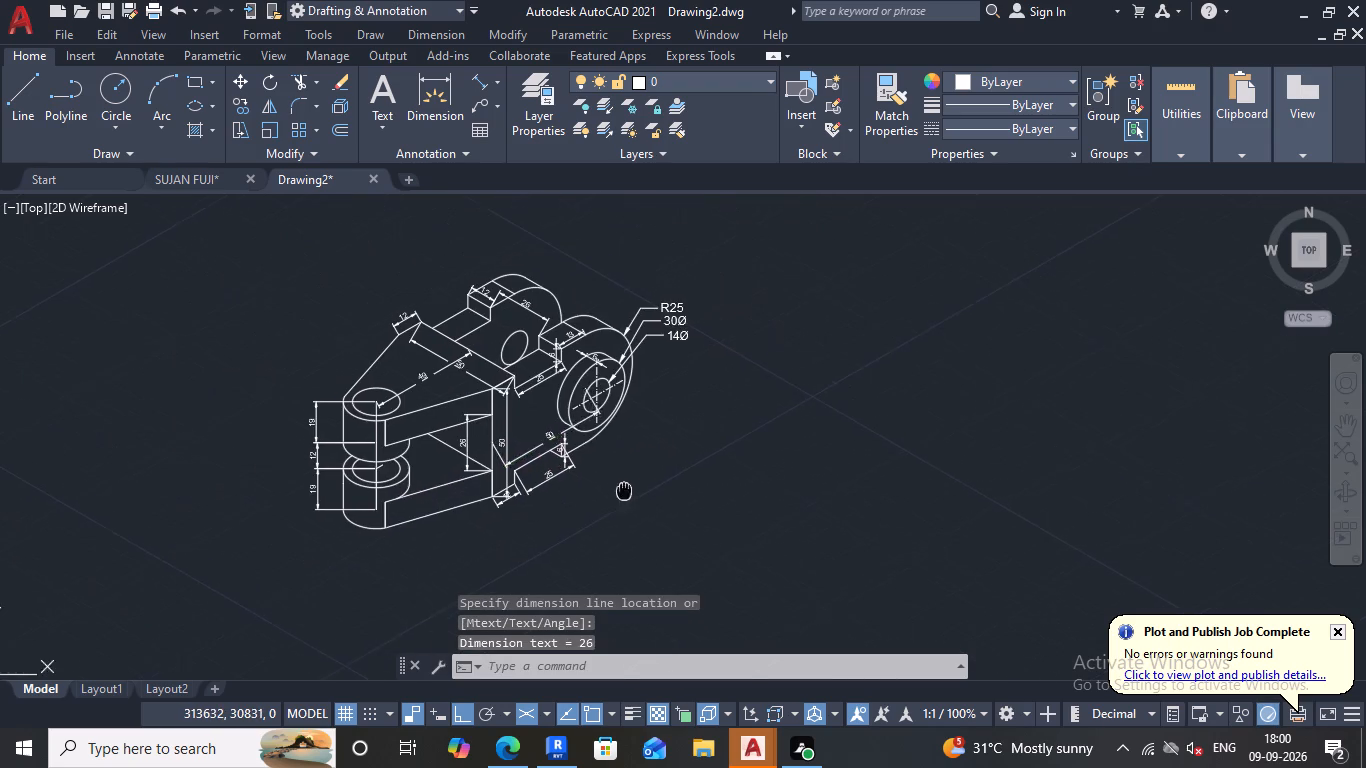
pyautogui.moveTo(616, 491); pyautogui.dragTo(532, 467, button='middle')
pyautogui.scroll(2, 468, 429)
pyautogui.write('DIM')
pyautogui.write('ED')
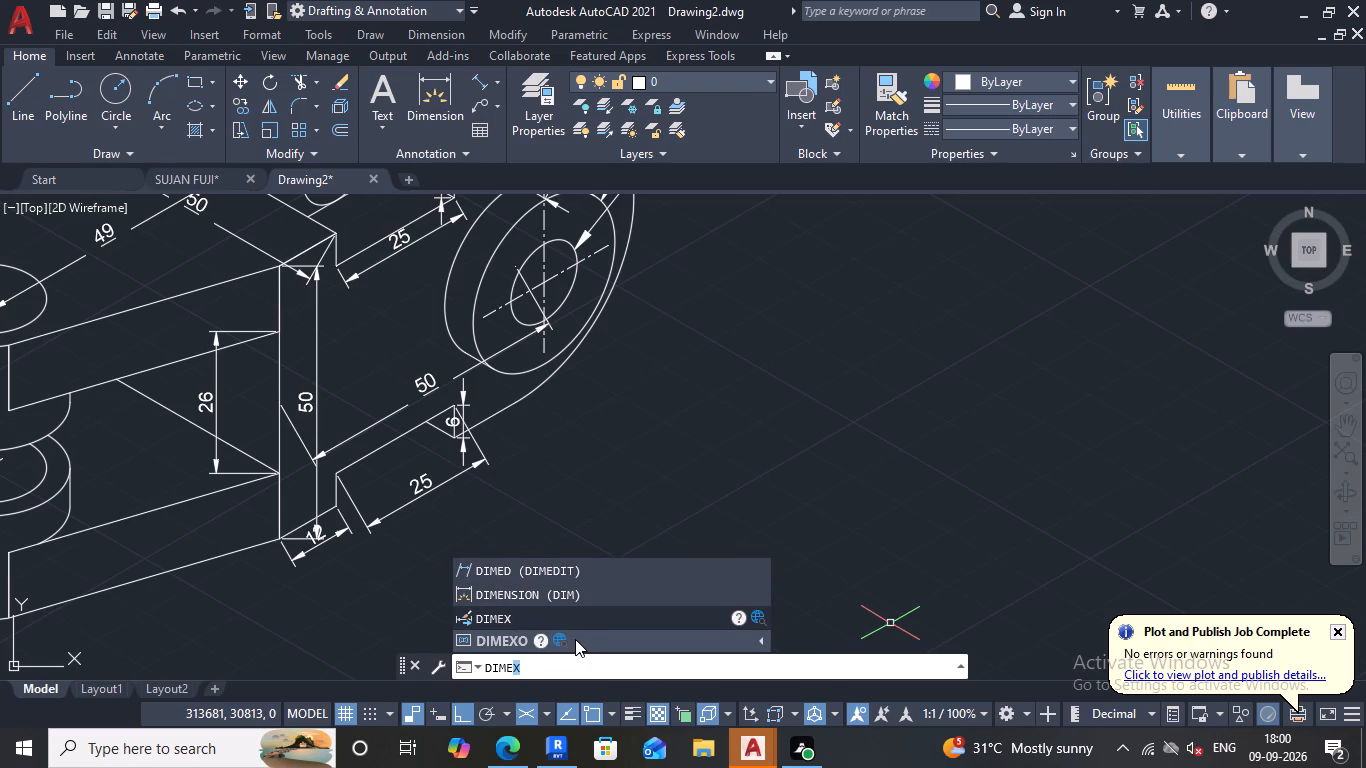
pyautogui.click(570, 574)
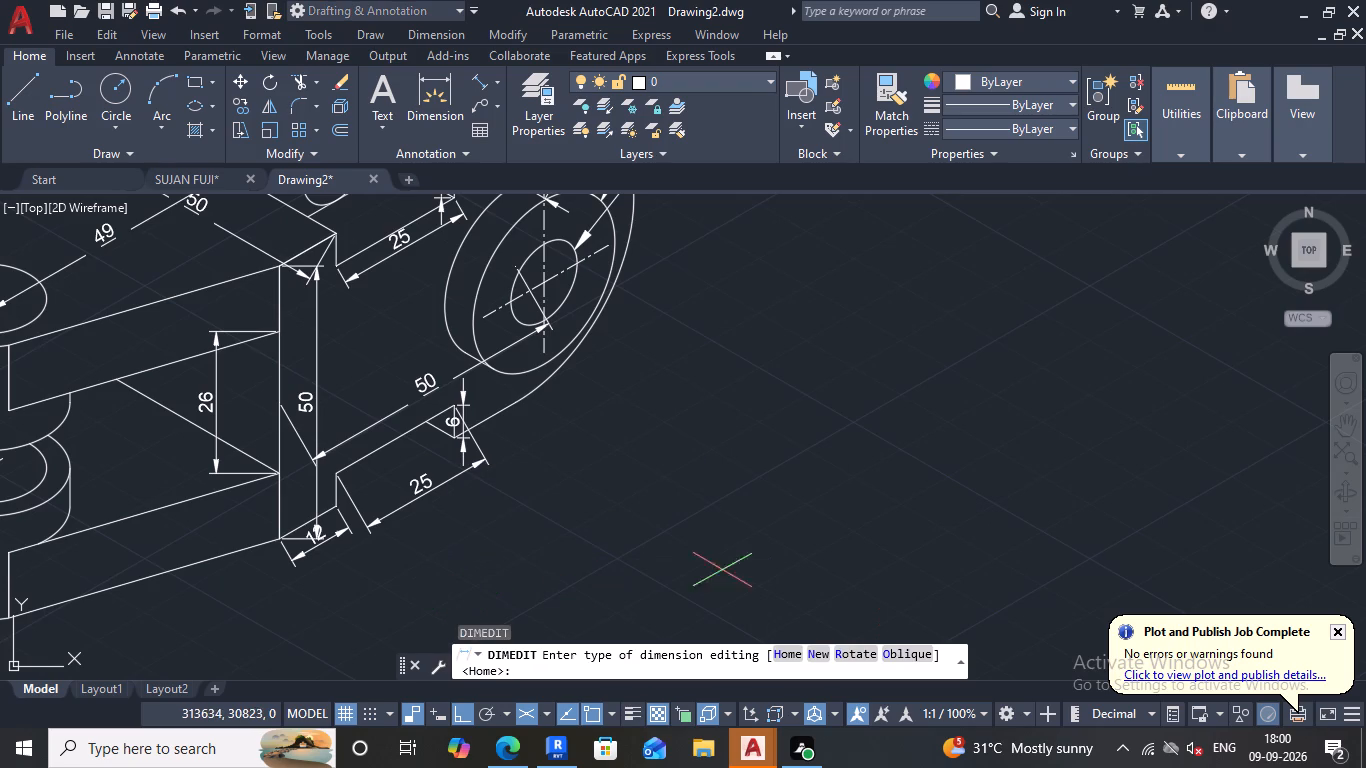
pyautogui.click(902, 660)
pyautogui.scroll(1, 539, 562)
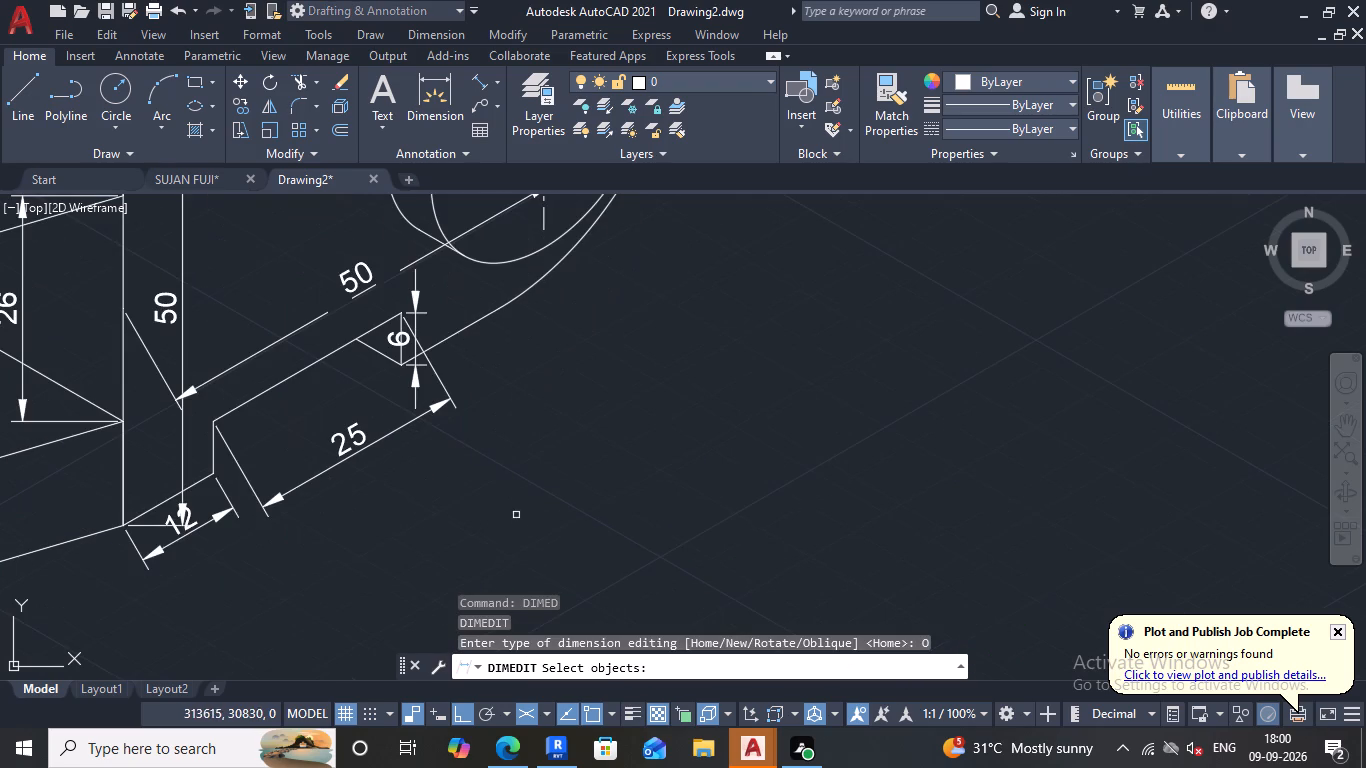
pyautogui.click(336, 467)
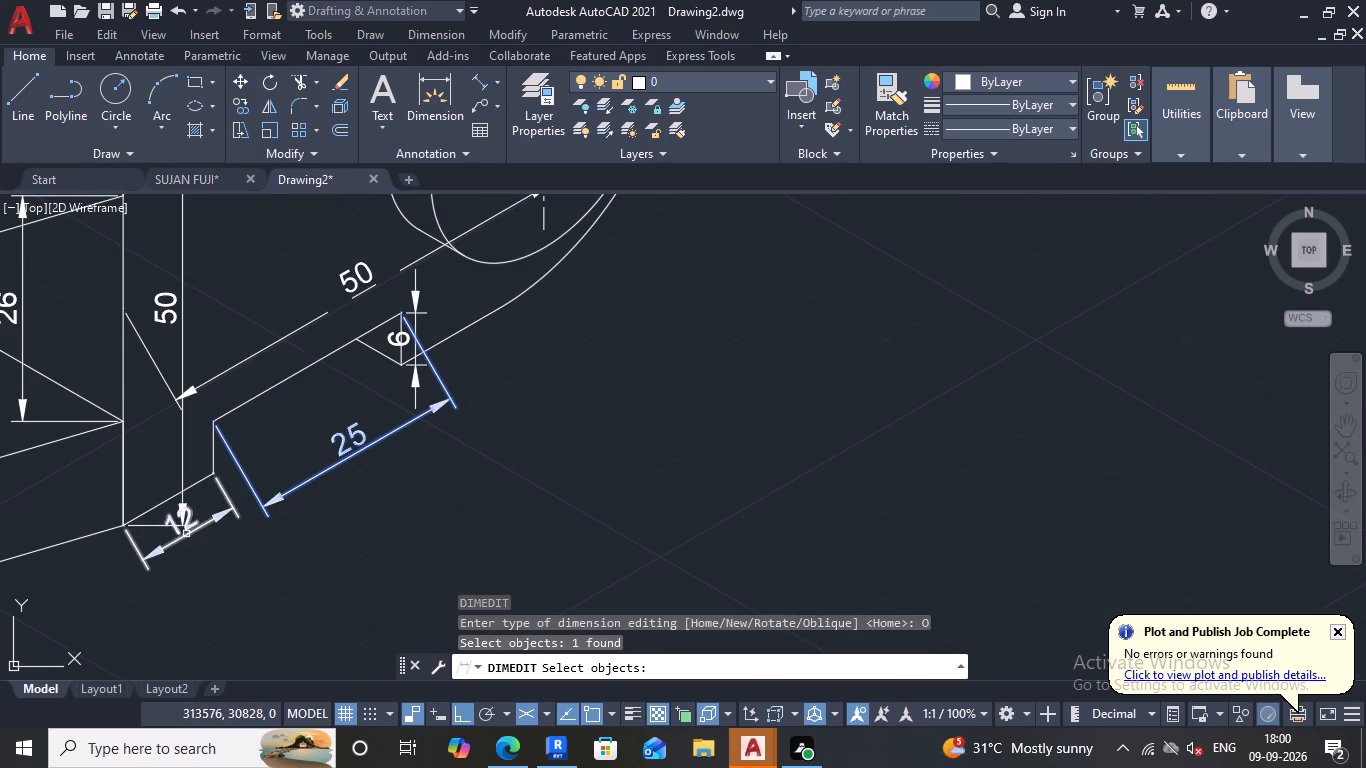
pyautogui.click(186, 534)
pyautogui.press('Return')
pyautogui.scroll(-1, 542, 535)
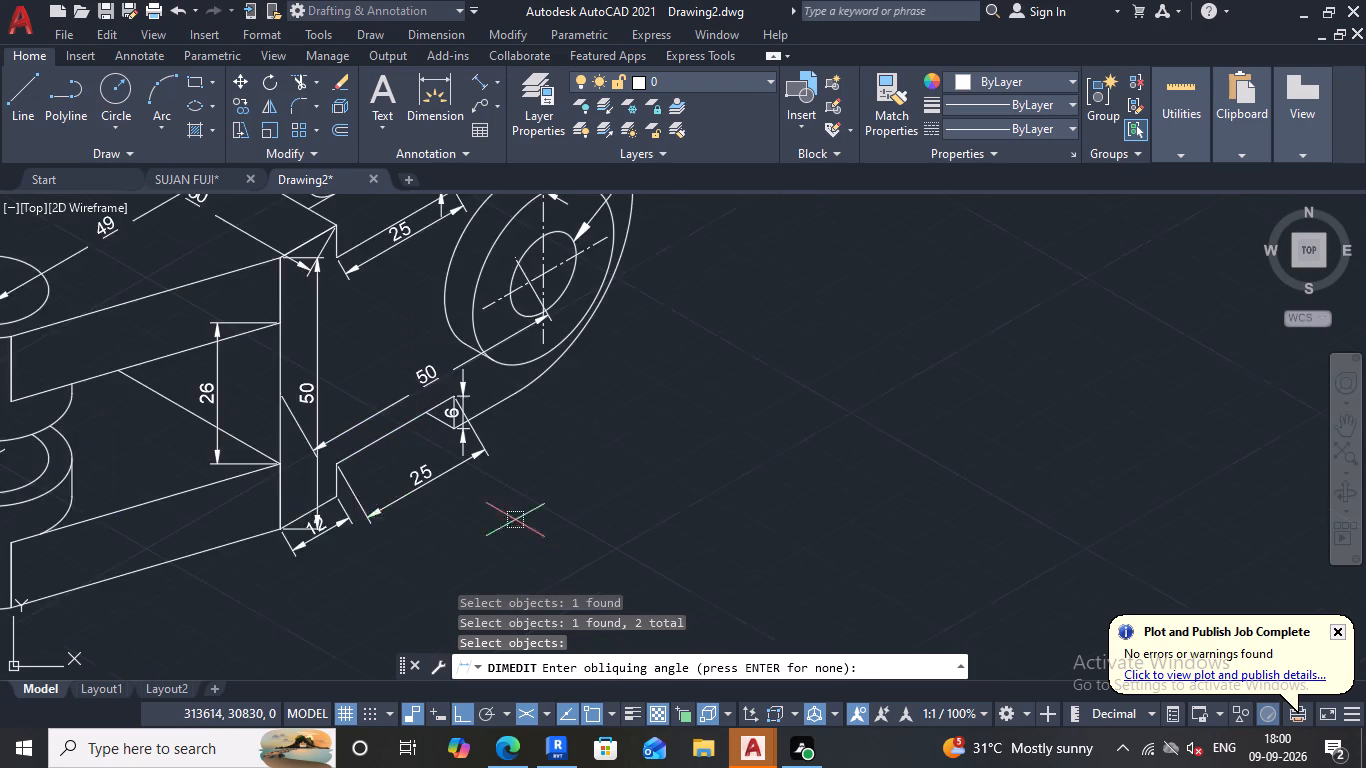
pyautogui.scroll(2, 305, 509)
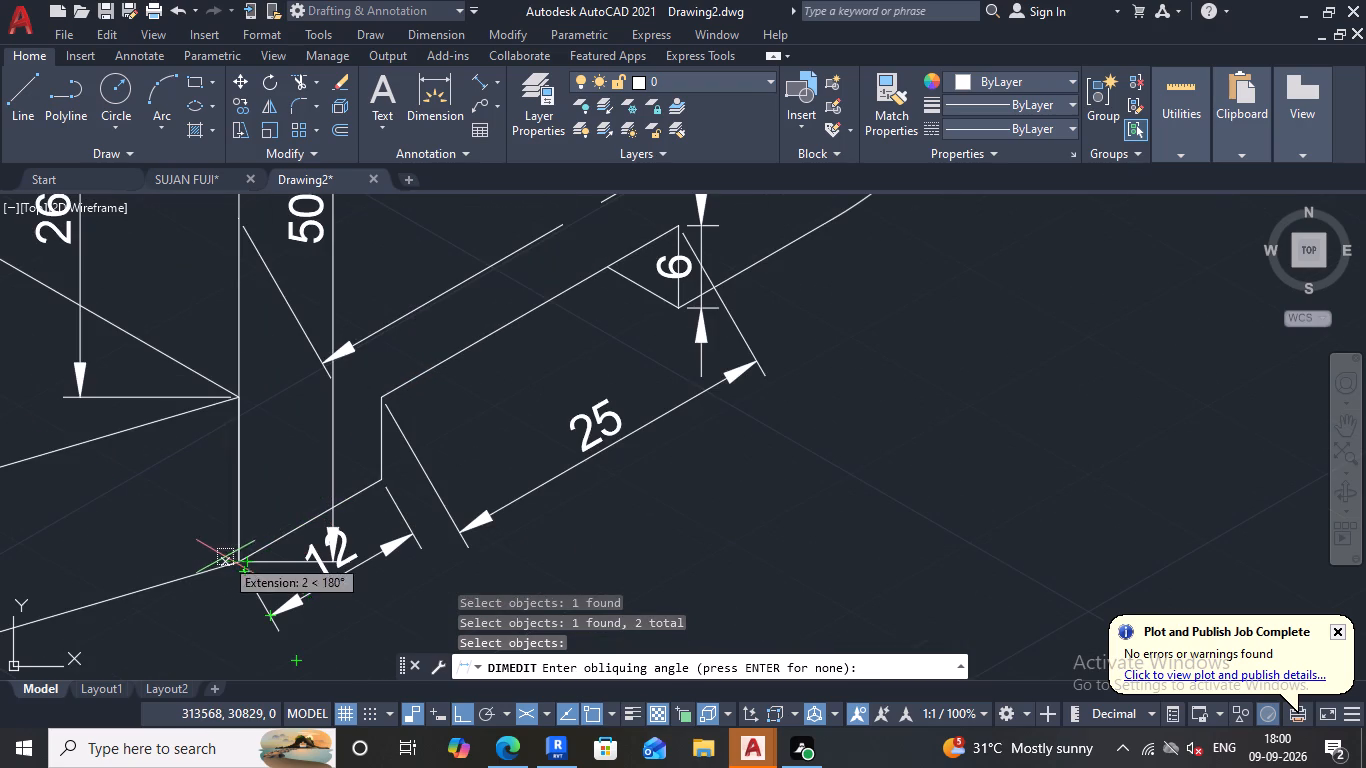
pyautogui.click(238, 555)
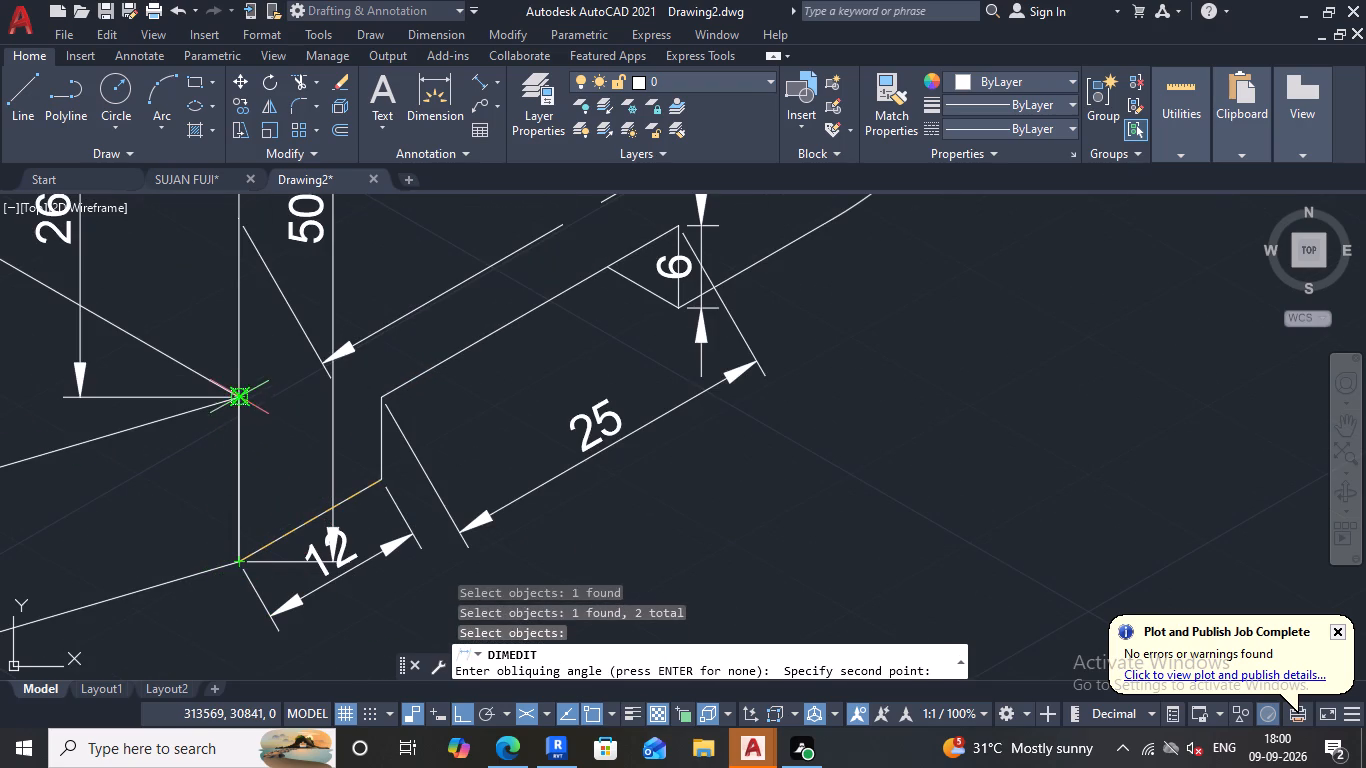
pyautogui.click(245, 401)
# Oblique the 6 dimension at the lower step so its extension lines follow the direction of the adjacent 25 mm edge.
pyautogui.moveTo(663, 430); pyautogui.dragTo(507, 502, button='middle')
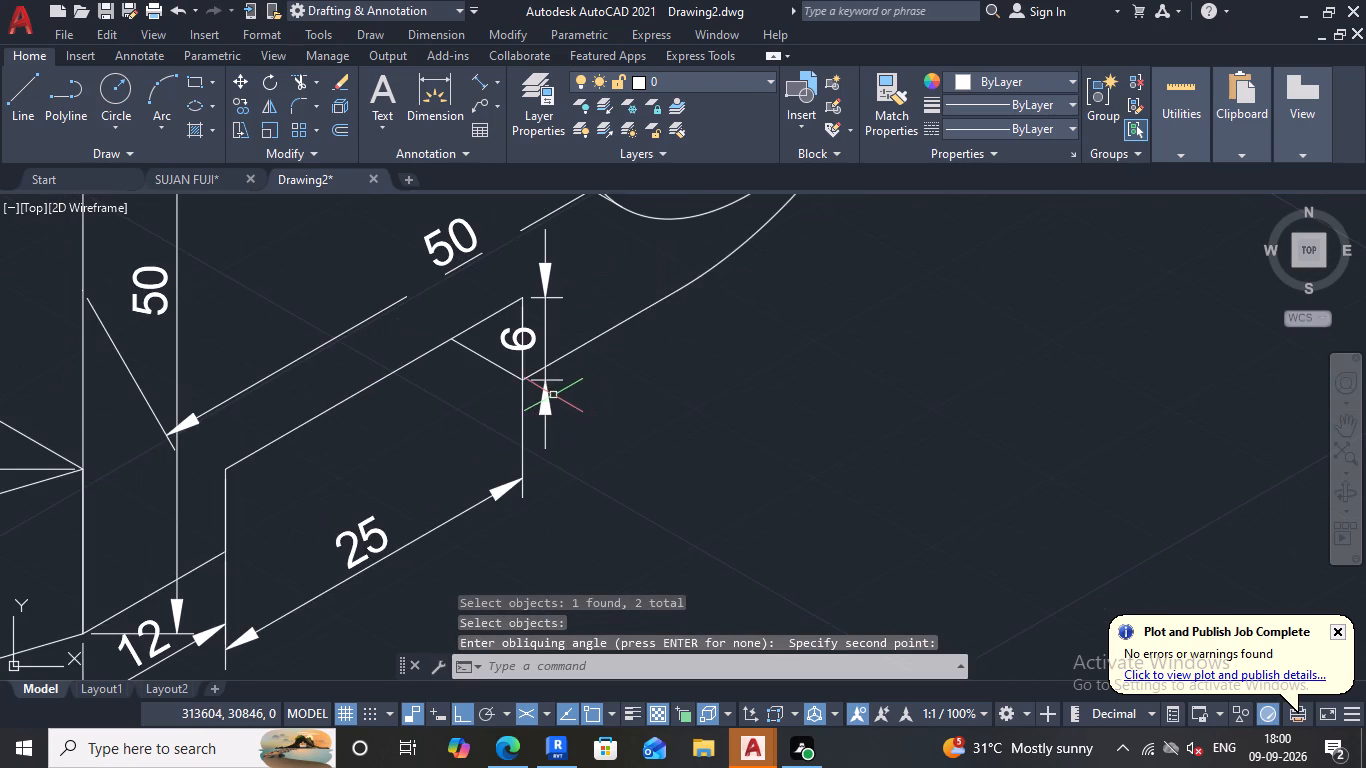
pyautogui.click(551, 395)
pyautogui.press('space')
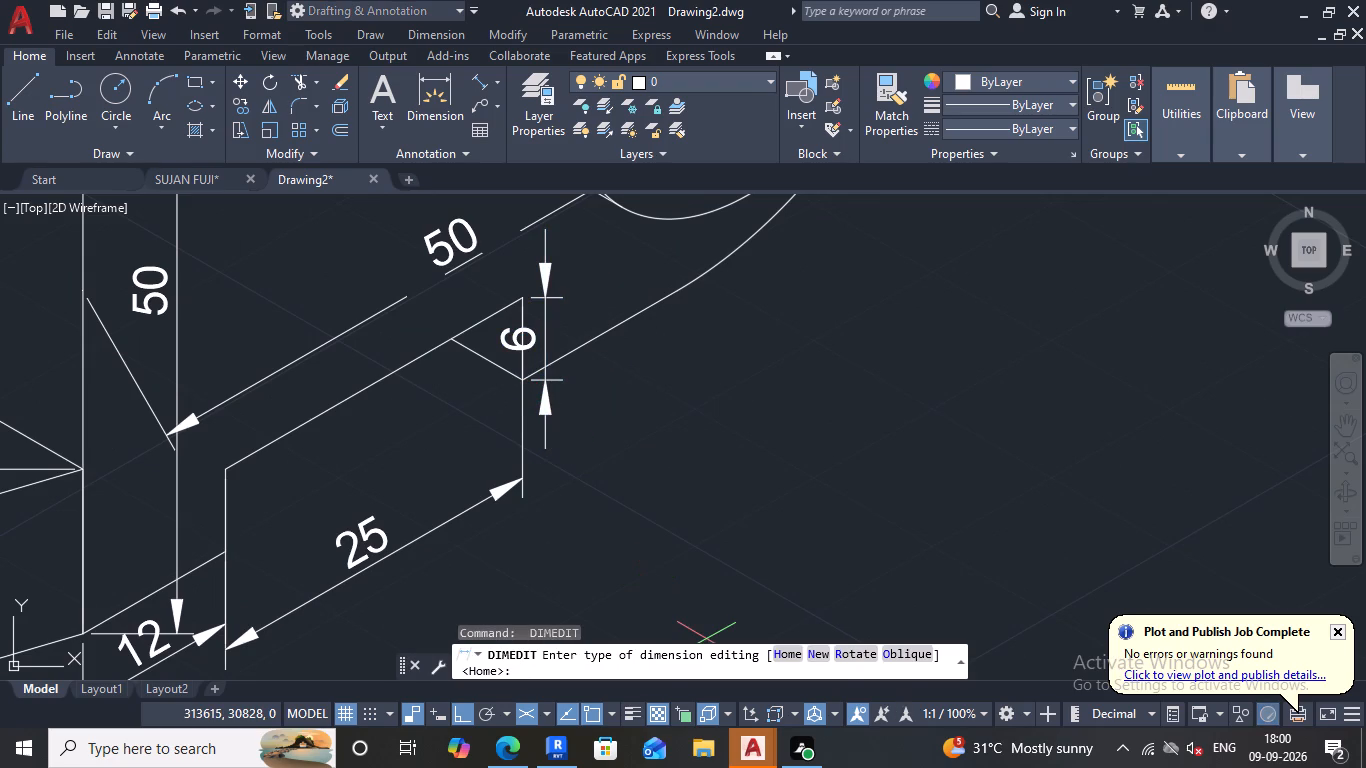
pyautogui.click(906, 655)
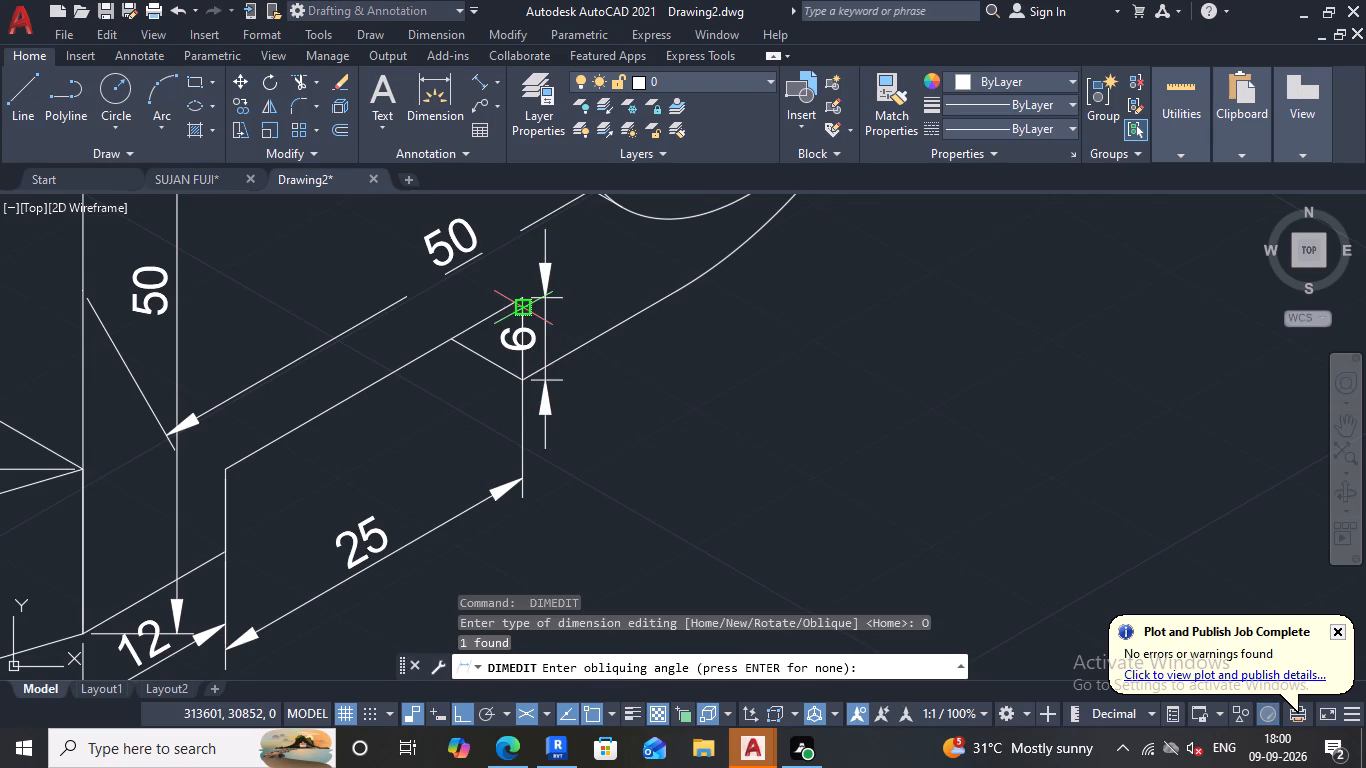
pyautogui.click(515, 297)
pyautogui.click(226, 469)
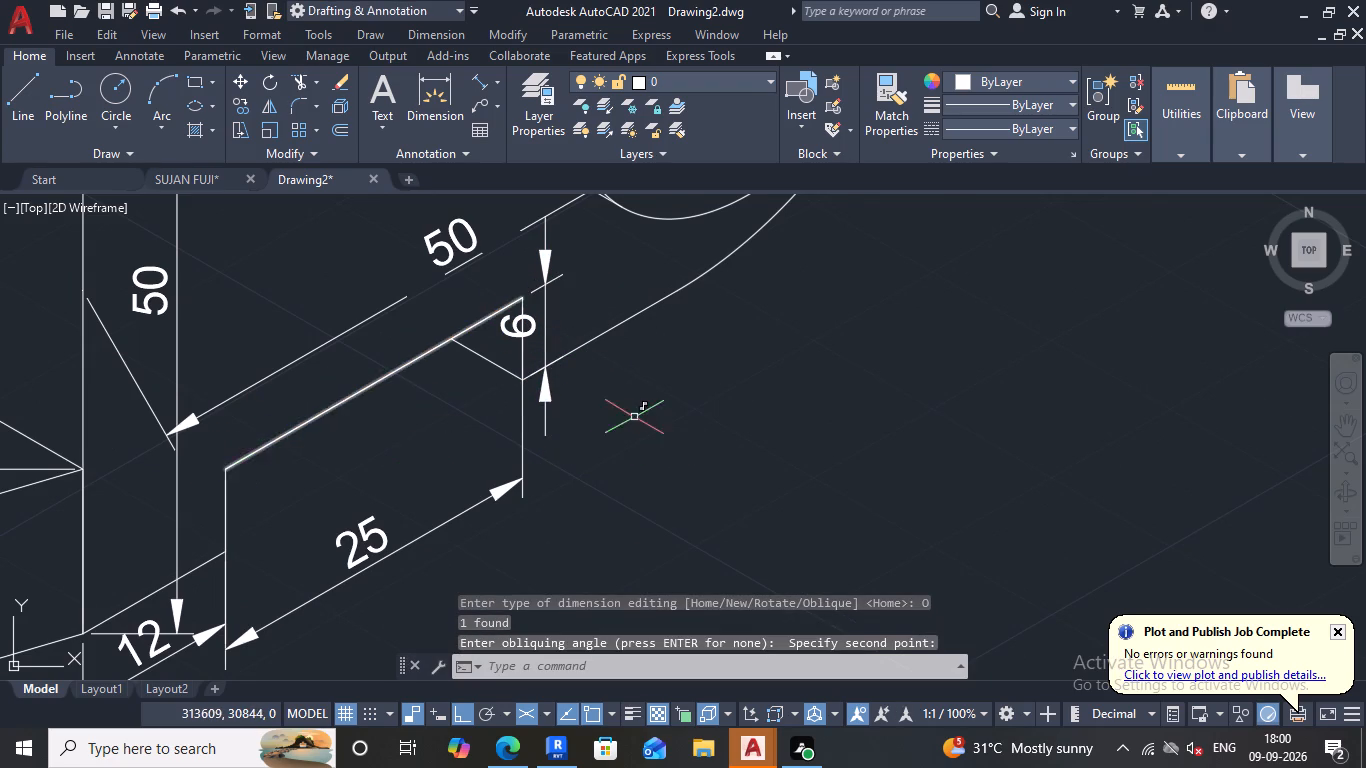
# Change the linetype of the aligned 50 dimension running to the hole centre to ByLayer.
pyautogui.scroll(-2, 644, 416)
pyautogui.moveTo(617, 356); pyautogui.dragTo(501, 409, button='middle')
pyautogui.scroll(1, 430, 395)
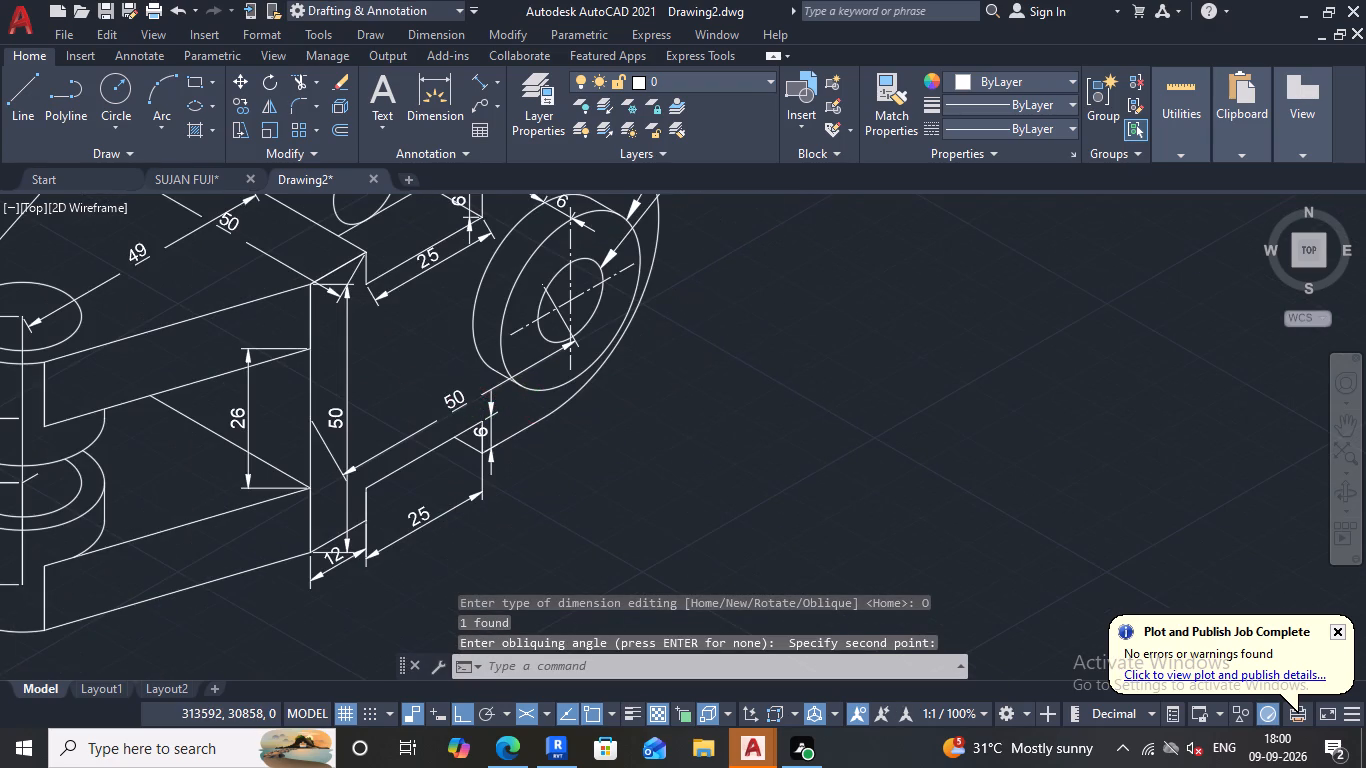
pyautogui.click(428, 442)
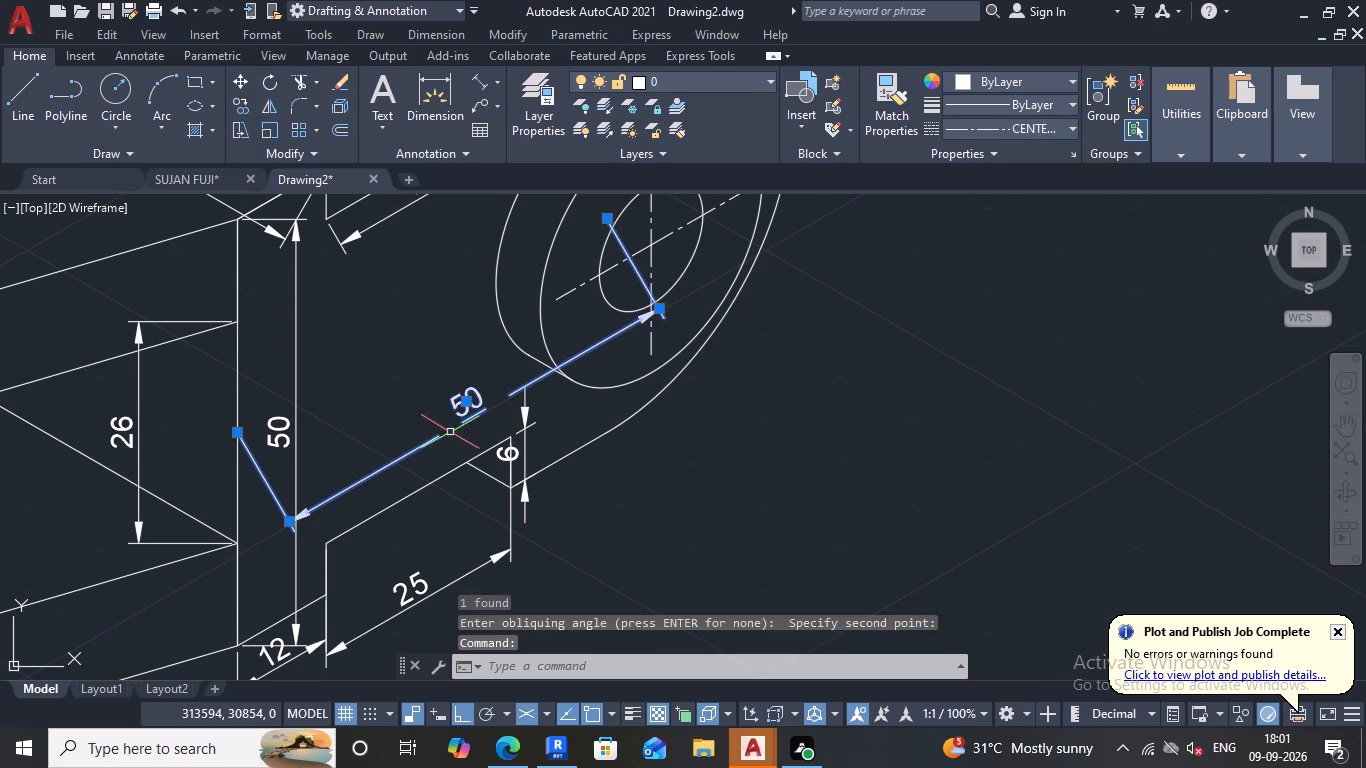
pyautogui.hotkey('ctrl', '1')
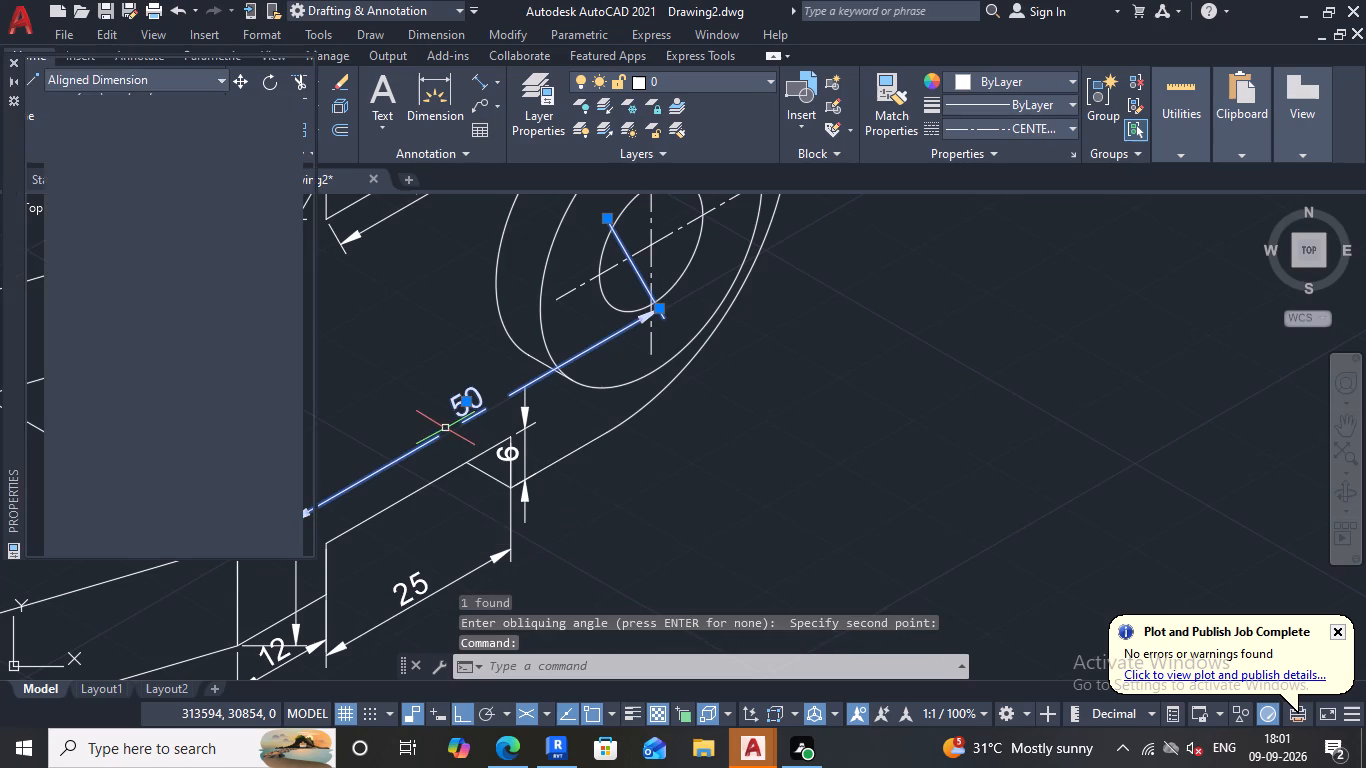
pyautogui.click(253, 164)
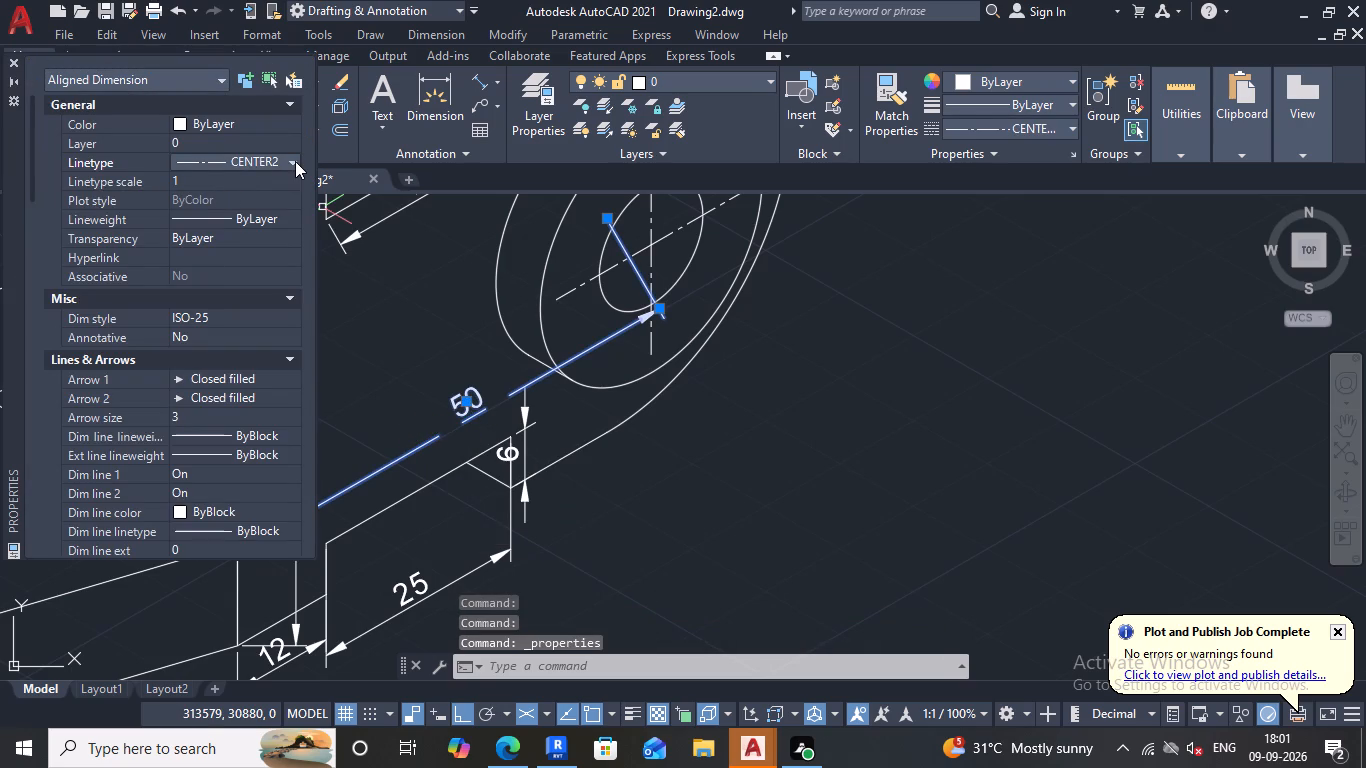
pyautogui.click(295, 161)
pyautogui.click(273, 176)
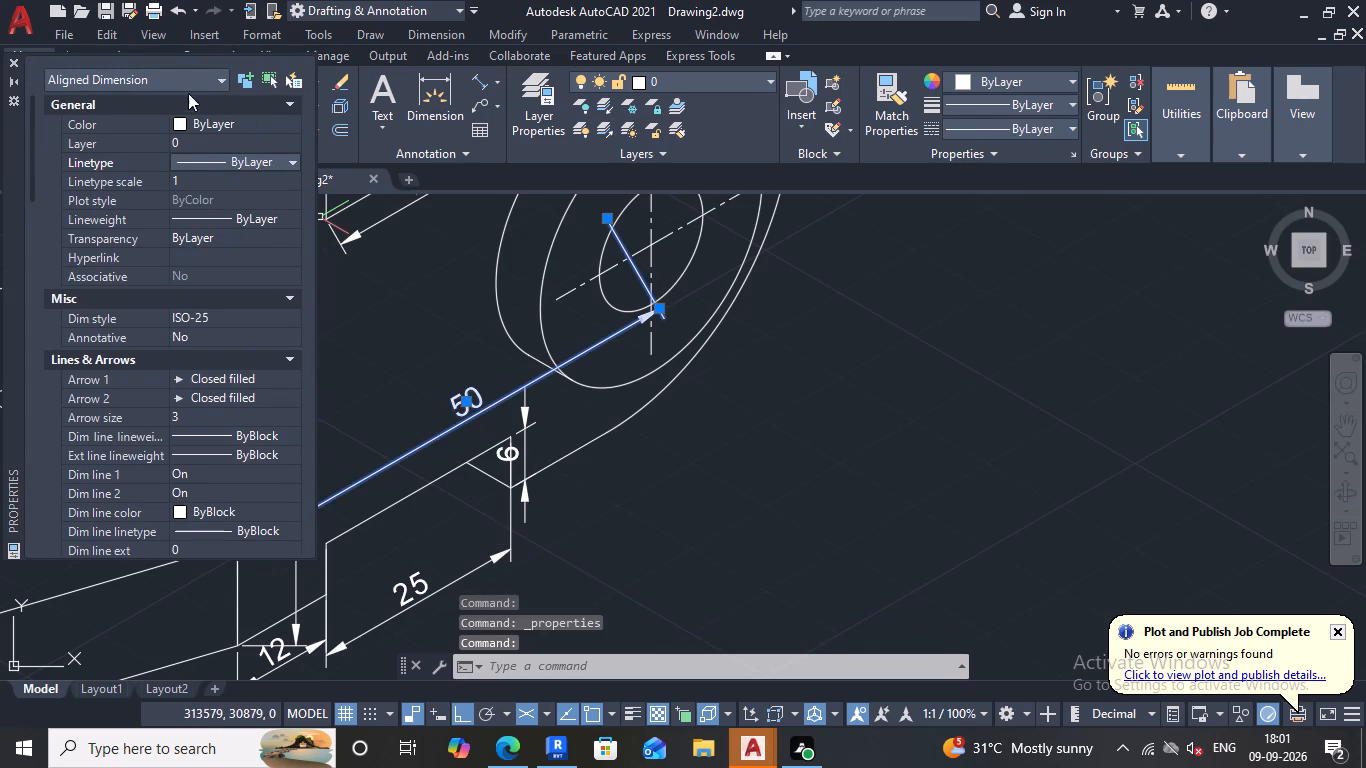
pyautogui.click(14, 61)
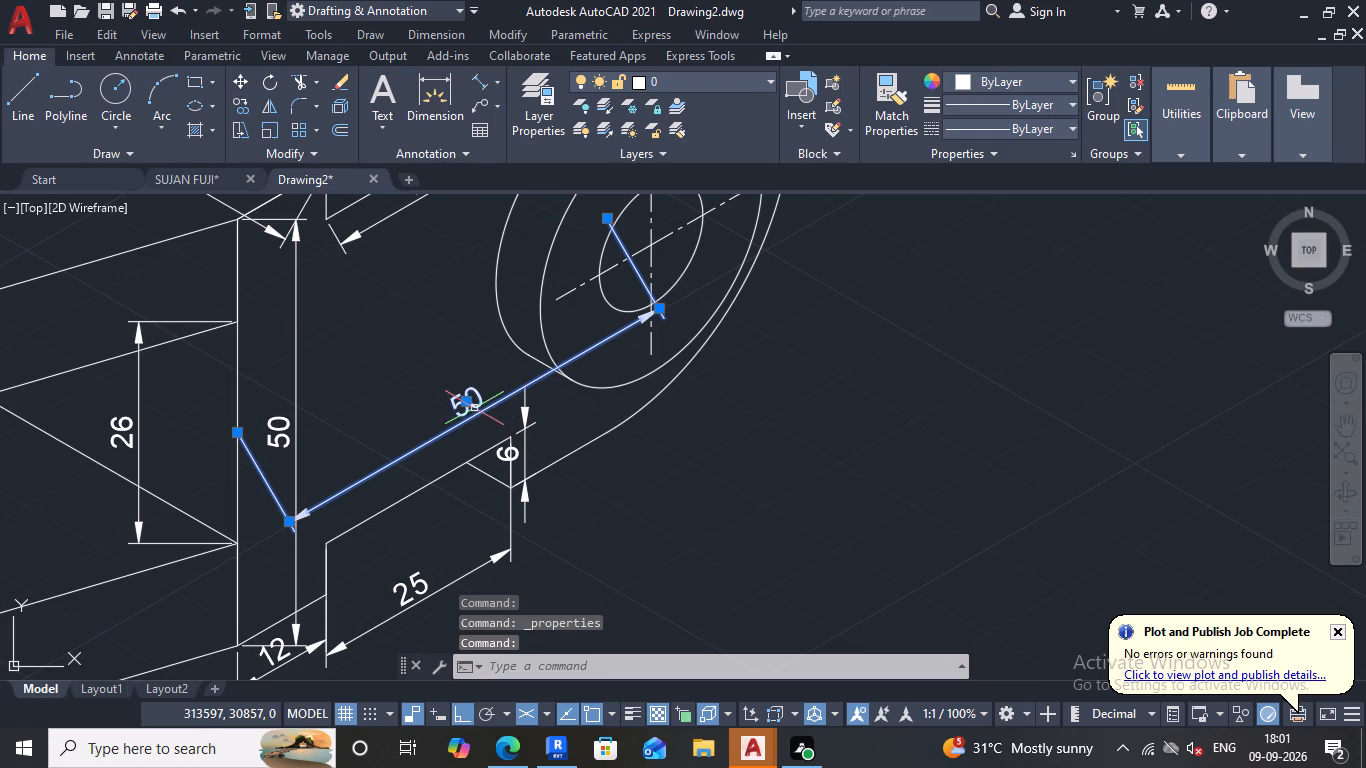
pyautogui.press('space')
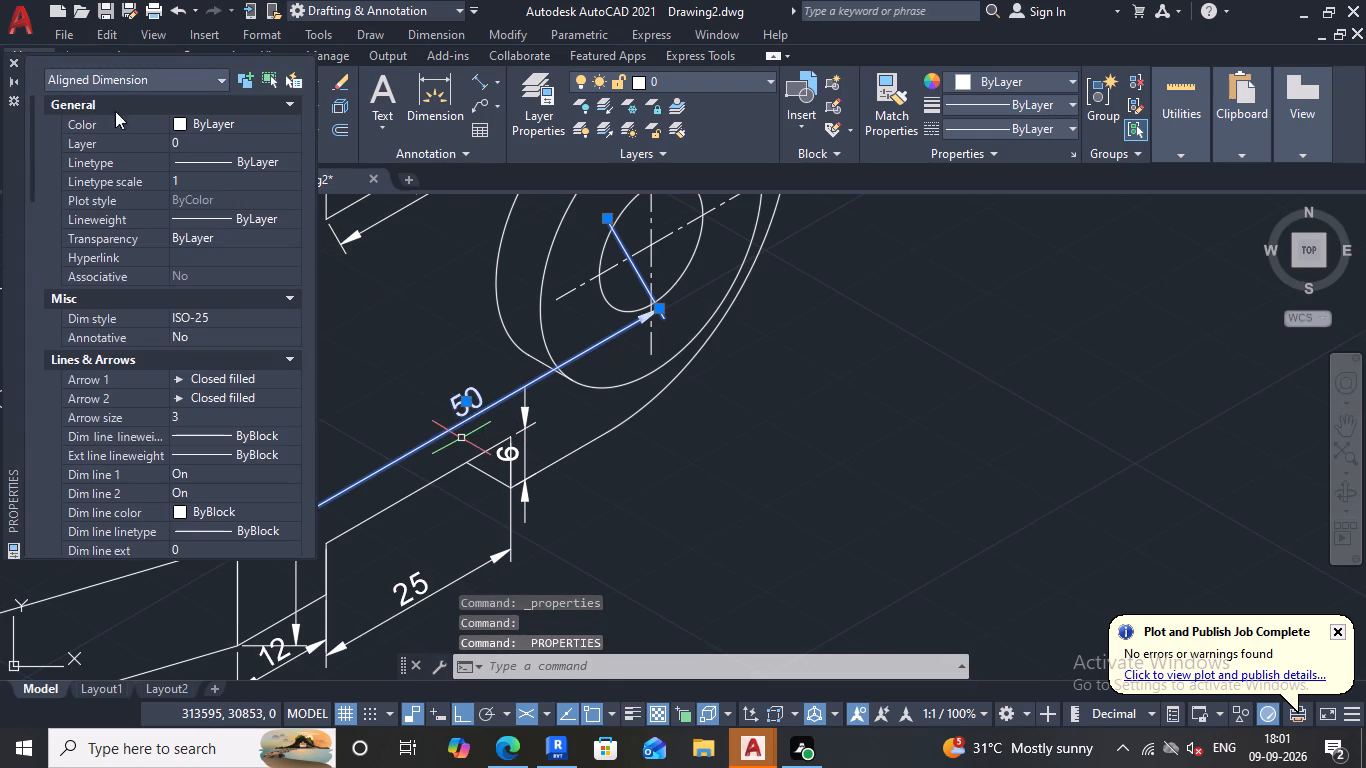
pyautogui.click(16, 62)
# Oblique the 50 dimension running to the hole centre with DIMEDIT so its extension lines follow the plate's long top edge.
pyautogui.press('d')
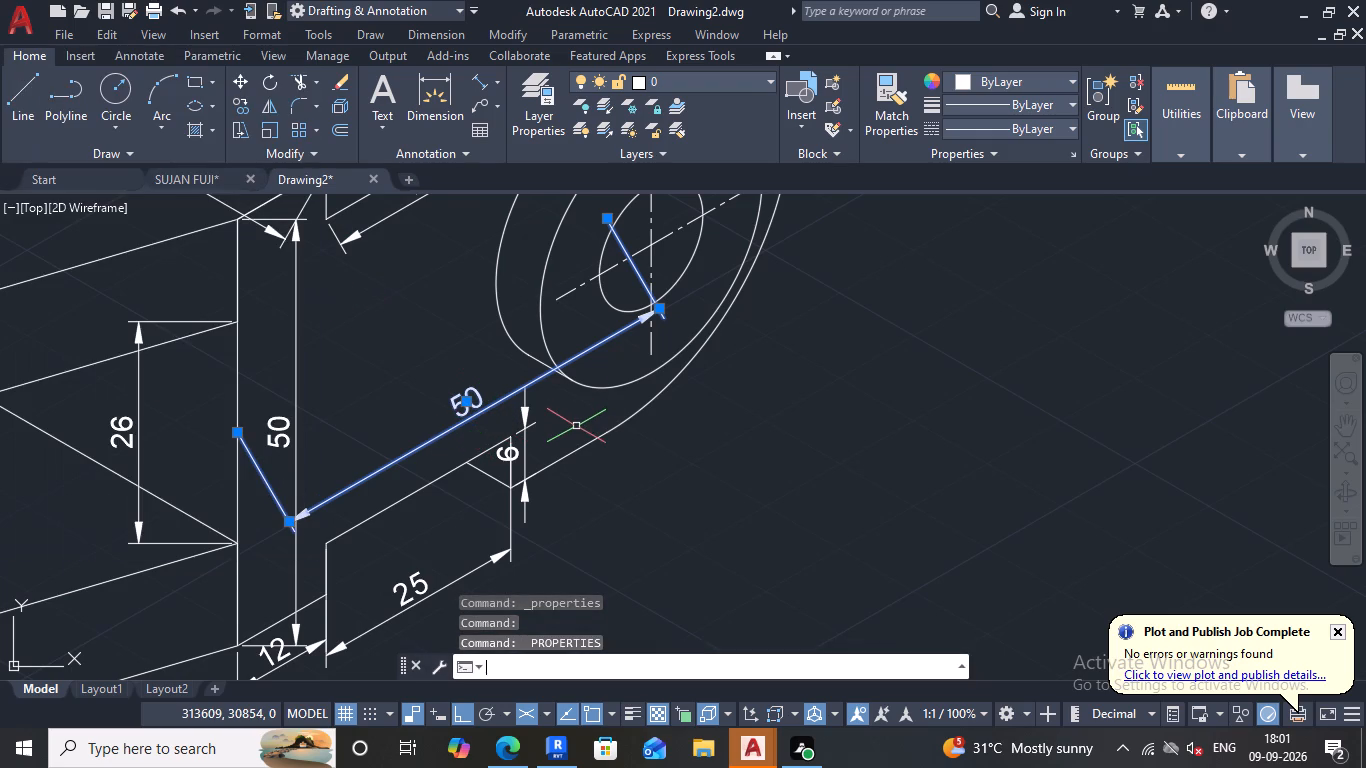
pyautogui.press('i')
pyautogui.press('m')
pyautogui.write('ED')
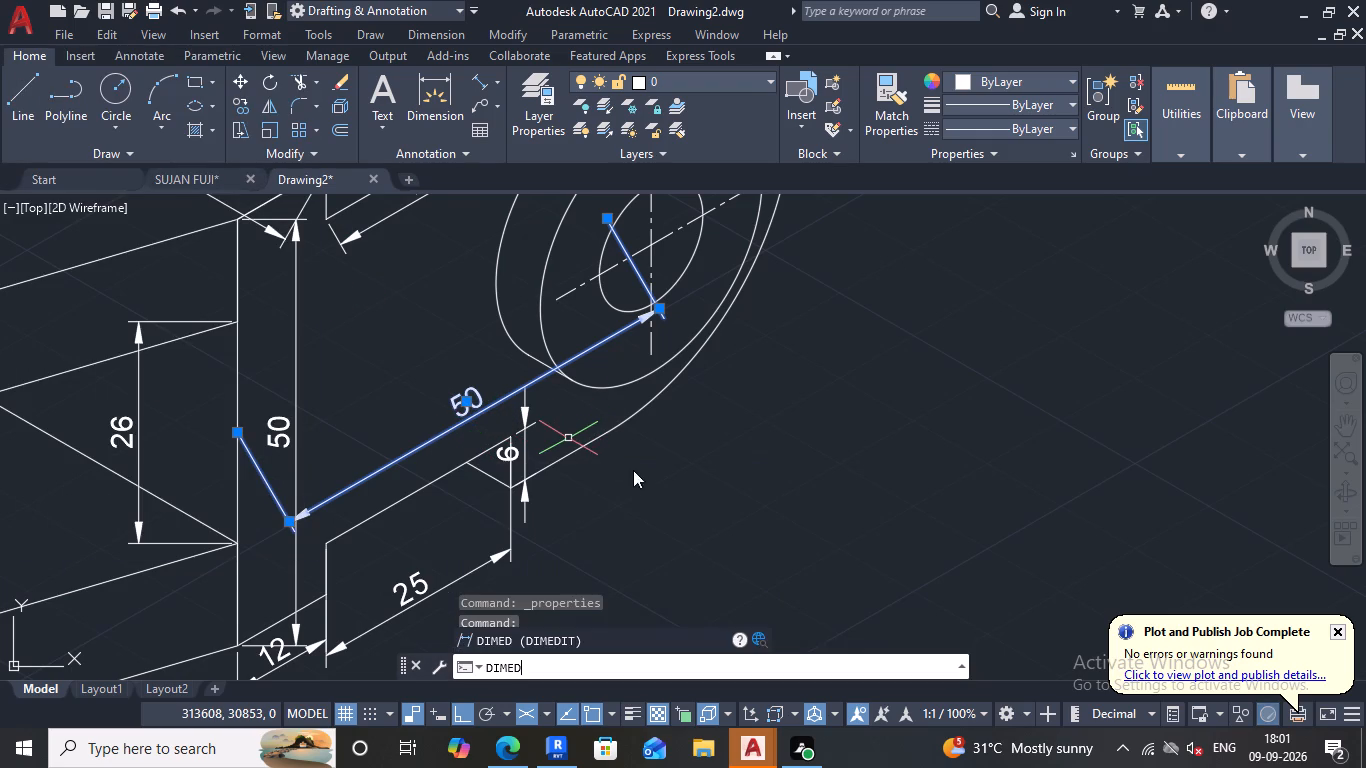
pyautogui.press('Return')
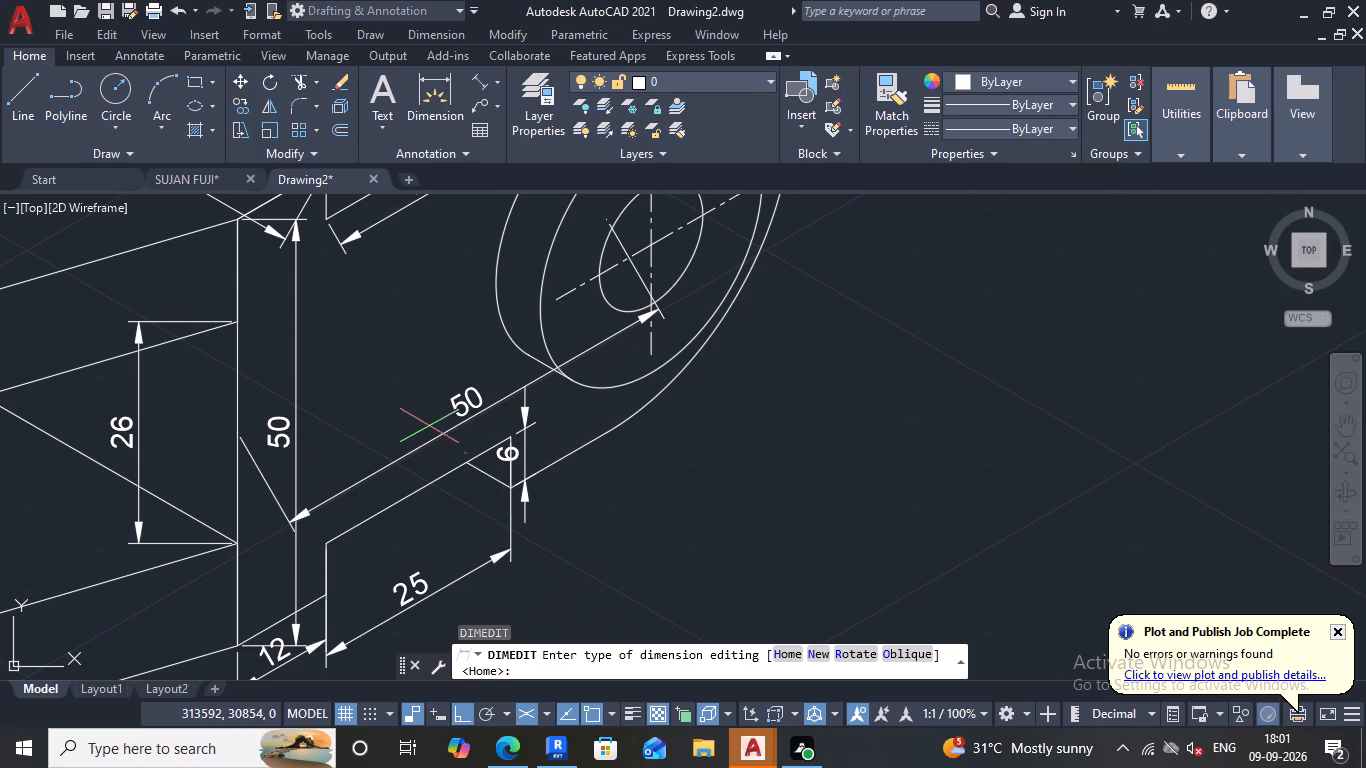
pyautogui.click(903, 652)
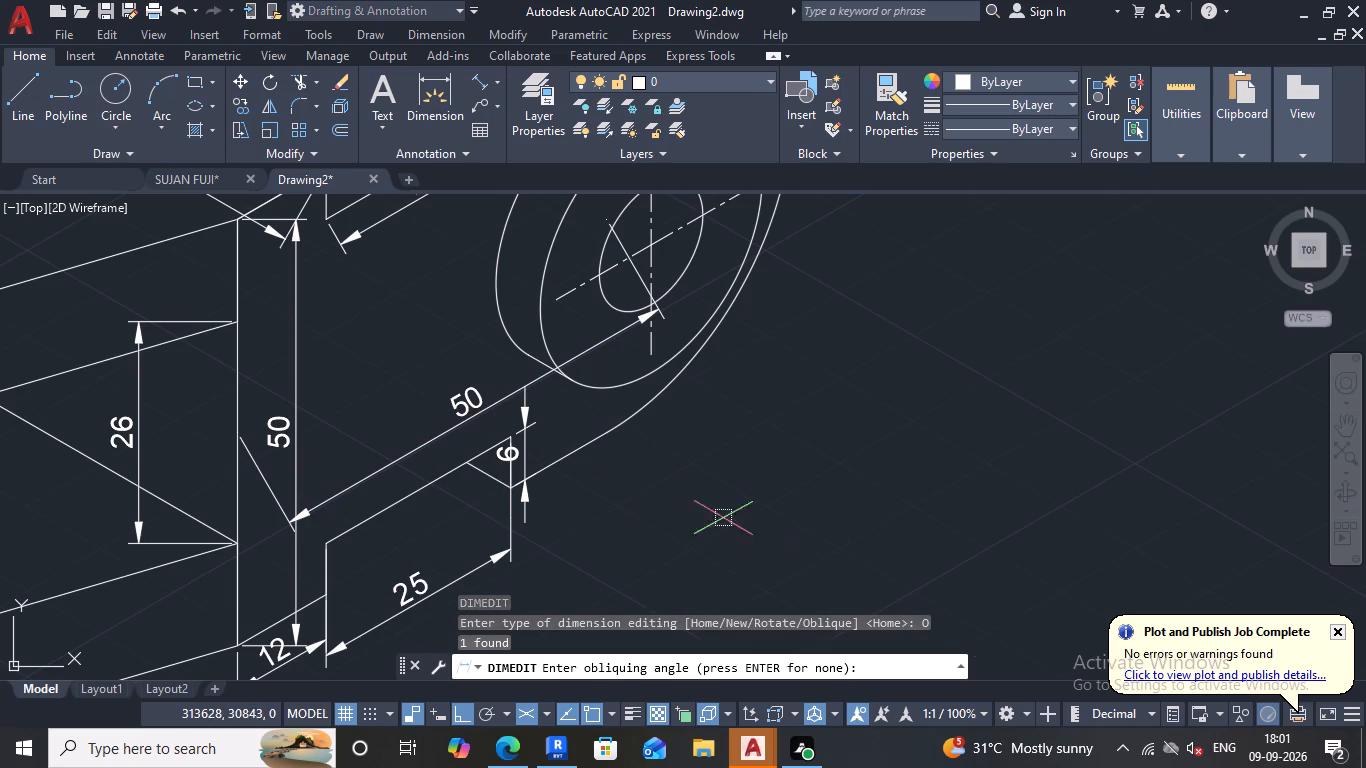
pyautogui.scroll(-2, 695, 454)
pyautogui.scroll(1, 550, 445)
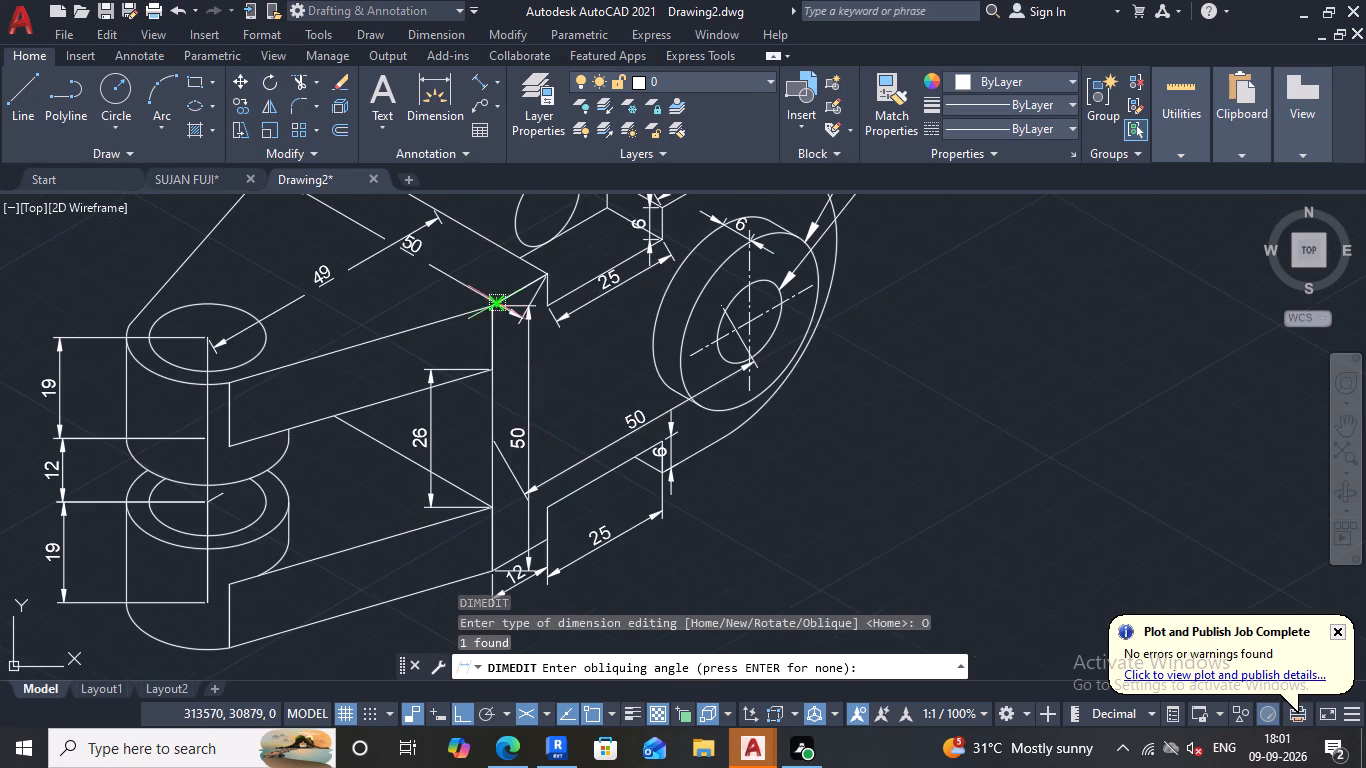
pyautogui.scroll(-2, 511, 320)
pyautogui.scroll(3, 477, 272)
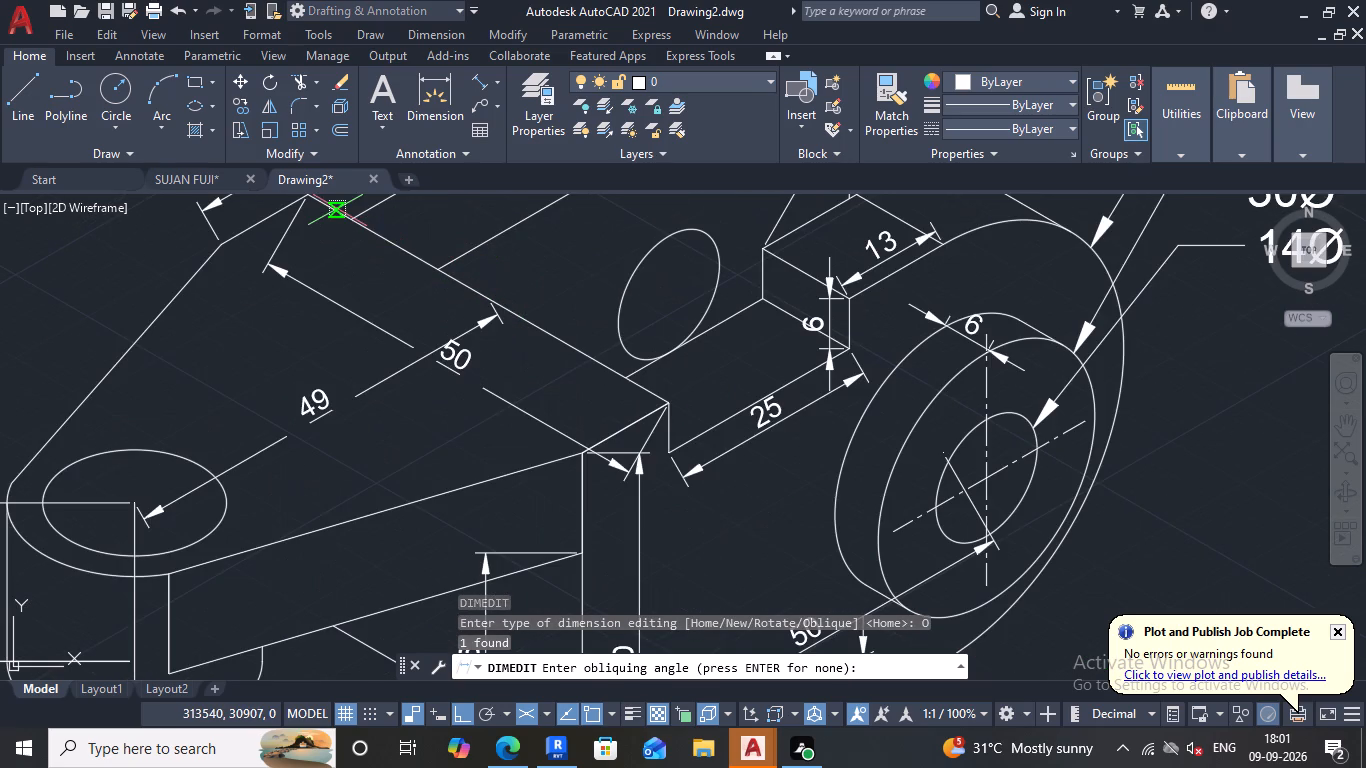
pyautogui.scroll(-2, 471, 304)
pyautogui.scroll(2, 542, 337)
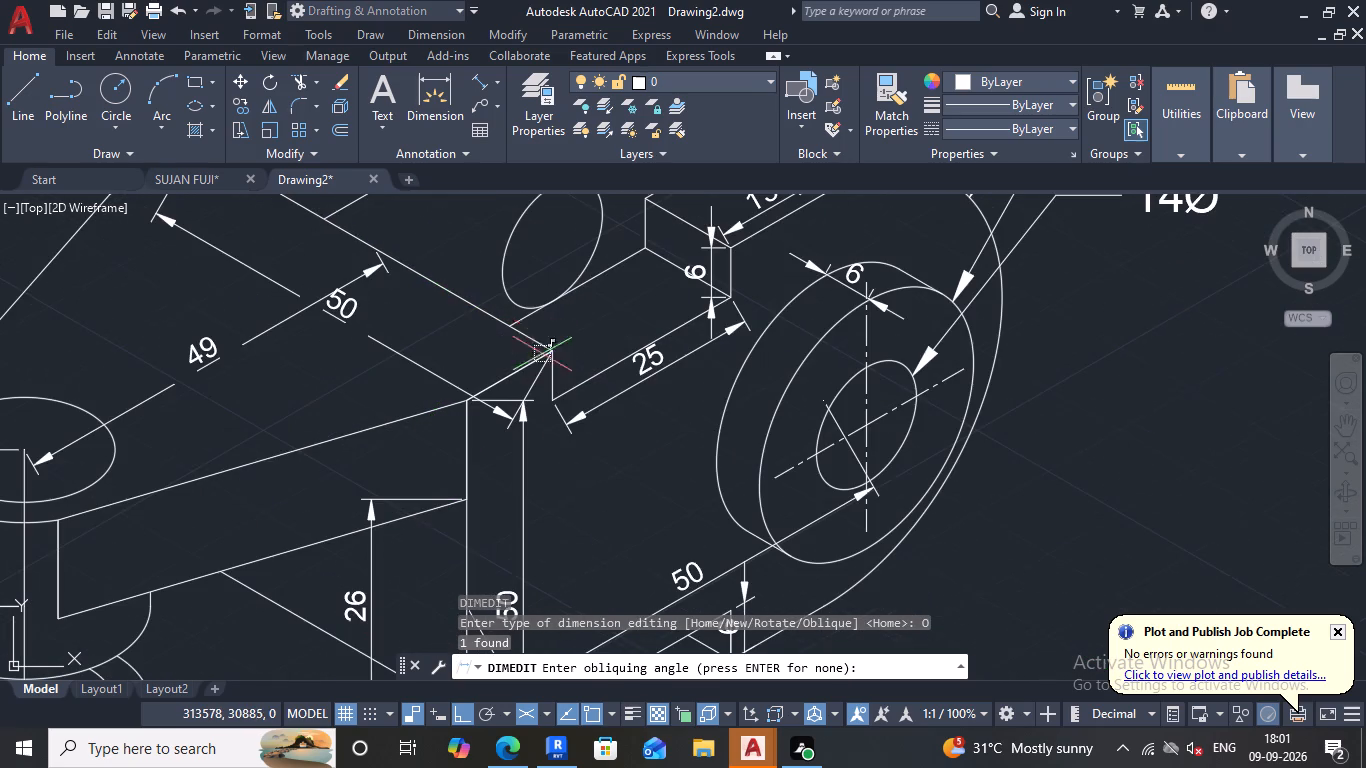
pyautogui.click(547, 349)
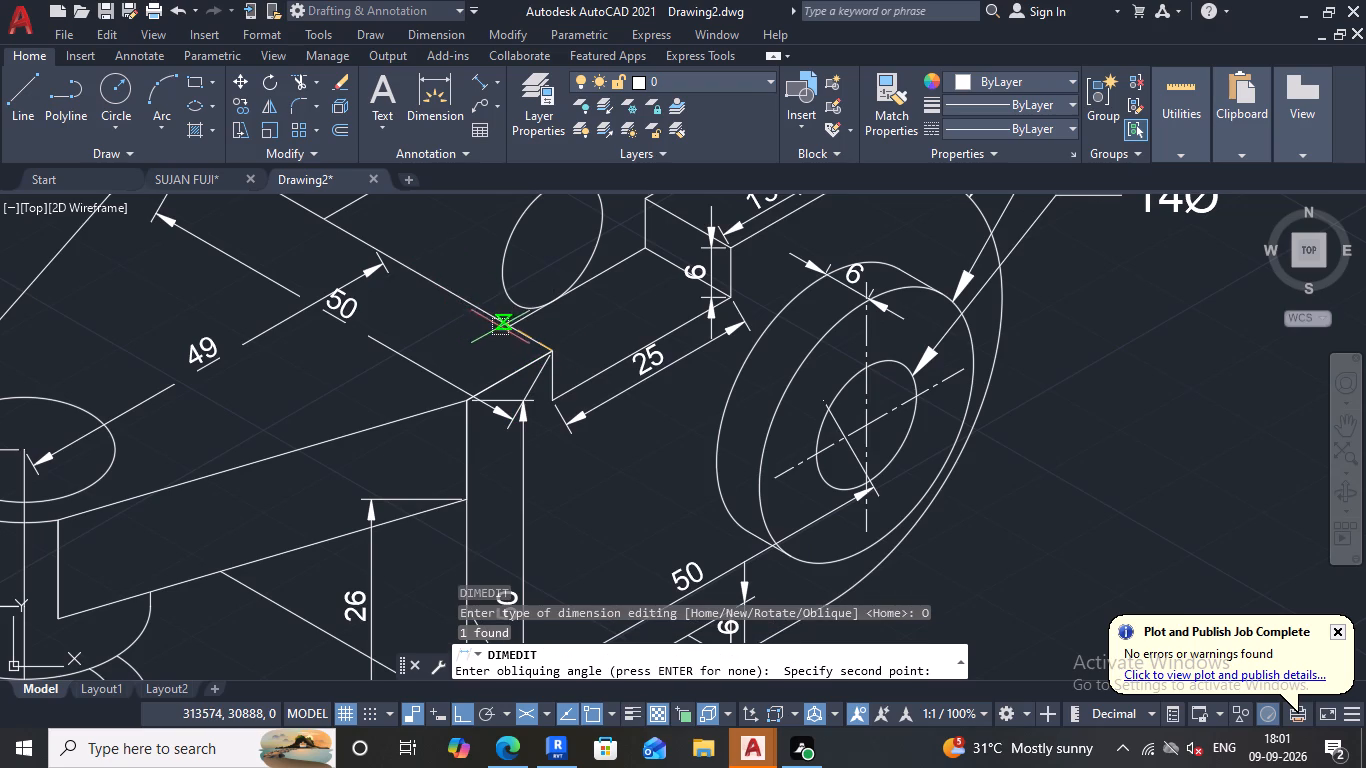
pyautogui.click(506, 326)
# Oblique the vertical 50 dimension on the plate so its extension lines follow the plate's long top edge.
pyautogui.scroll(-2, 674, 339)
pyautogui.moveTo(754, 425); pyautogui.dragTo(644, 428, button='middle')
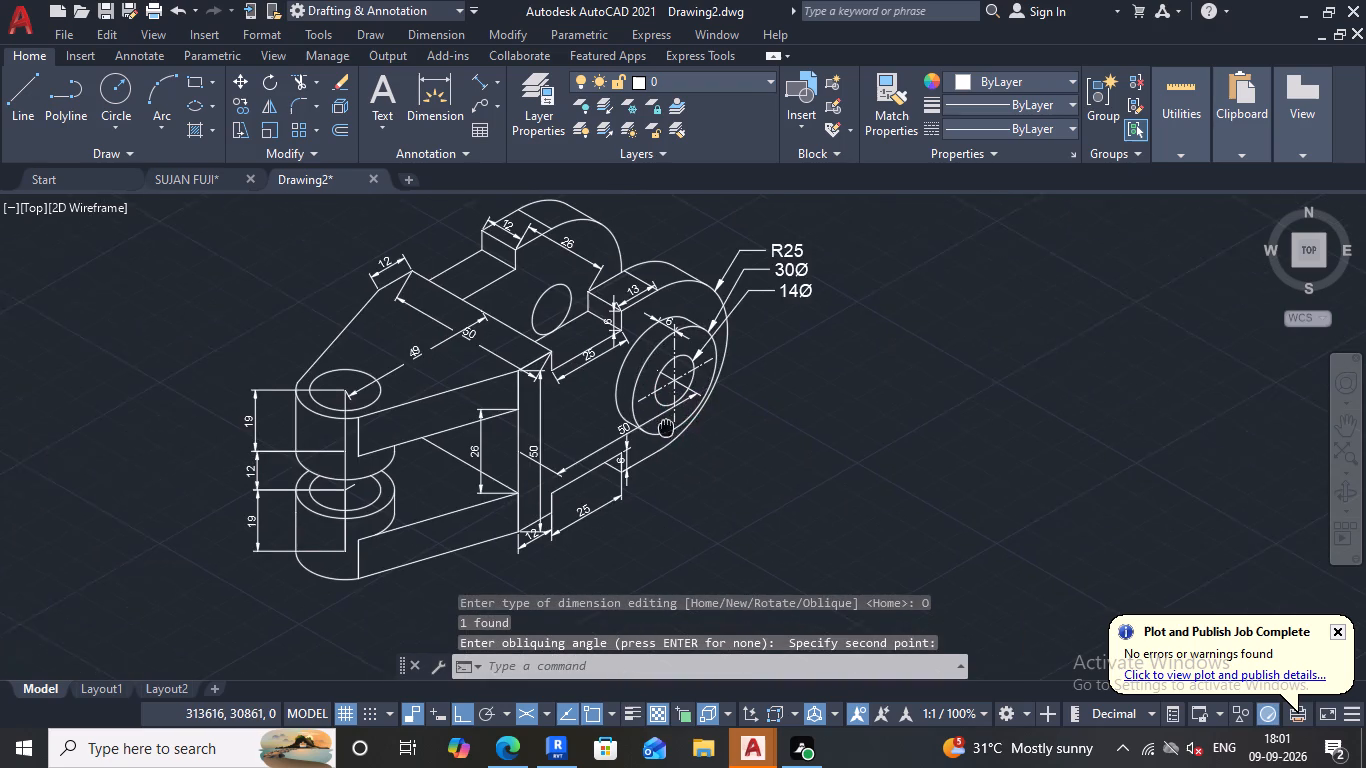
pyautogui.moveTo(644, 428); pyautogui.dragTo(608, 421, button='middle')
pyautogui.scroll(2, 456, 428)
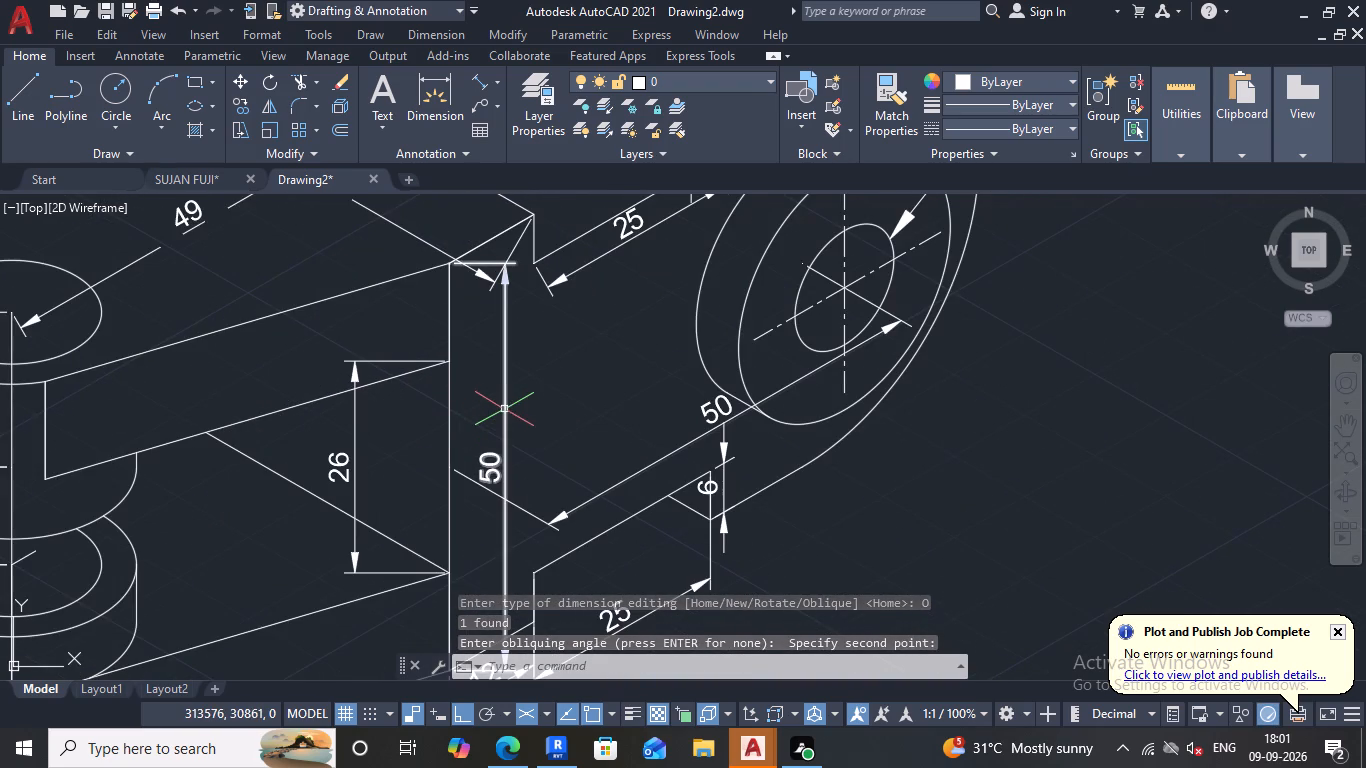
pyautogui.click(506, 407)
pyautogui.press('space')
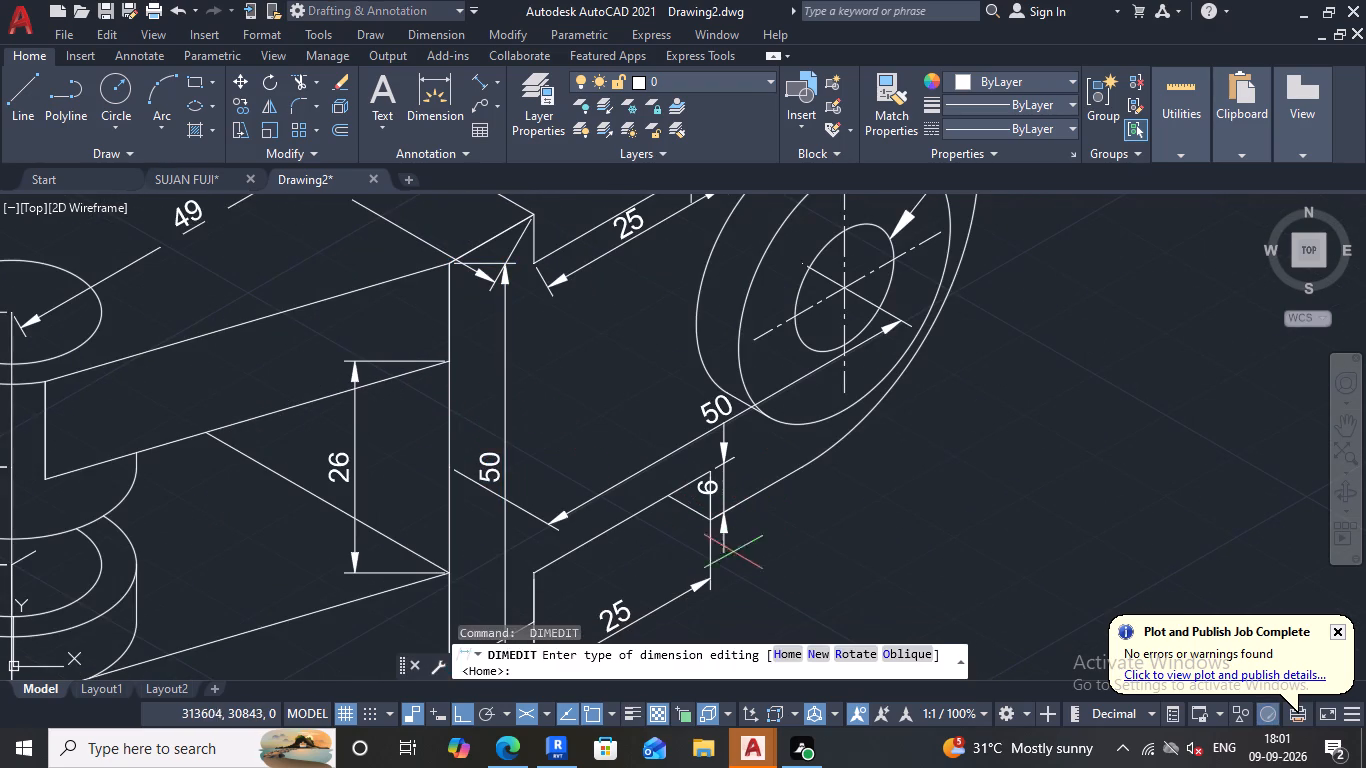
pyautogui.click(906, 654)
pyautogui.scroll(-1, 685, 424)
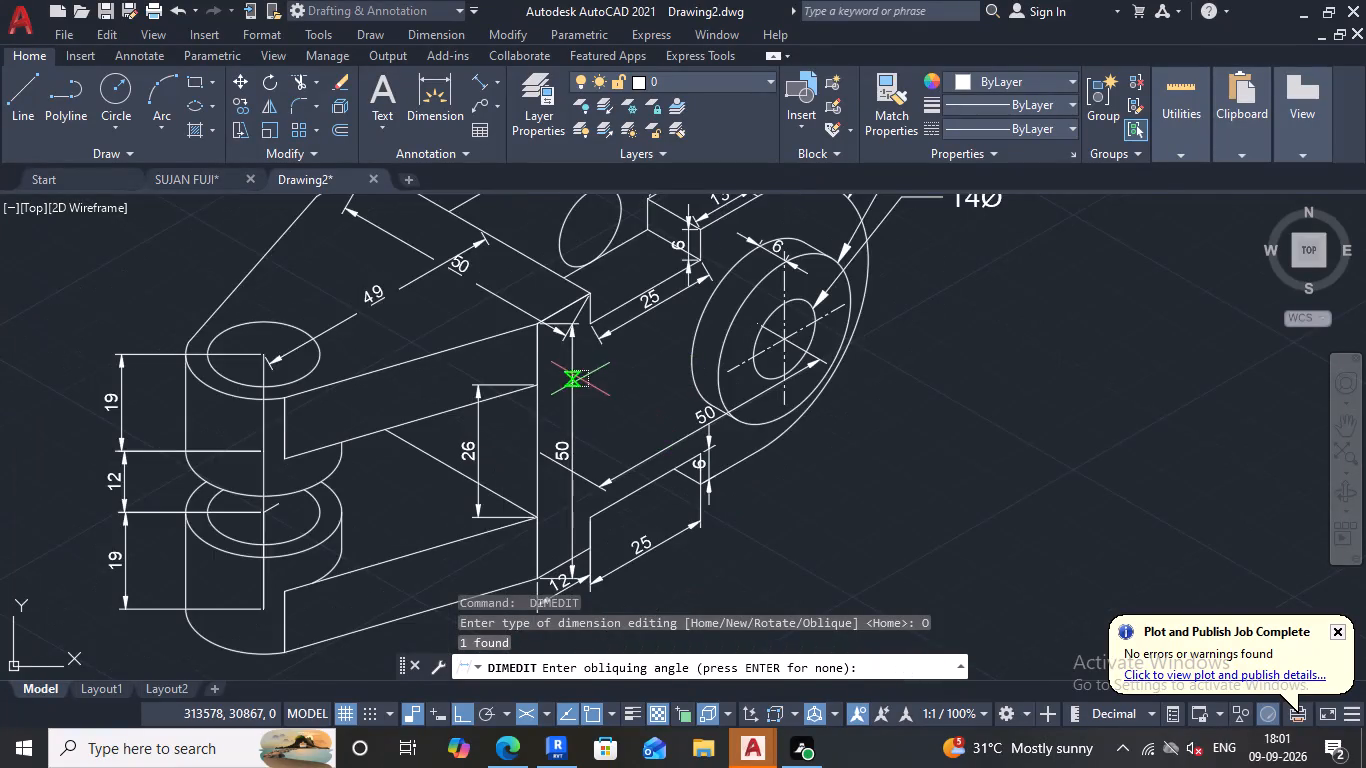
pyautogui.scroll(1, 574, 365)
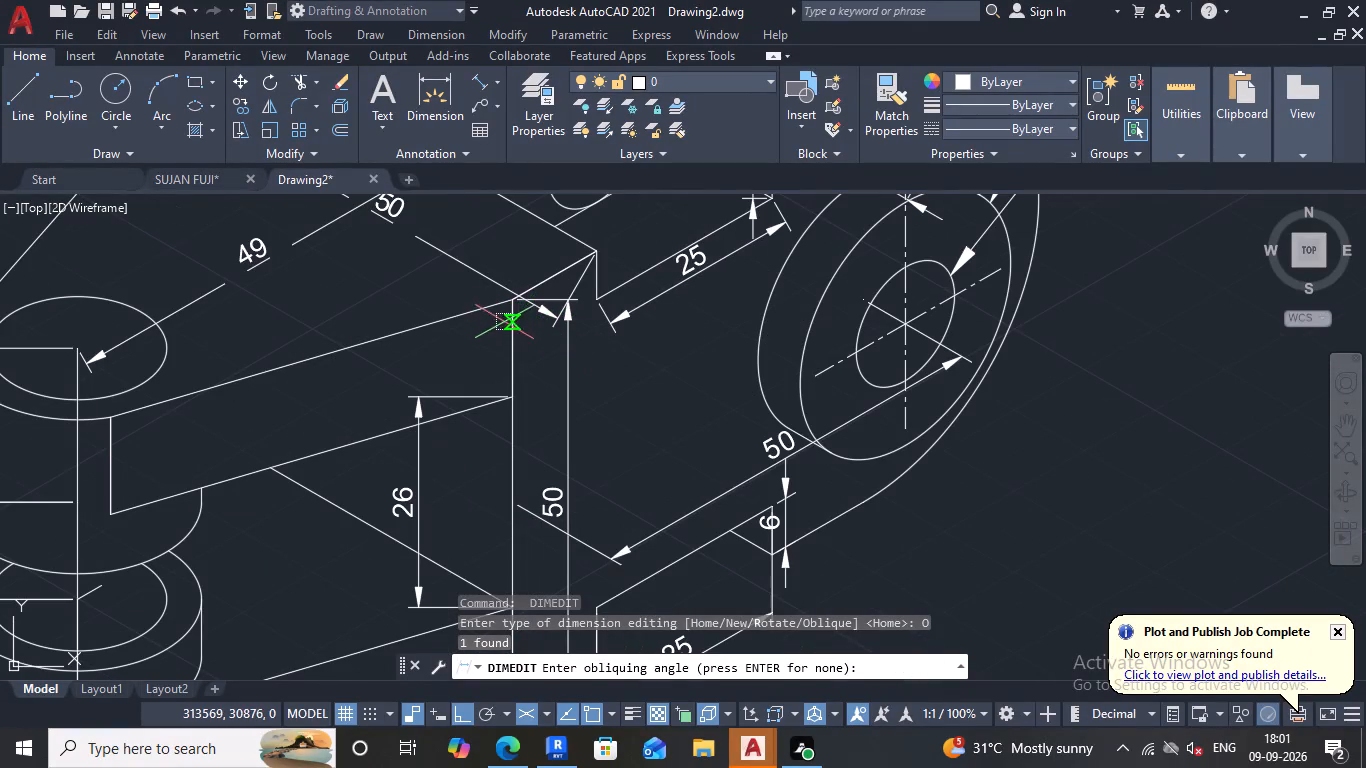
pyautogui.moveTo(642, 285); pyautogui.dragTo(705, 408, button='middle')
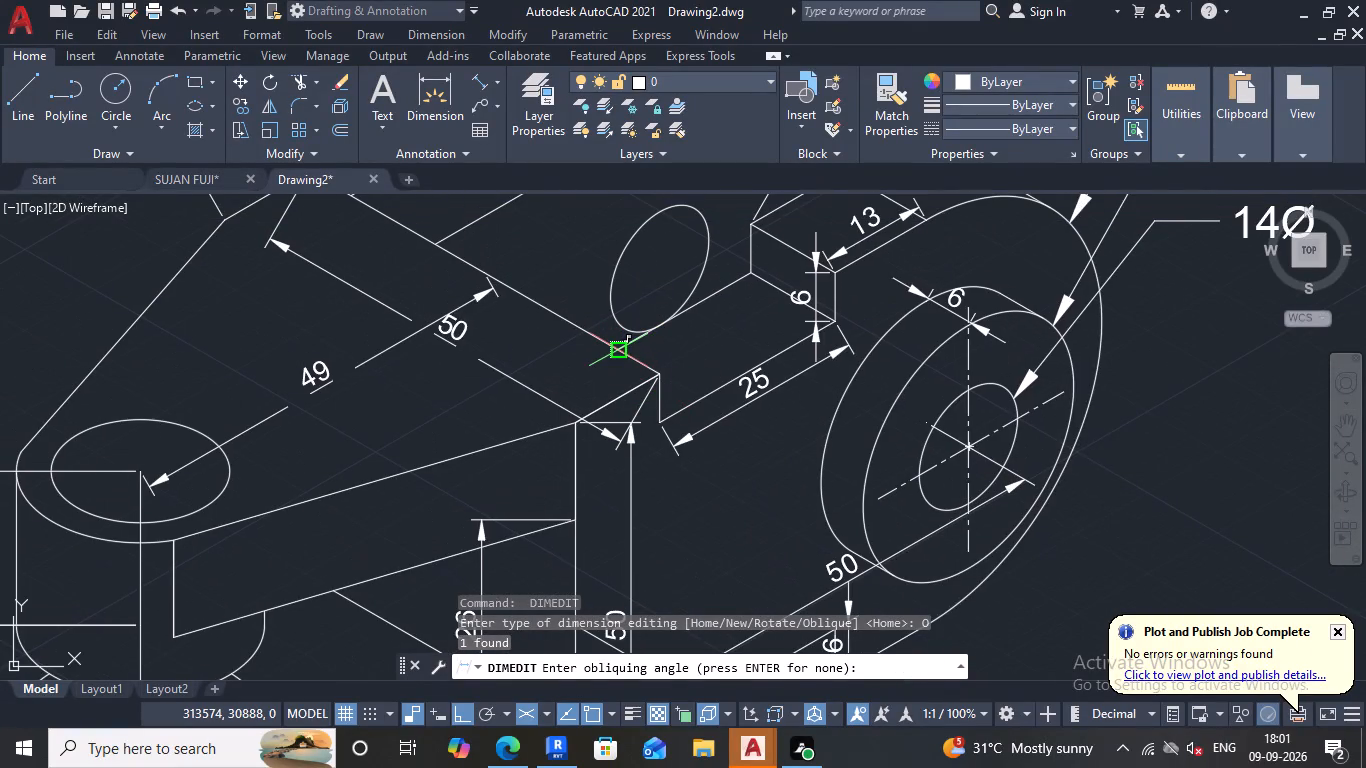
pyautogui.click(622, 351)
pyautogui.click(655, 376)
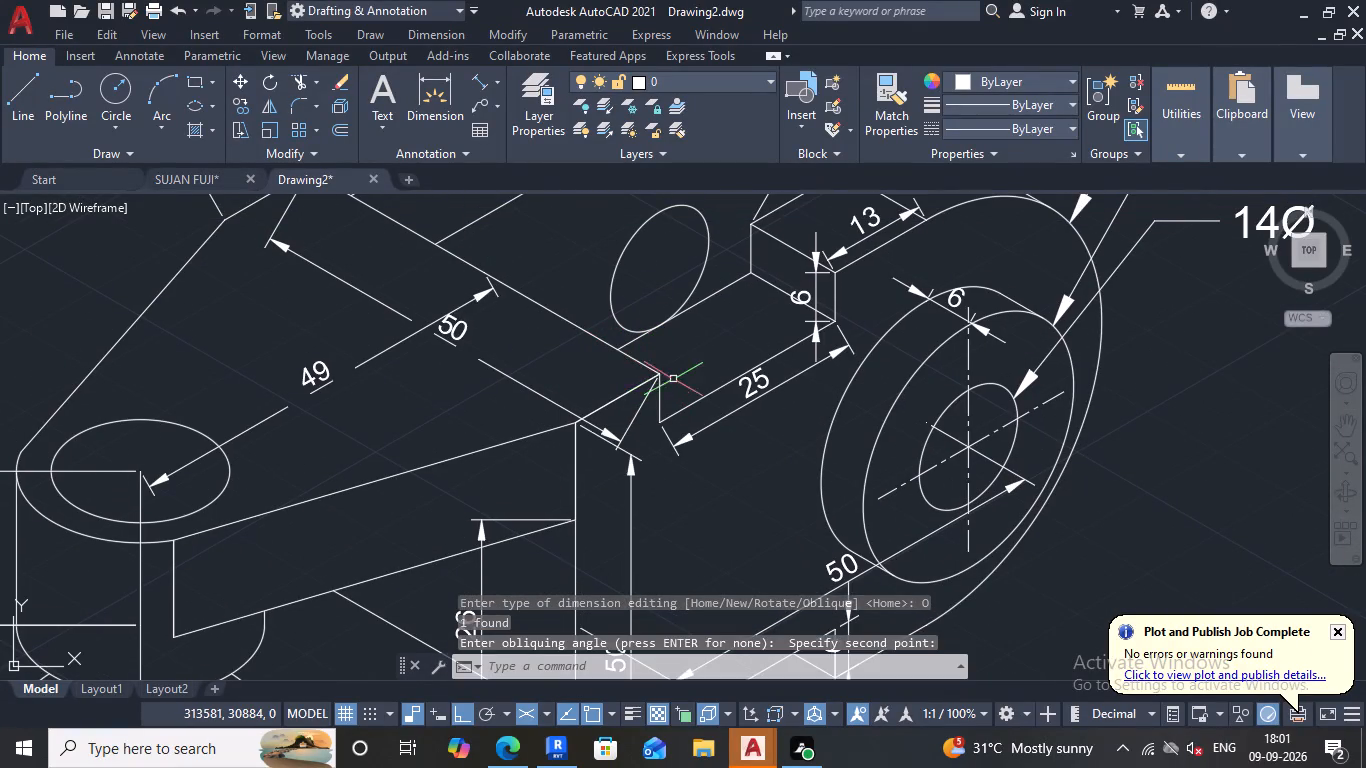
# Oblique the 13 dimension on top of the round lug so its extension lines follow the lug's thickness edge.
pyautogui.scroll(-2, 673, 366)
pyautogui.moveTo(703, 496); pyautogui.dragTo(622, 437, button='middle')
pyautogui.scroll(2, 582, 423)
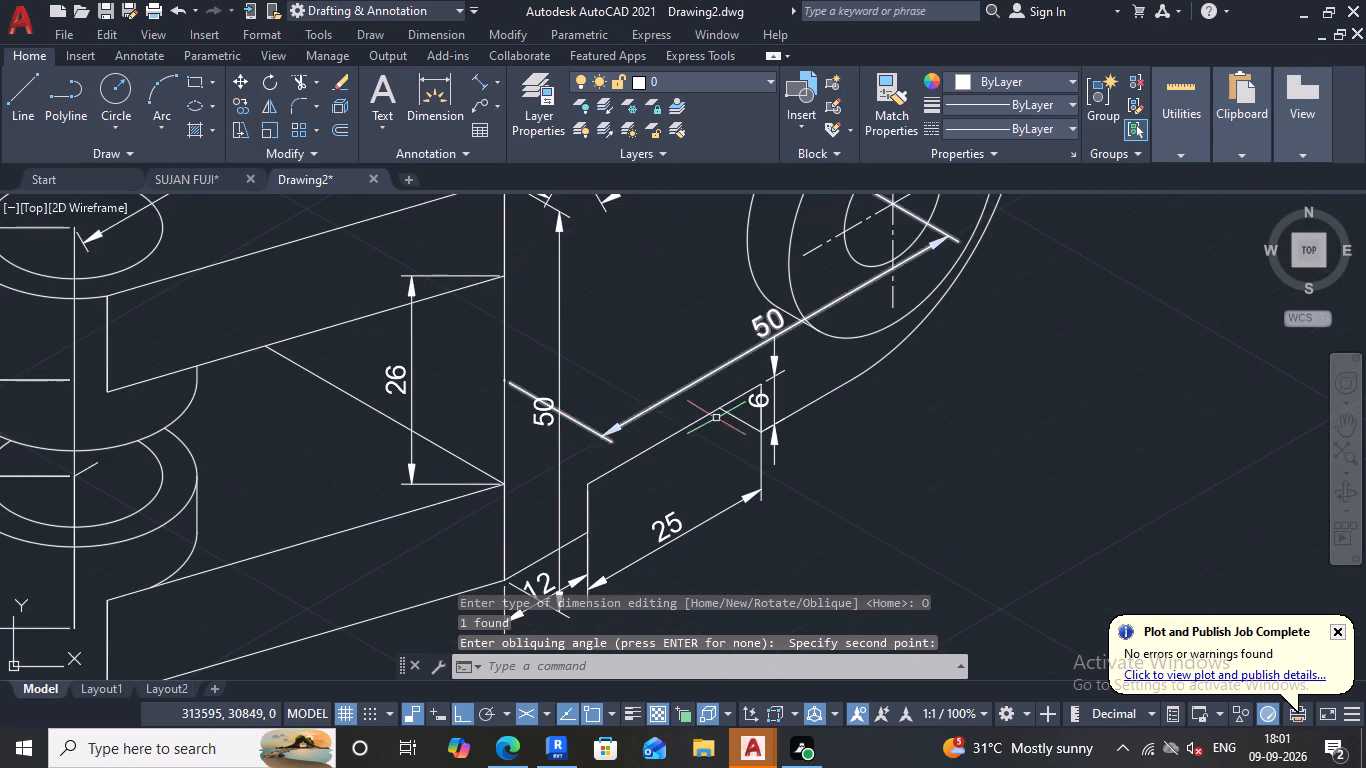
pyautogui.moveTo(744, 426); pyautogui.dragTo(623, 456, button='middle')
pyautogui.moveTo(741, 416); pyautogui.dragTo(666, 523, button='middle')
pyautogui.scroll(-1, 709, 503)
pyautogui.moveTo(707, 446); pyautogui.dragTo(711, 455, button='middle')
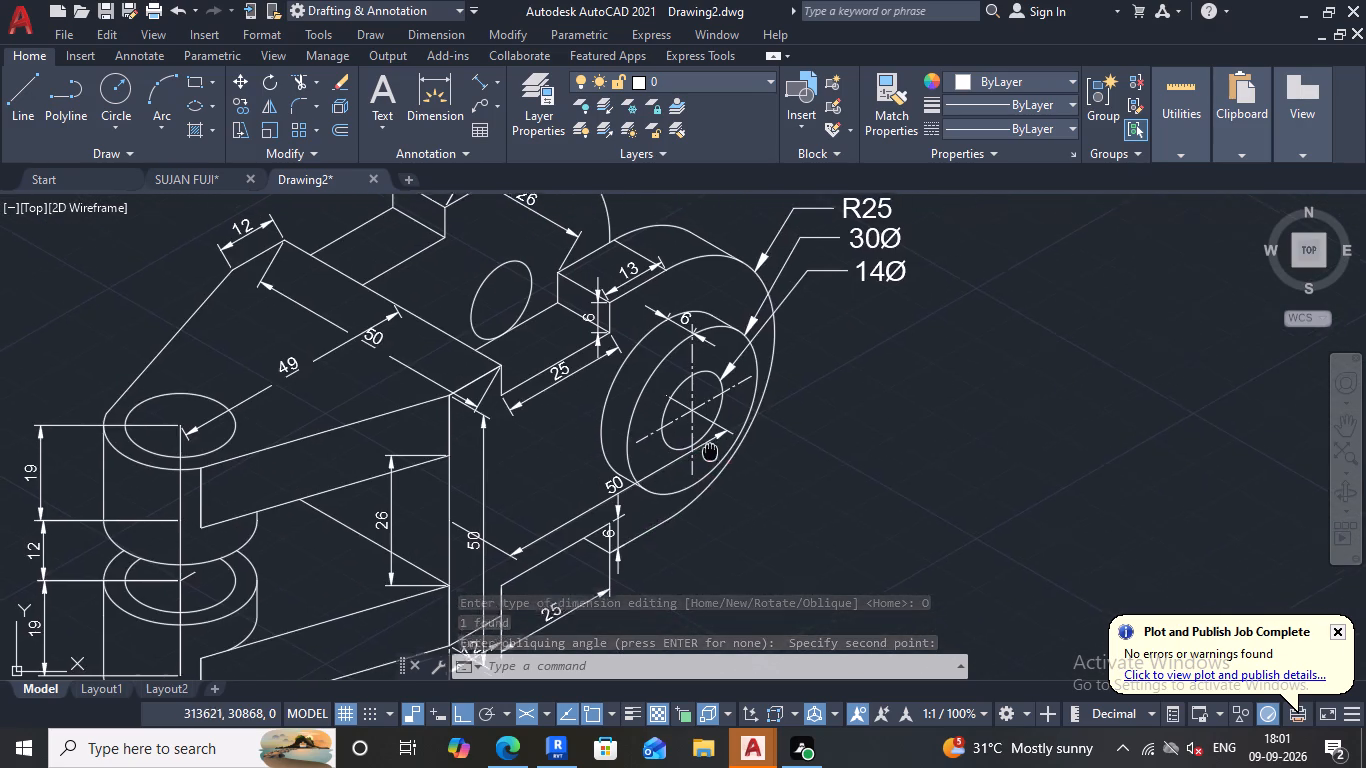
pyautogui.moveTo(711, 455); pyautogui.dragTo(717, 555, button='middle')
pyautogui.scroll(1, 708, 439)
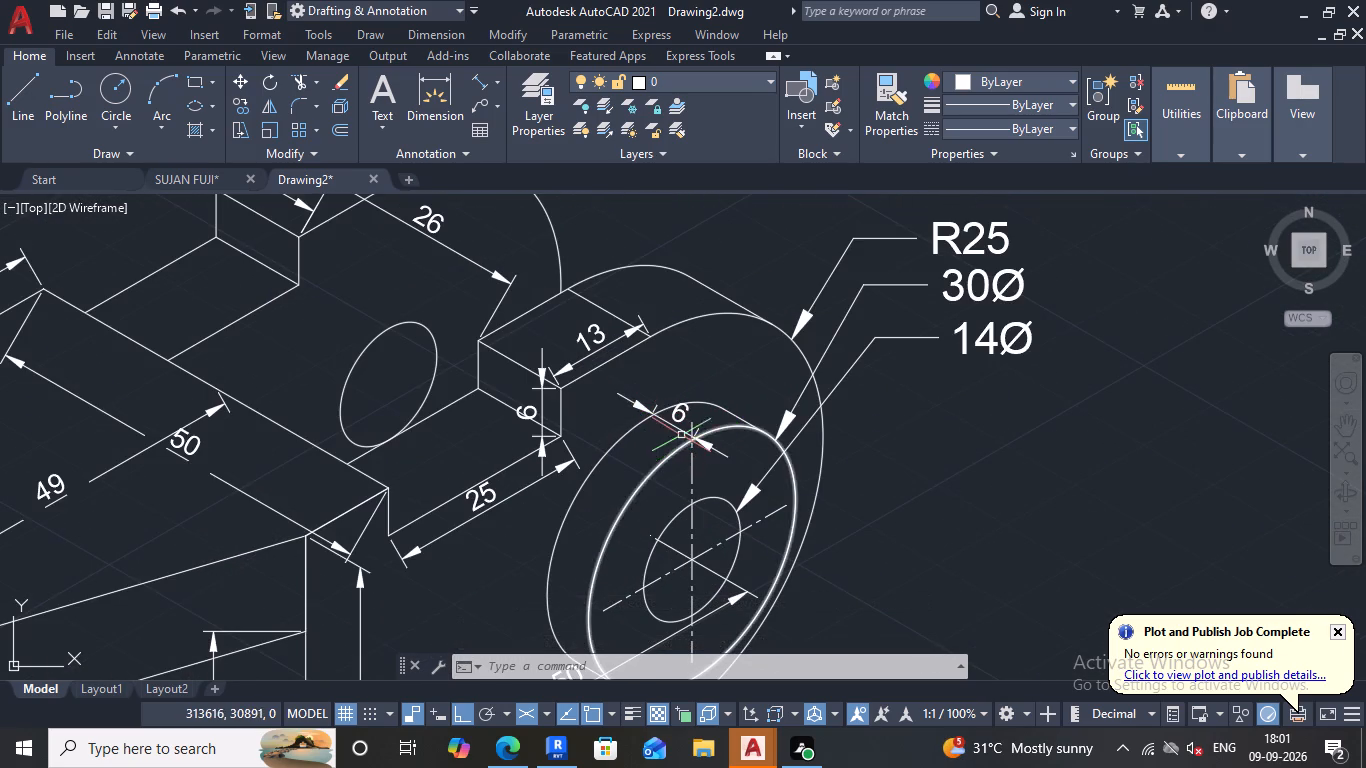
pyautogui.scroll(2, 683, 432)
pyautogui.scroll(-2, 702, 447)
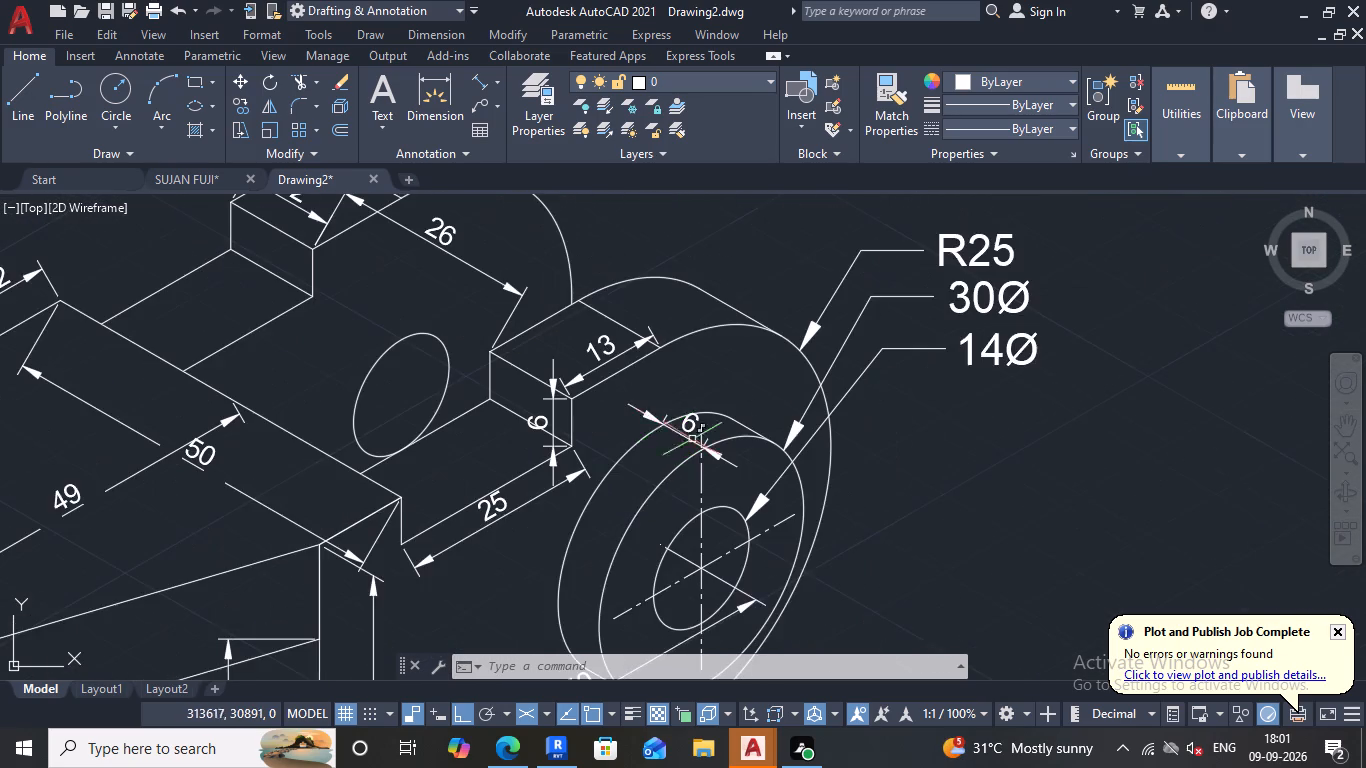
pyautogui.moveTo(661, 405); pyautogui.dragTo(694, 445, button='middle')
pyautogui.scroll(1, 660, 409)
pyautogui.click(664, 386)
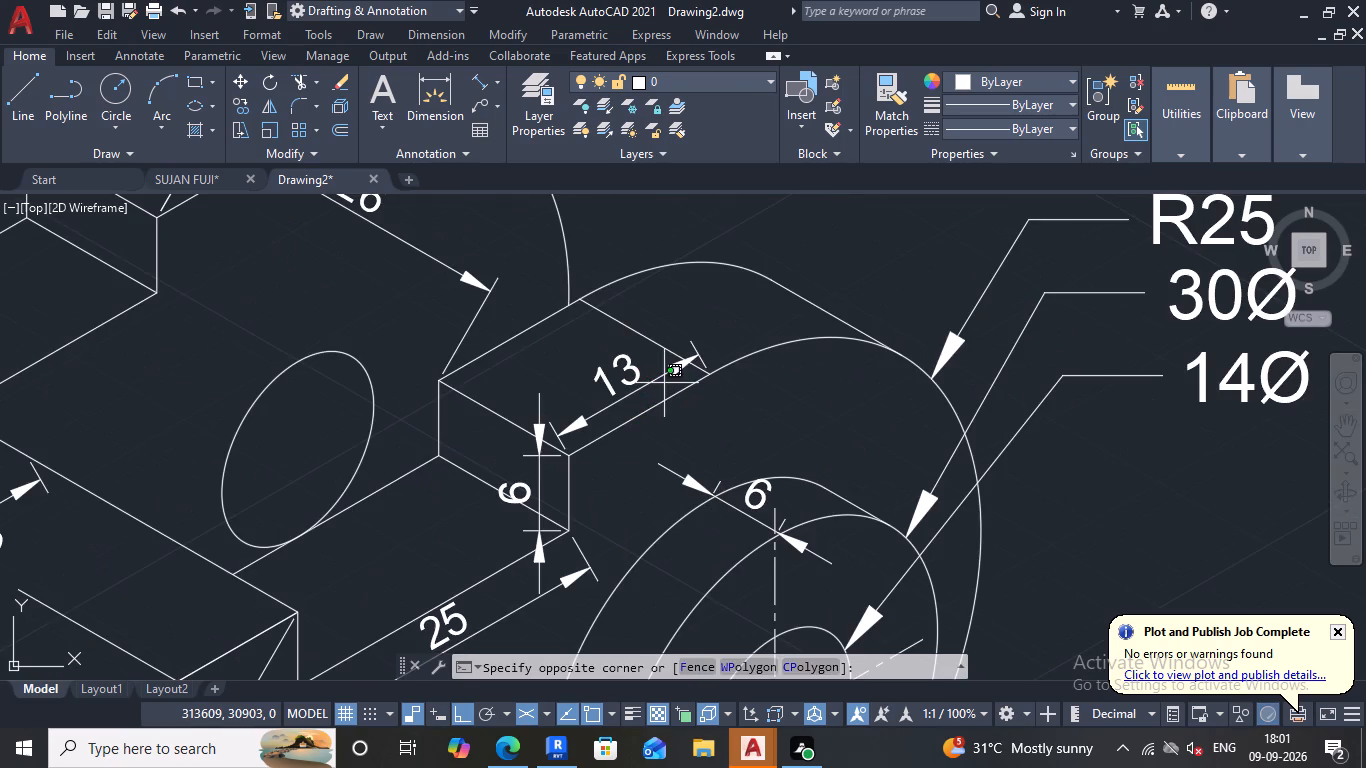
pyautogui.click(643, 370)
pyautogui.press('space')
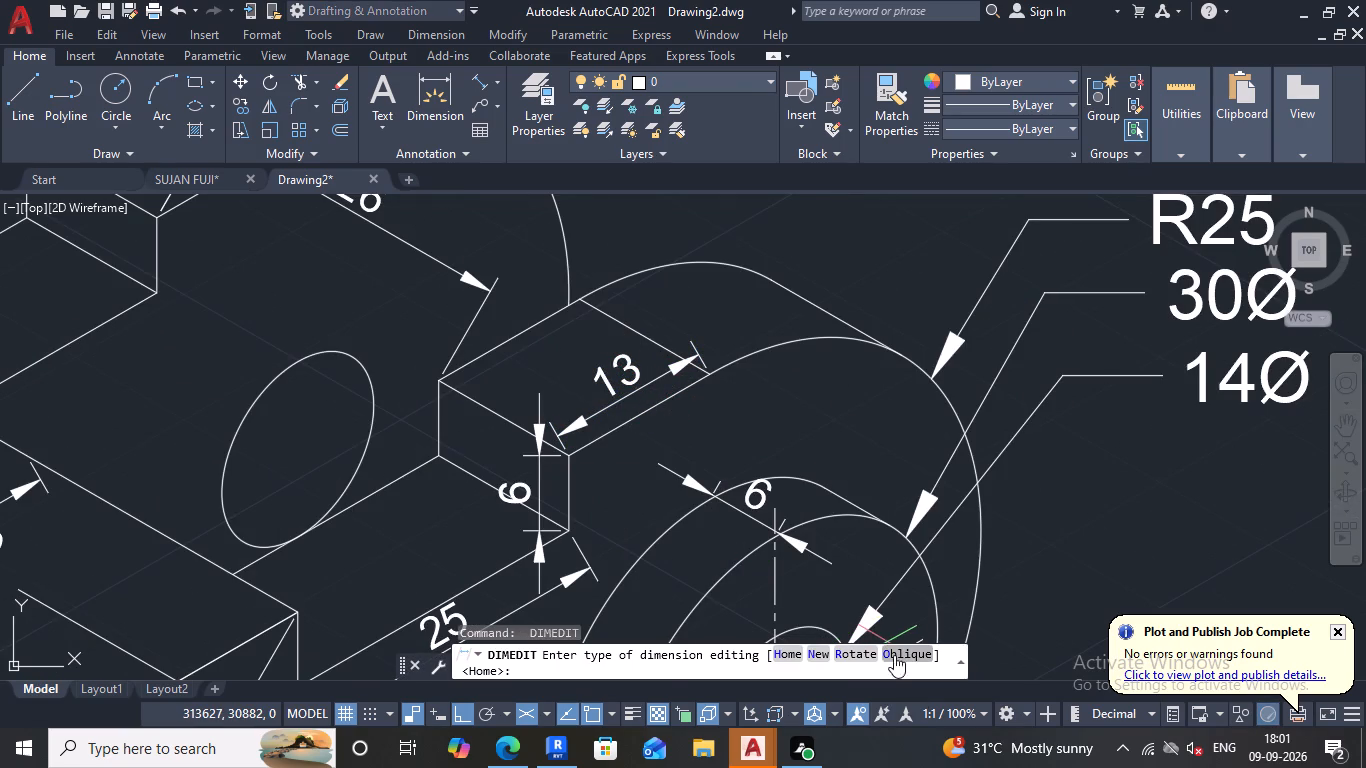
pyautogui.click(897, 651)
pyautogui.click(700, 373)
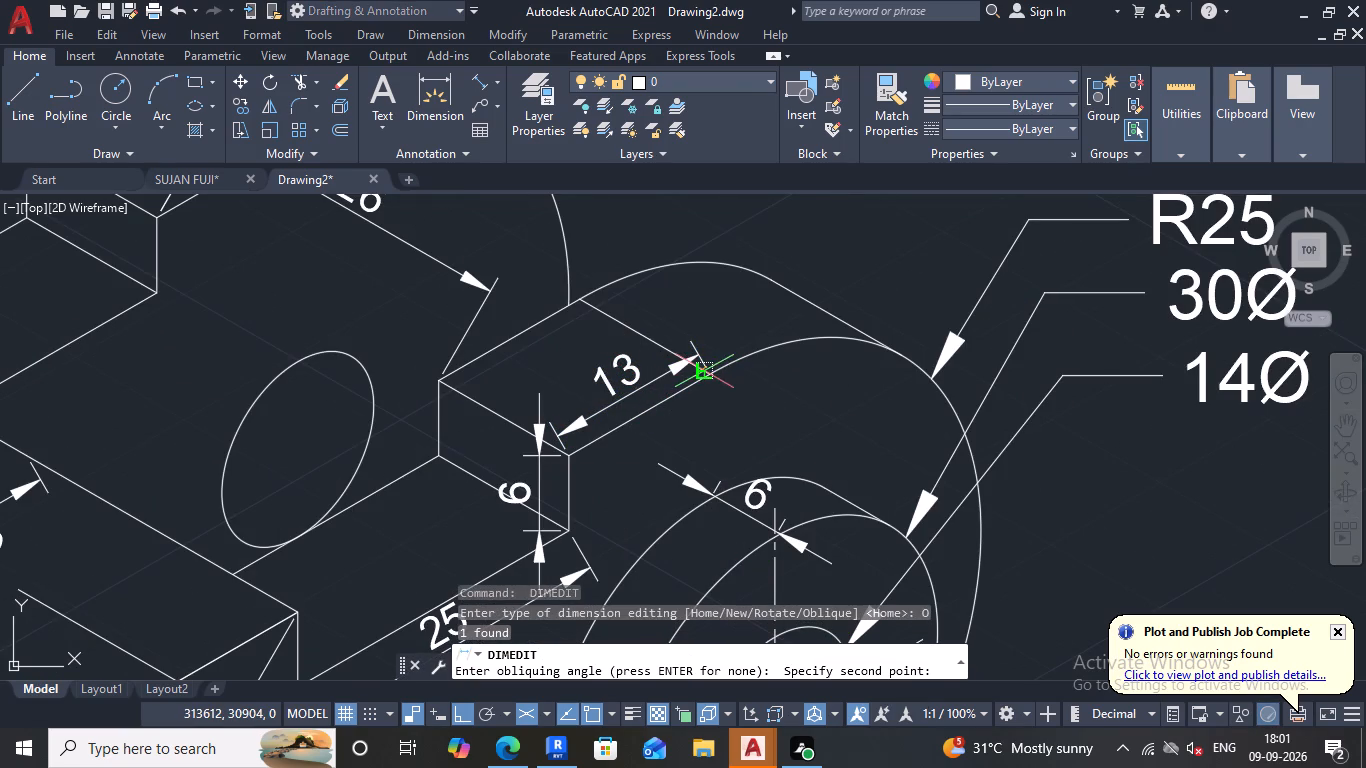
pyautogui.click(580, 300)
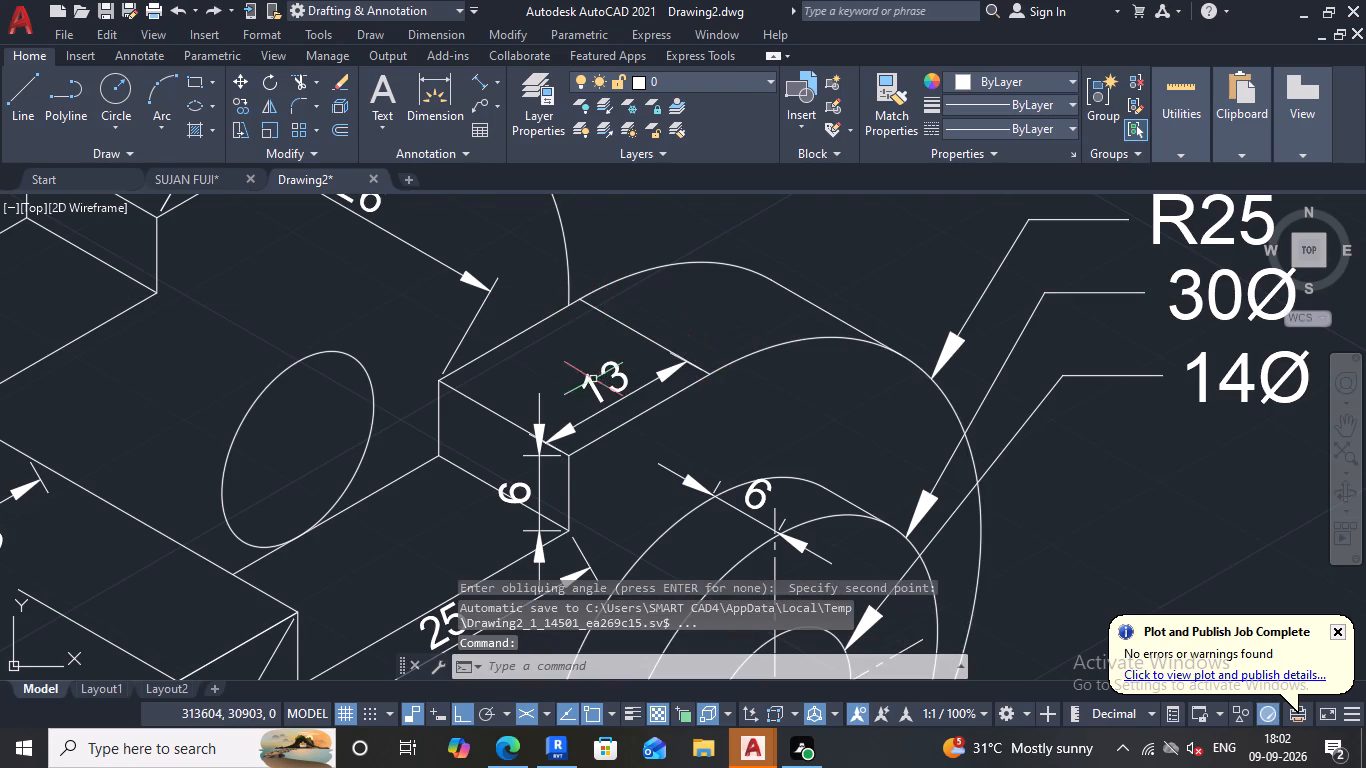
# Oblique the vertical 6 dimension at the upper step so its extension lines follow the step's top edge across the lug thickness.
pyautogui.moveTo(650, 362); pyautogui.dragTo(678, 343, button='middle')
pyautogui.click(568, 465)
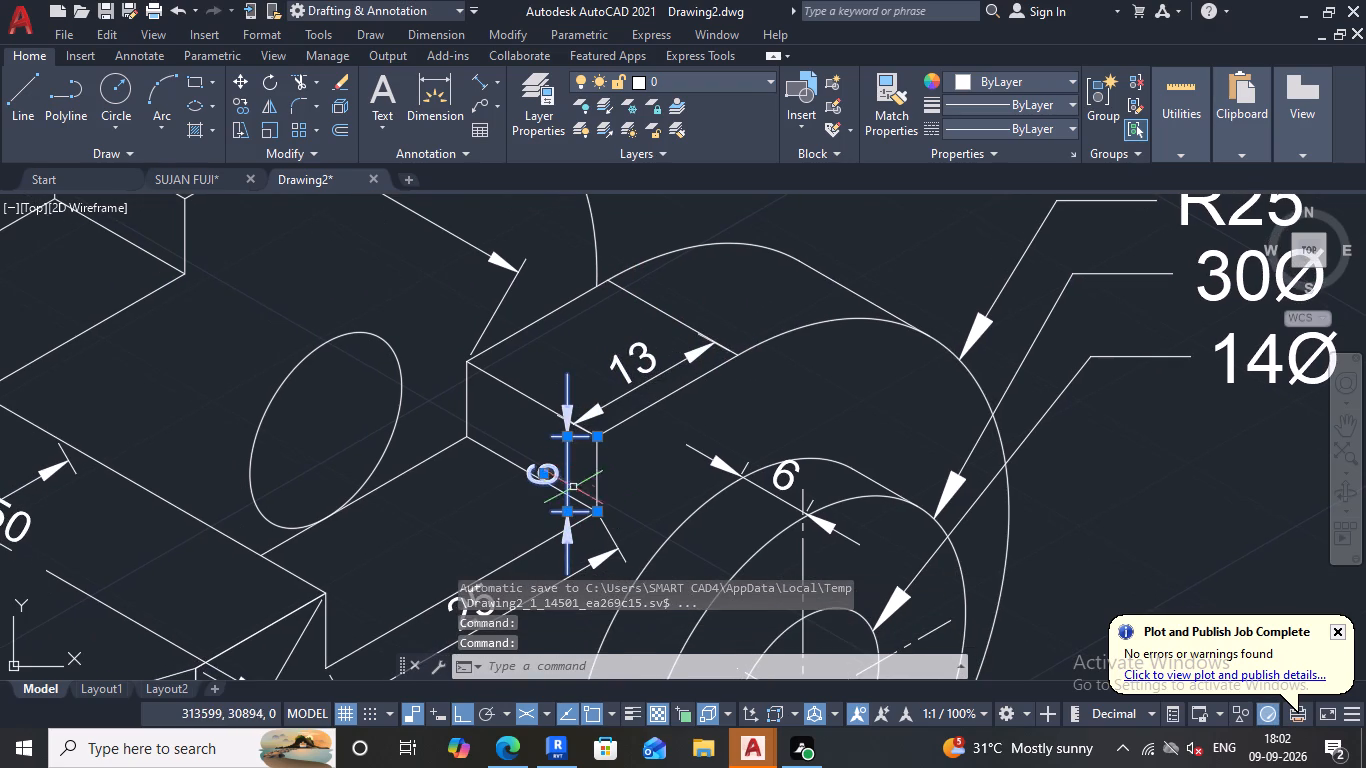
pyautogui.press('space')
pyautogui.click(892, 656)
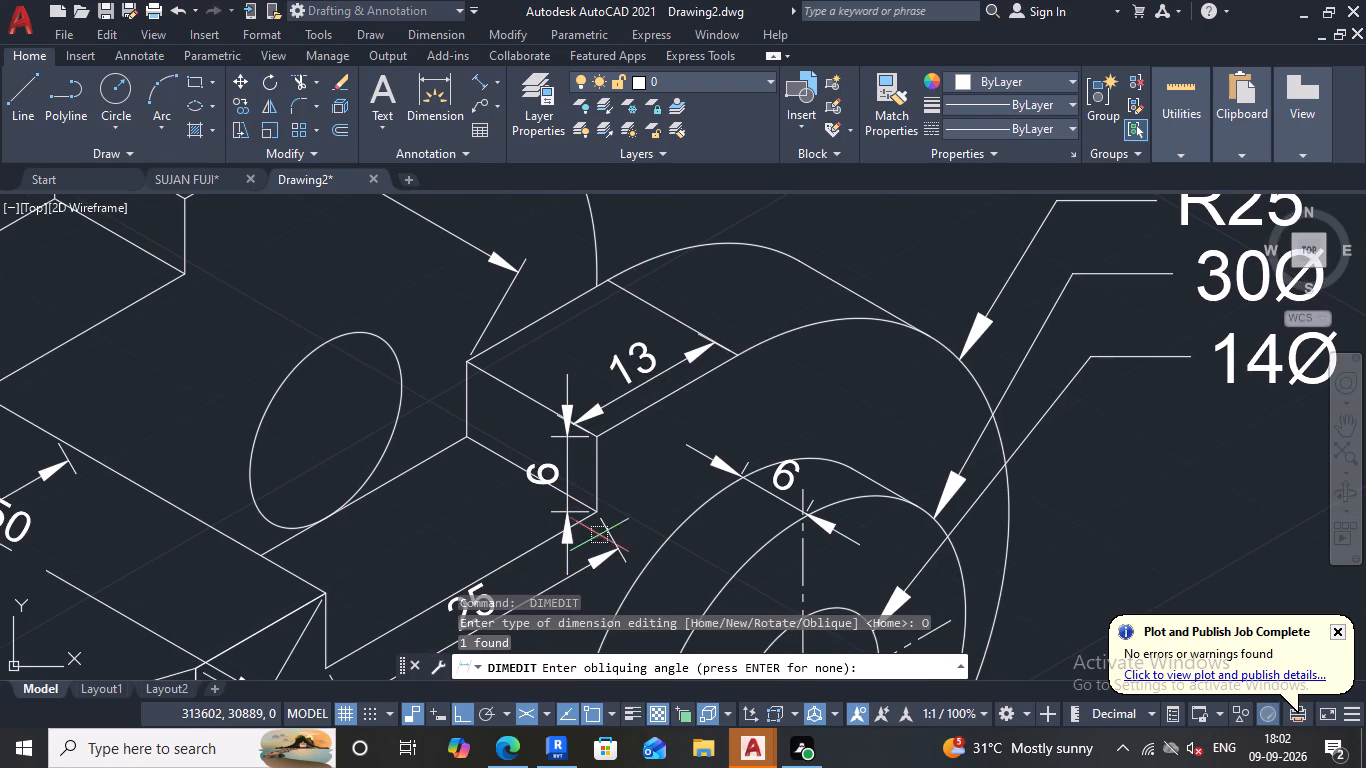
pyautogui.click(595, 439)
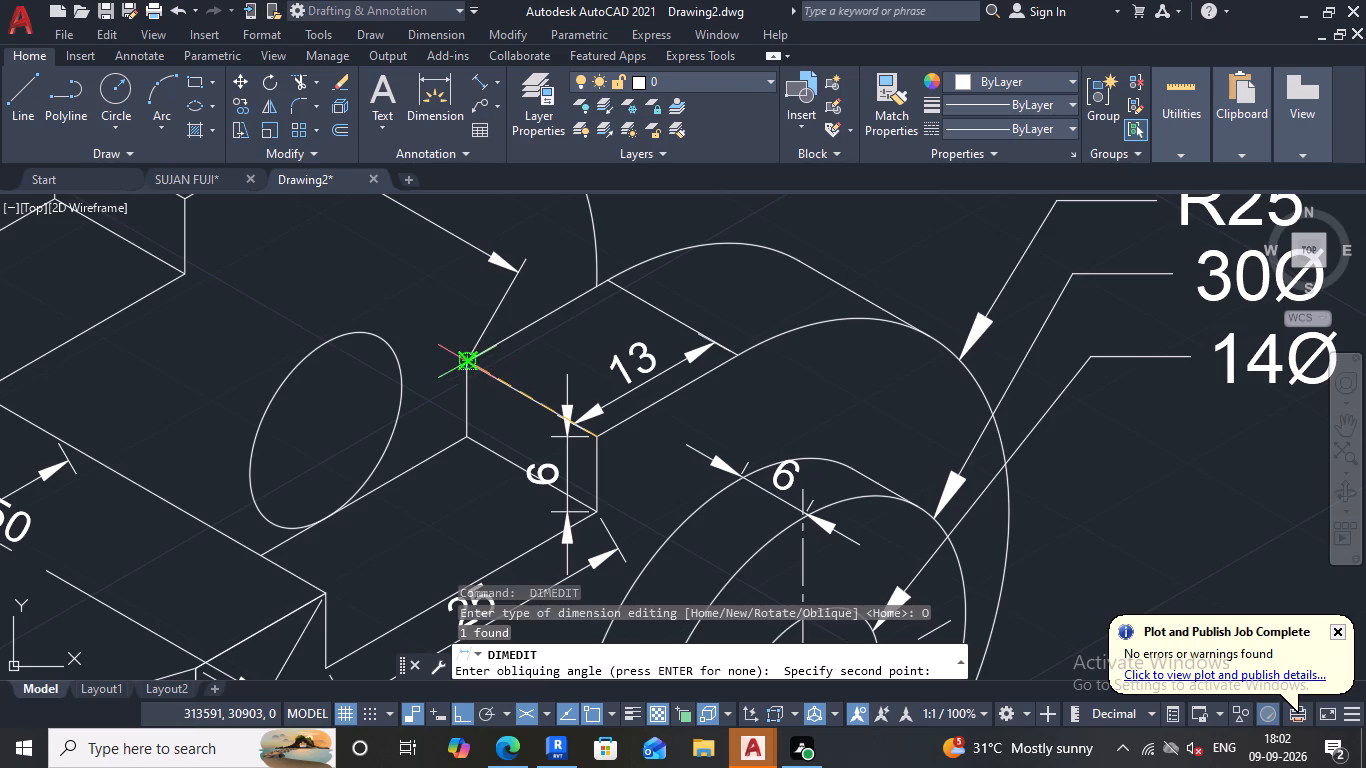
pyautogui.click(463, 360)
# Oblique the 25 dimension along the upper step so its extension lines follow the plate's short vertical edge.
pyautogui.scroll(-2, 577, 390)
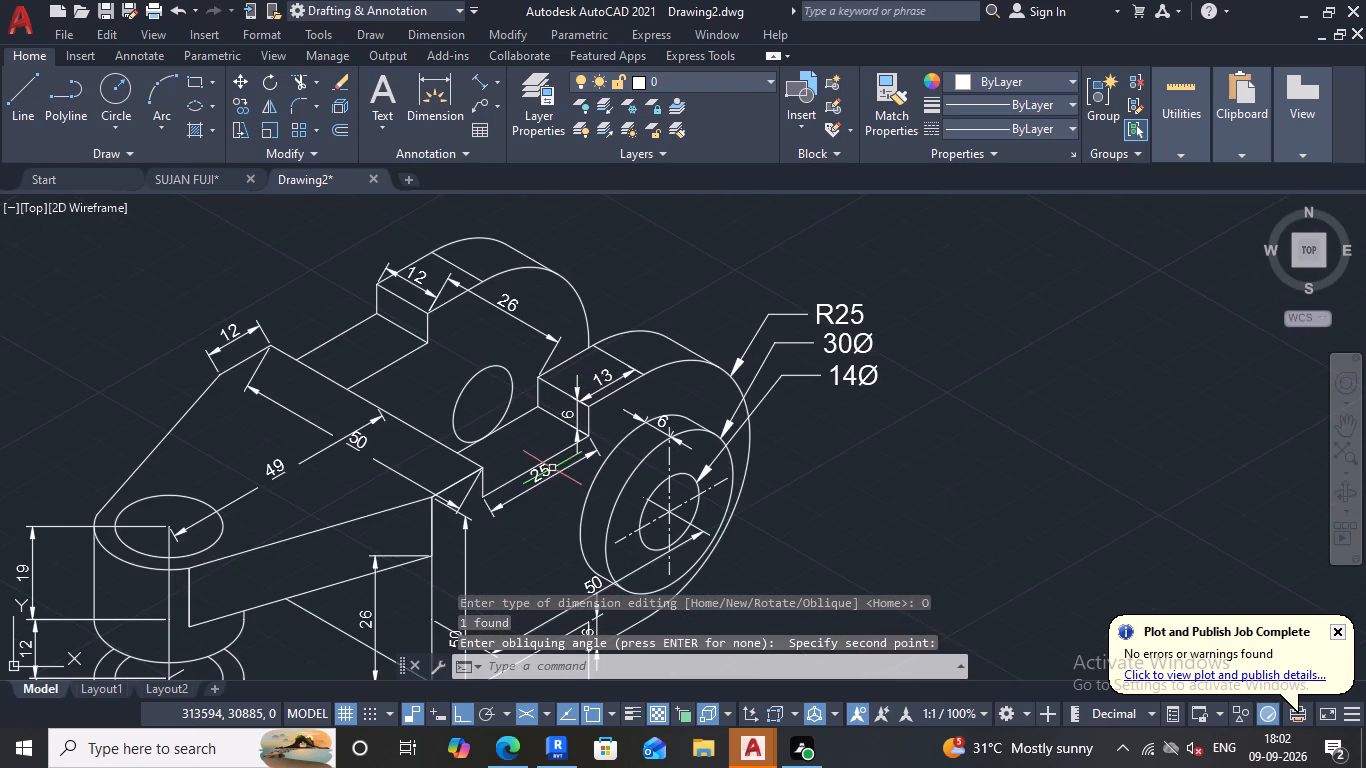
pyautogui.click(552, 473)
pyautogui.press('space')
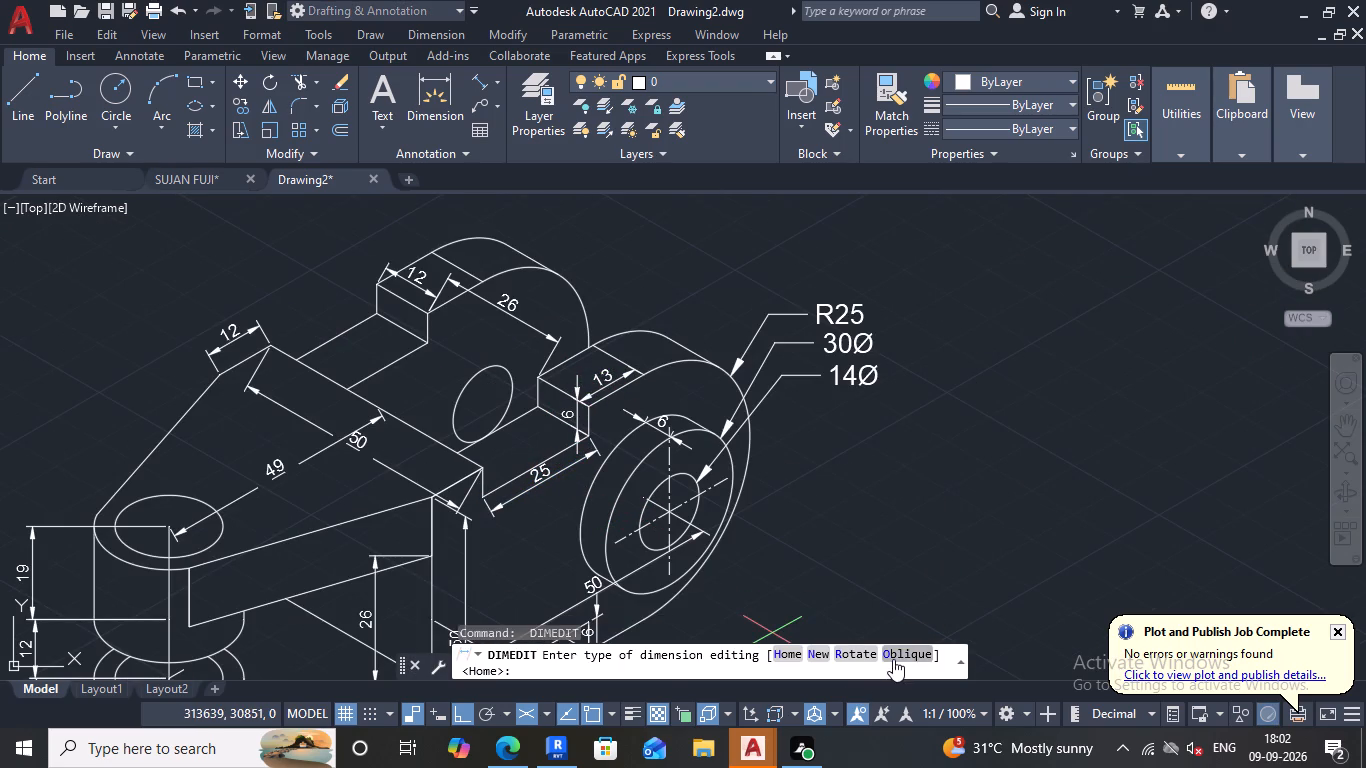
pyautogui.click(894, 658)
pyautogui.scroll(1, 568, 484)
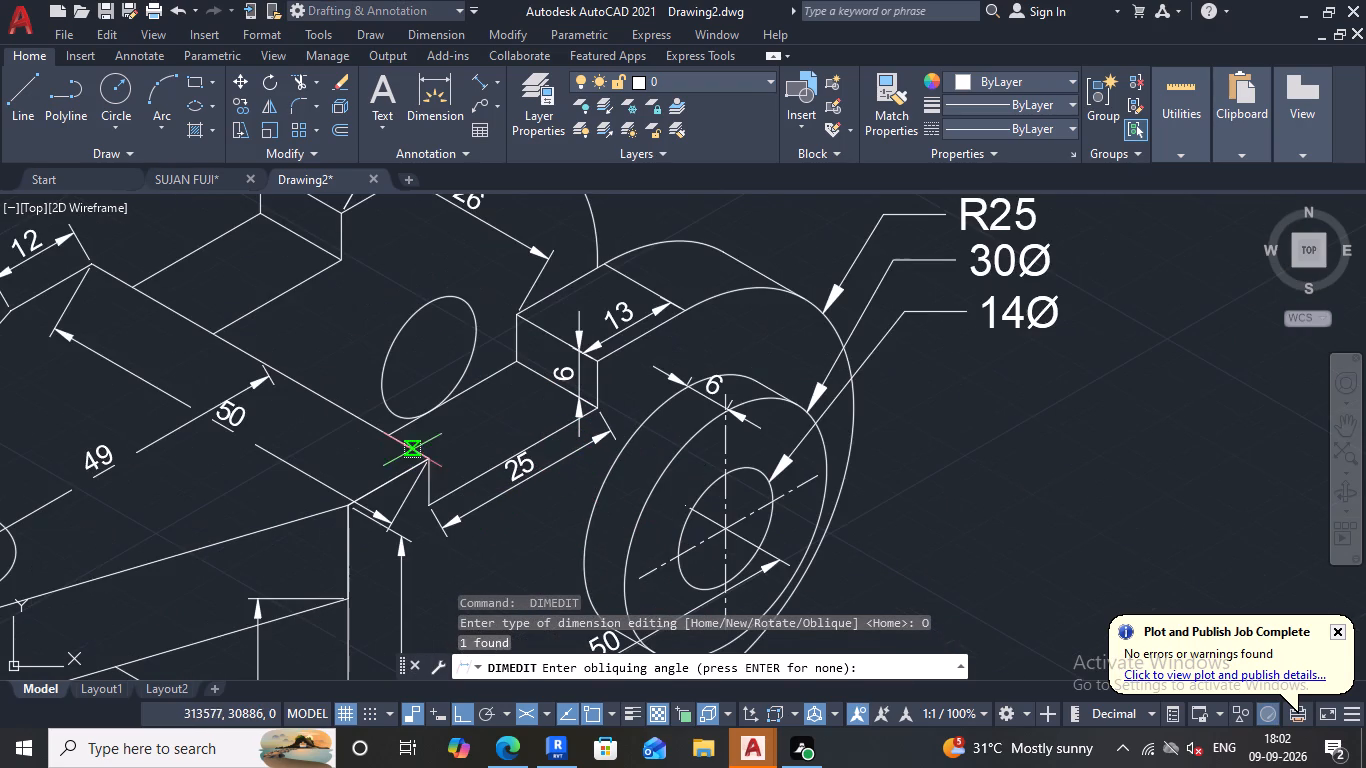
pyautogui.click(423, 461)
pyautogui.click(421, 500)
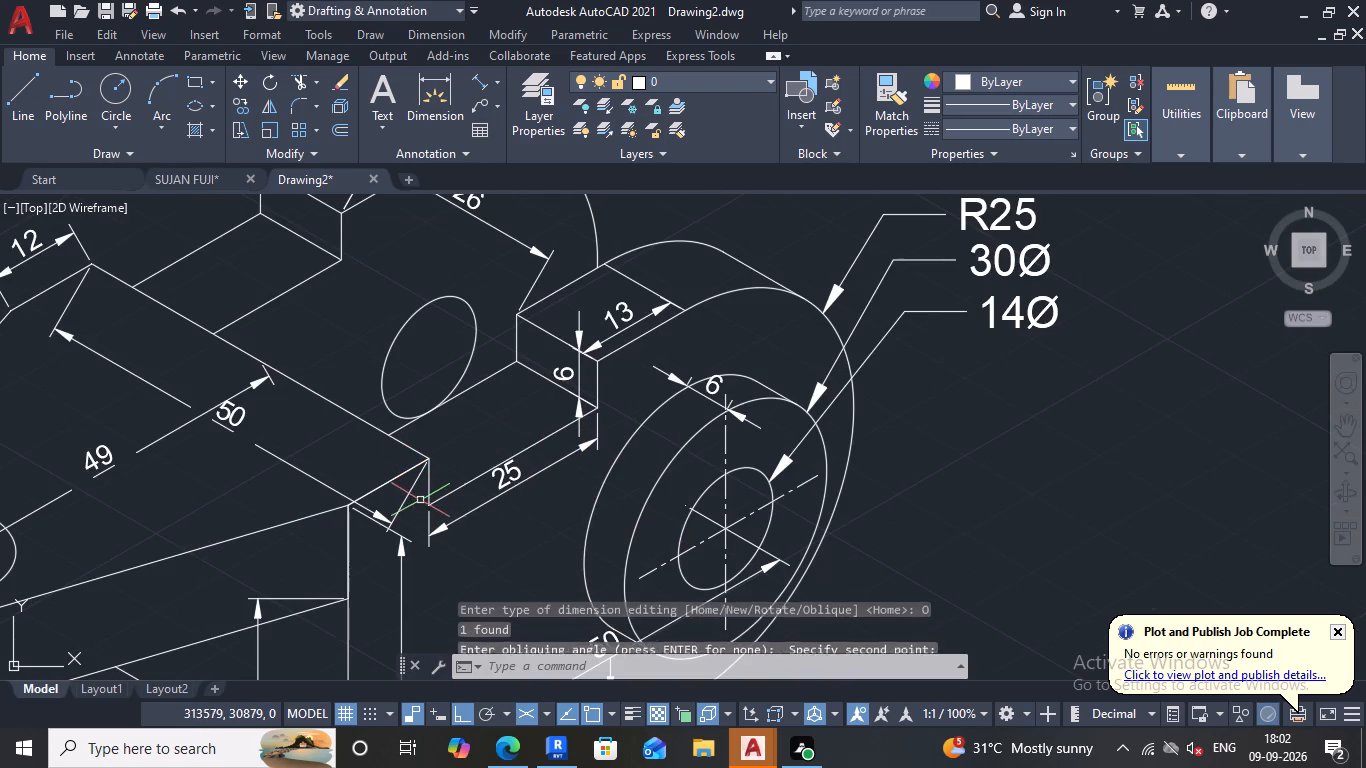
# Oblique the 50 dimension along the plate's long top edge so its extension lines follow the plate's short thickness edge.
pyautogui.scroll(-1, 519, 488)
pyautogui.moveTo(457, 487); pyautogui.dragTo(473, 513, button='middle')
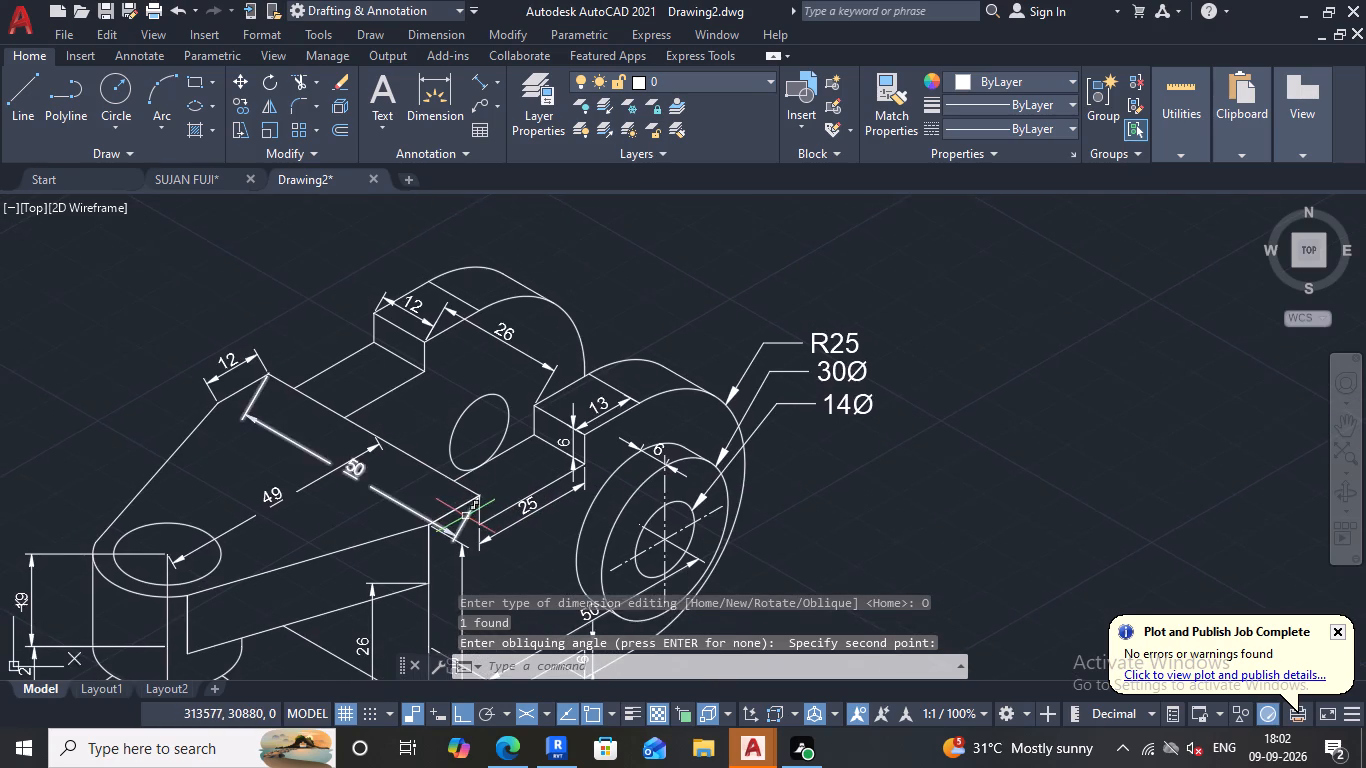
pyautogui.scroll(2, 466, 516)
pyautogui.click(452, 523)
pyautogui.click(455, 536)
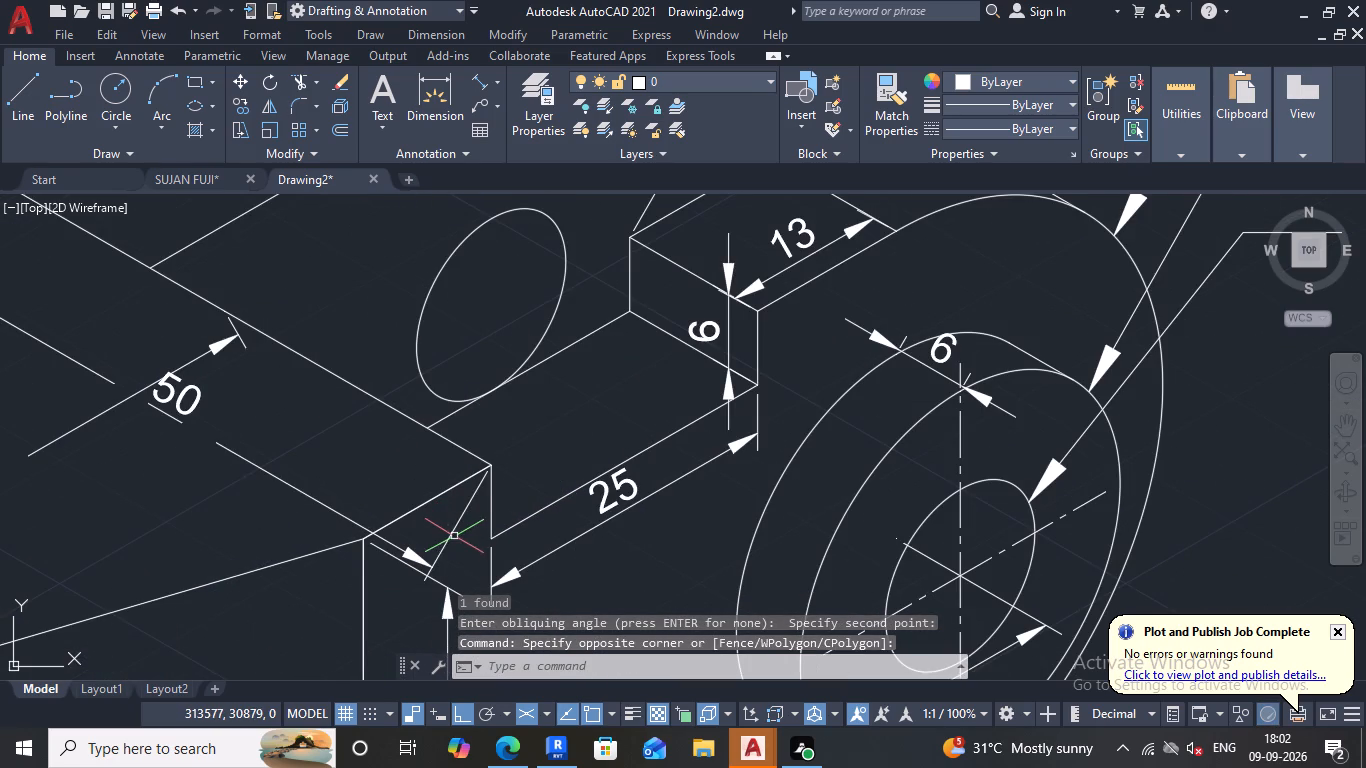
pyautogui.click(453, 536)
pyautogui.click(450, 546)
pyautogui.click(442, 535)
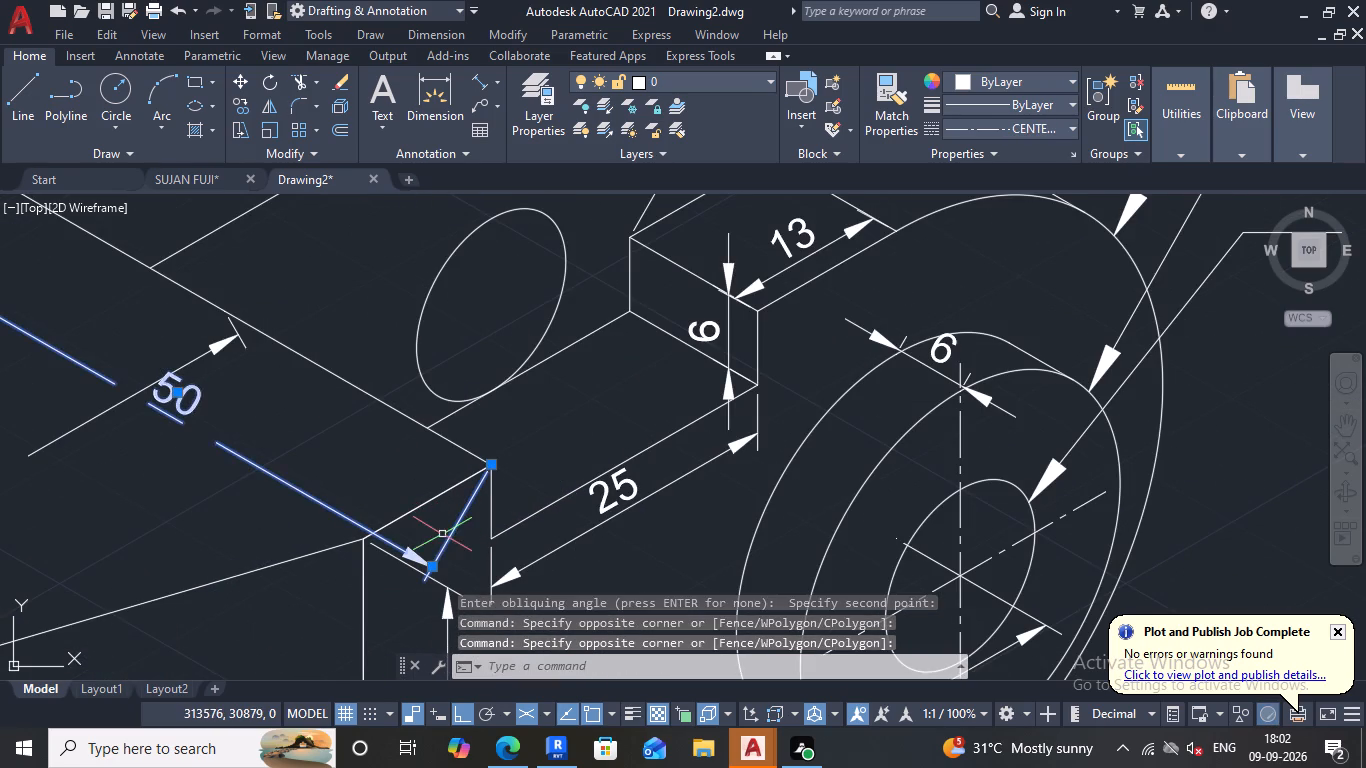
pyautogui.press('space')
pyautogui.click(895, 653)
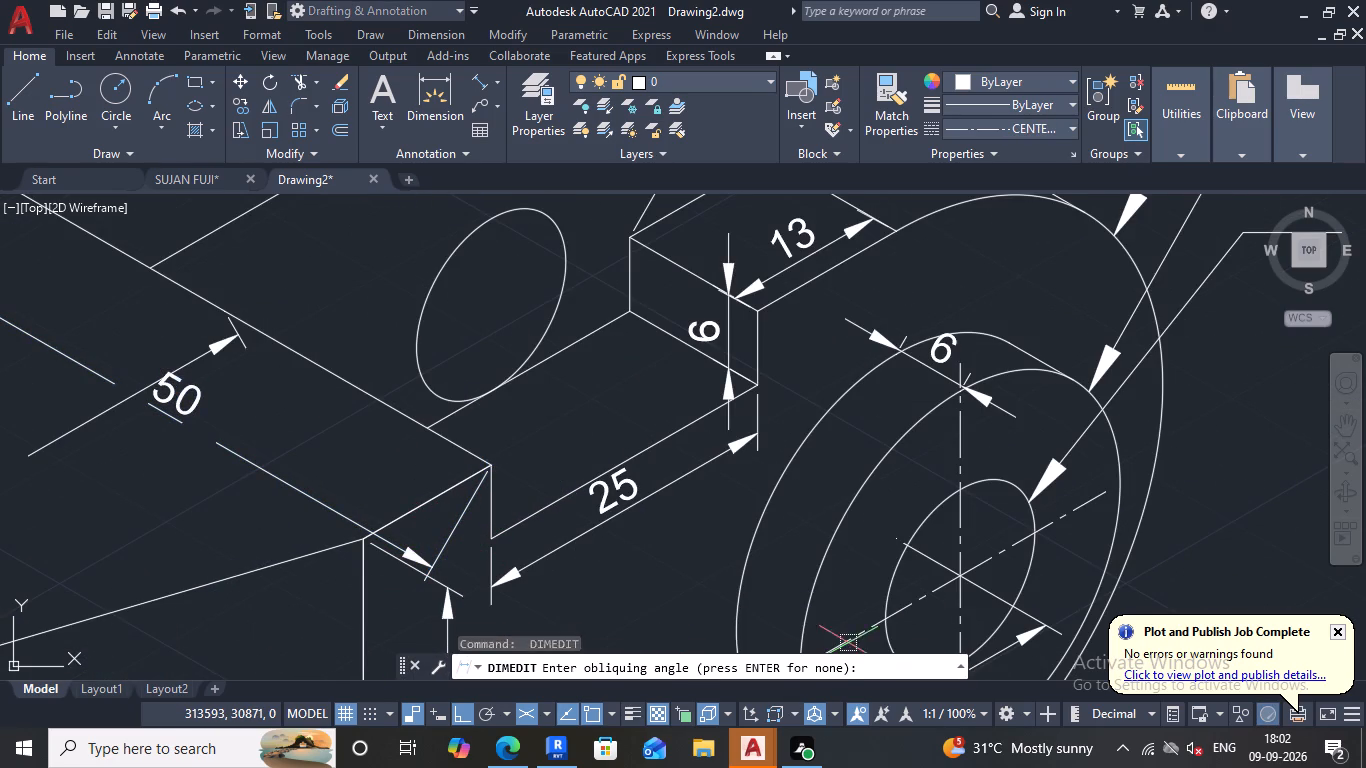
pyautogui.click(488, 470)
pyautogui.click(356, 539)
# Oblique the 26 dimension between the two lugs so its extension lines follow the round lug's top thickness edge.
pyautogui.scroll(-2, 384, 494)
pyautogui.moveTo(410, 477); pyautogui.dragTo(411, 479, button='middle')
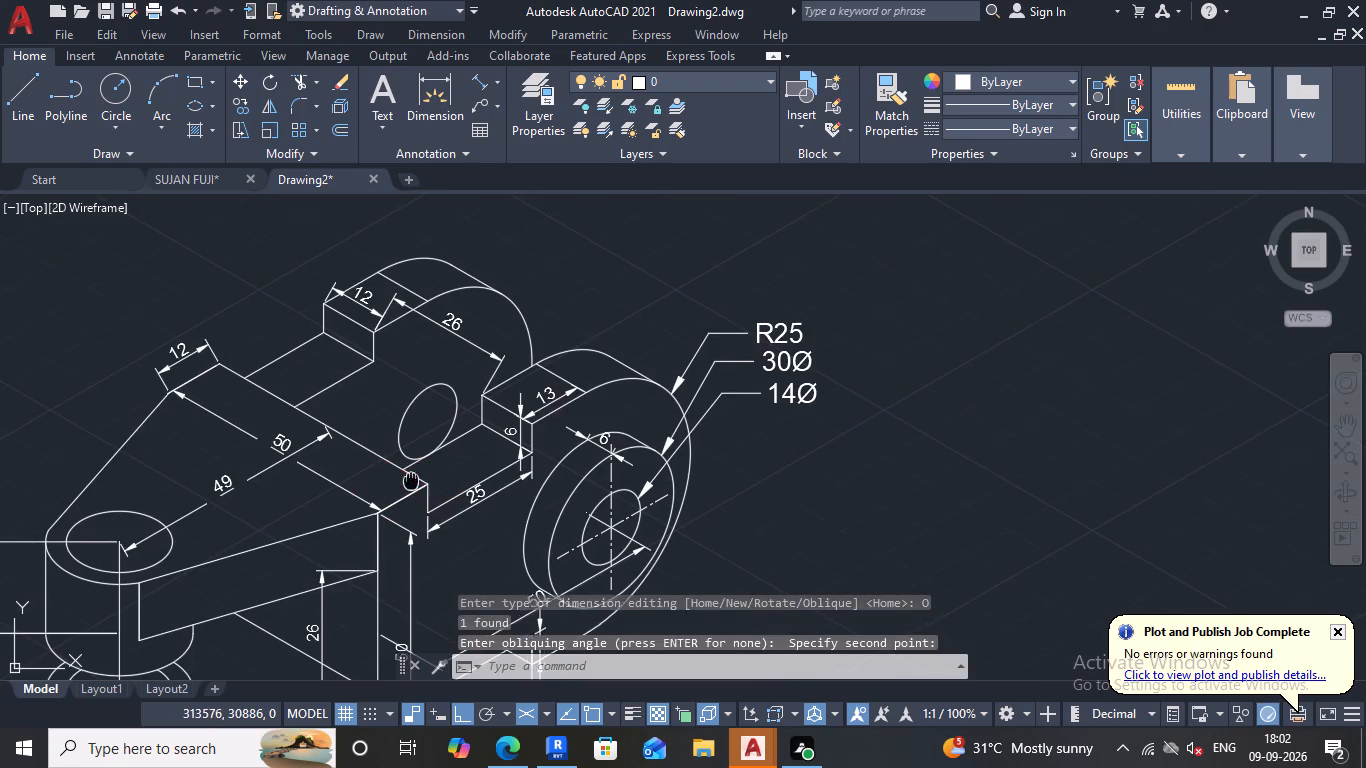
pyautogui.moveTo(411, 479); pyautogui.dragTo(393, 496, button='middle')
pyautogui.moveTo(503, 507); pyautogui.dragTo(540, 614, button='middle')
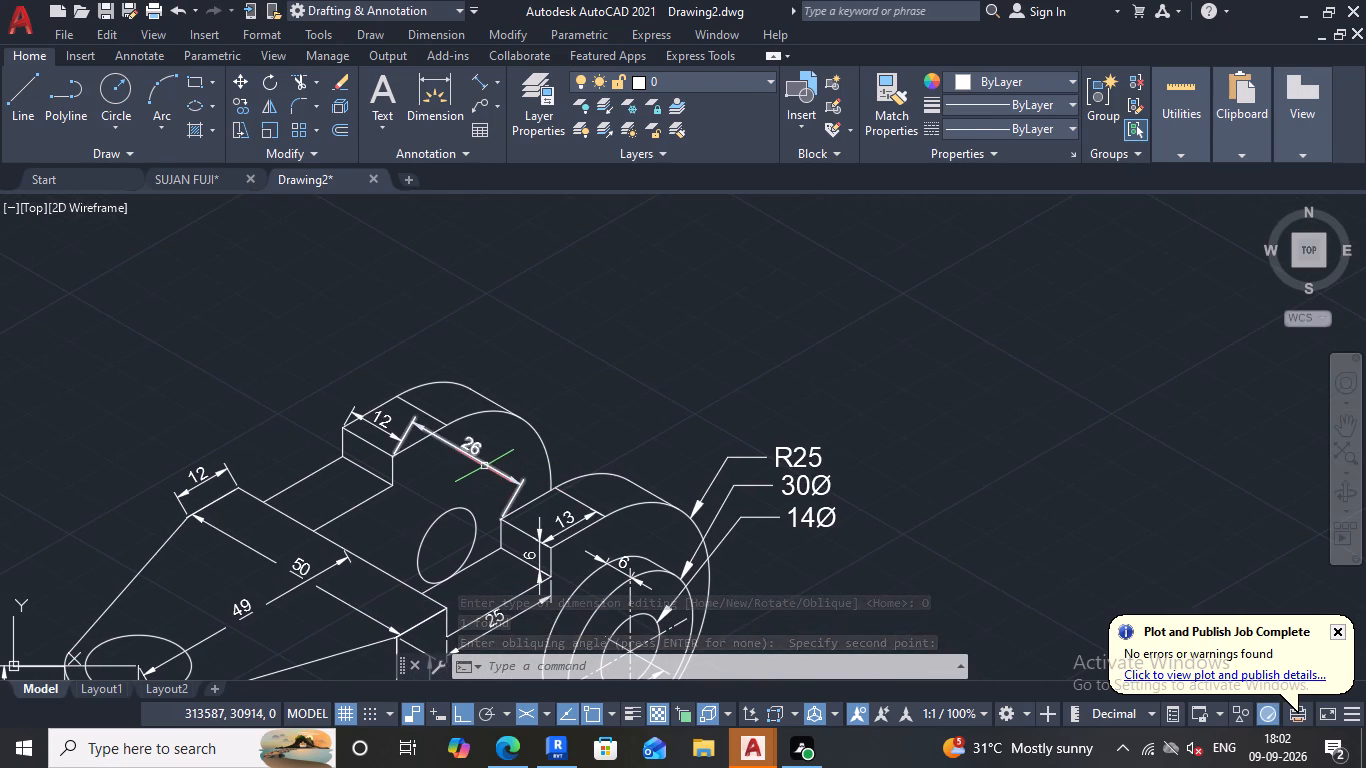
pyautogui.click(484, 466)
pyautogui.press('space')
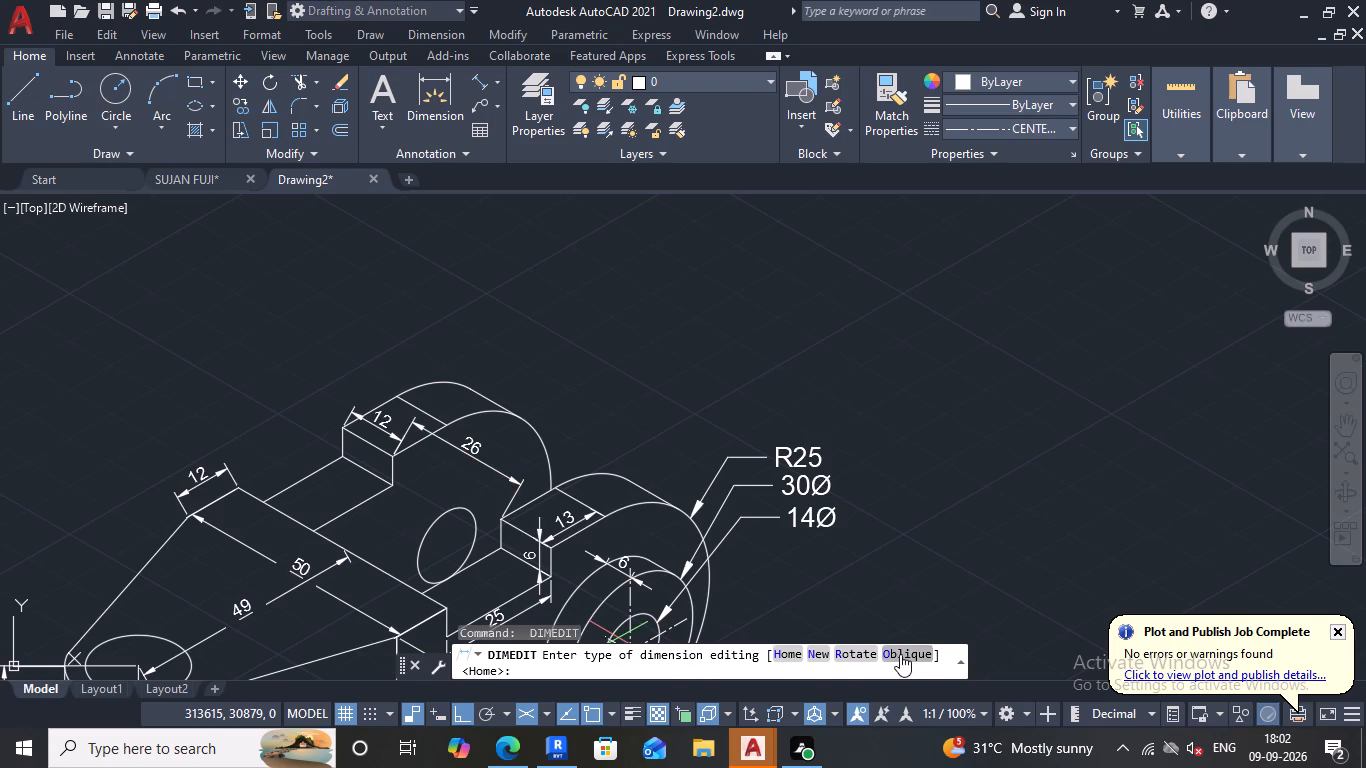
pyautogui.click(900, 654)
pyautogui.click(505, 522)
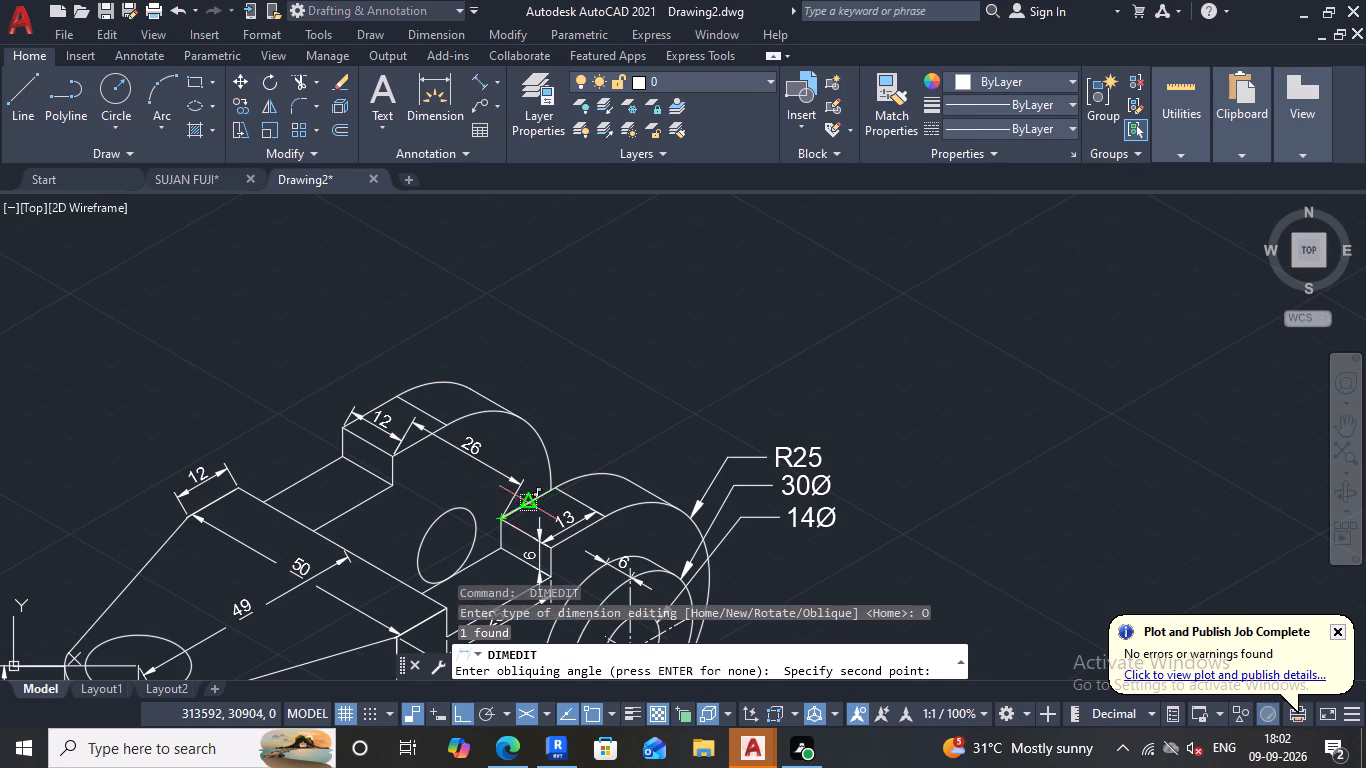
pyautogui.click(554, 493)
# Oblique the 12 dimension on top of the rear lug so its extension lines follow the lug's top side edge.
pyautogui.moveTo(464, 464); pyautogui.dragTo(514, 538, button='middle')
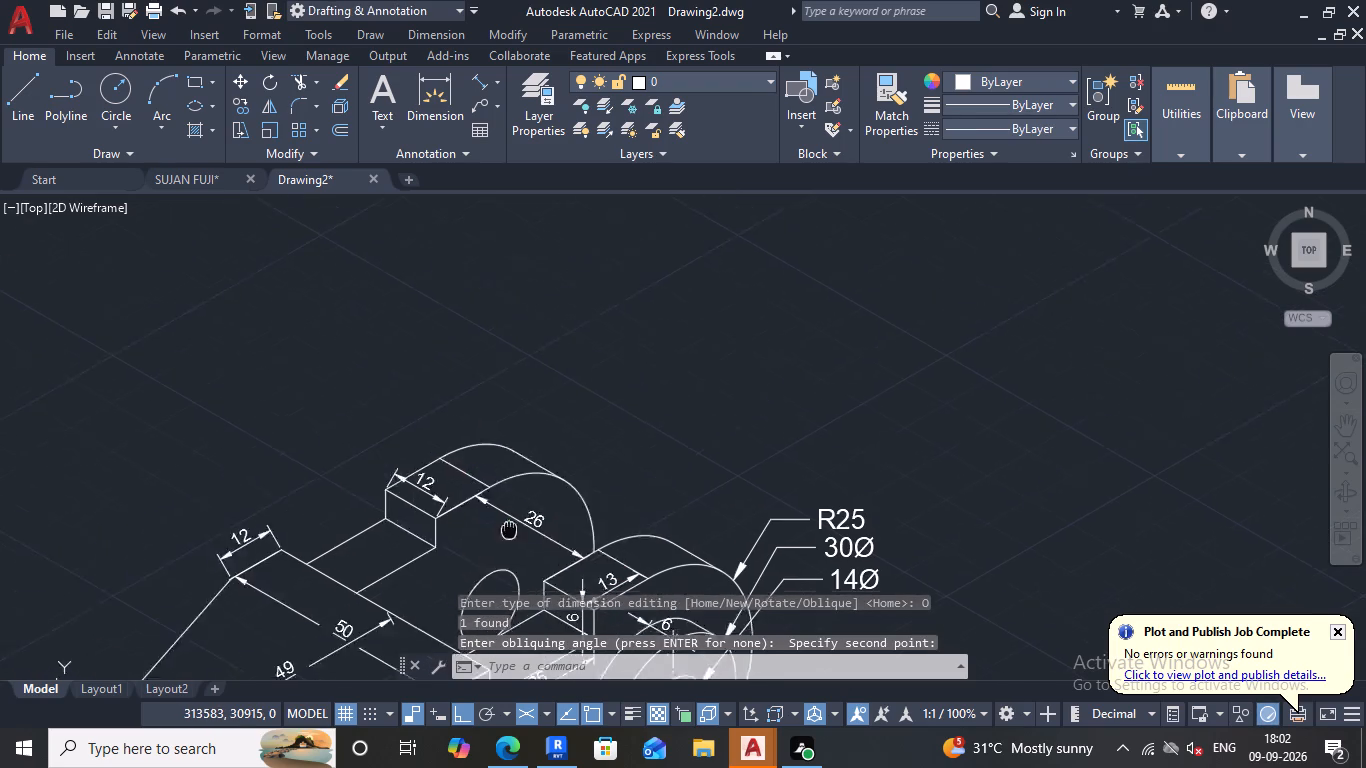
pyautogui.moveTo(514, 538); pyautogui.dragTo(523, 560, button='middle')
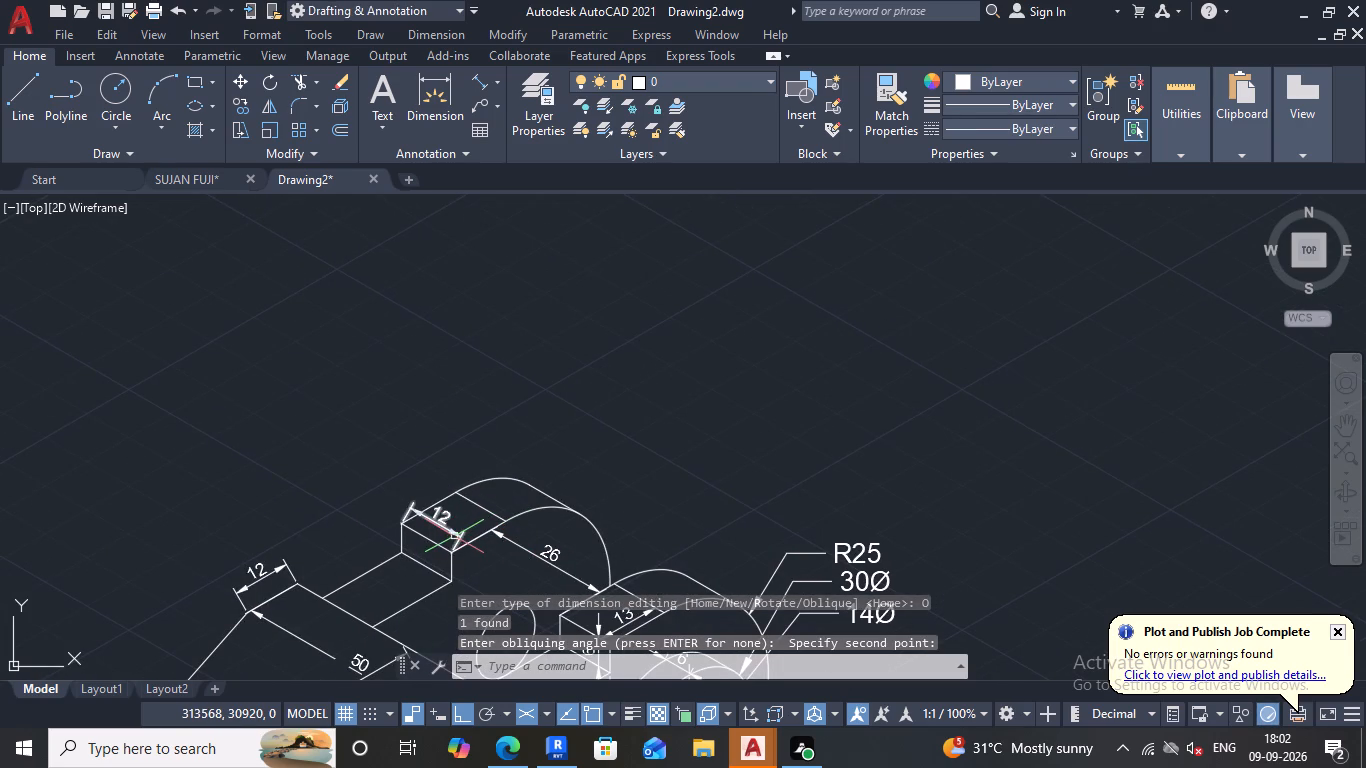
pyautogui.click(454, 536)
pyautogui.press('space')
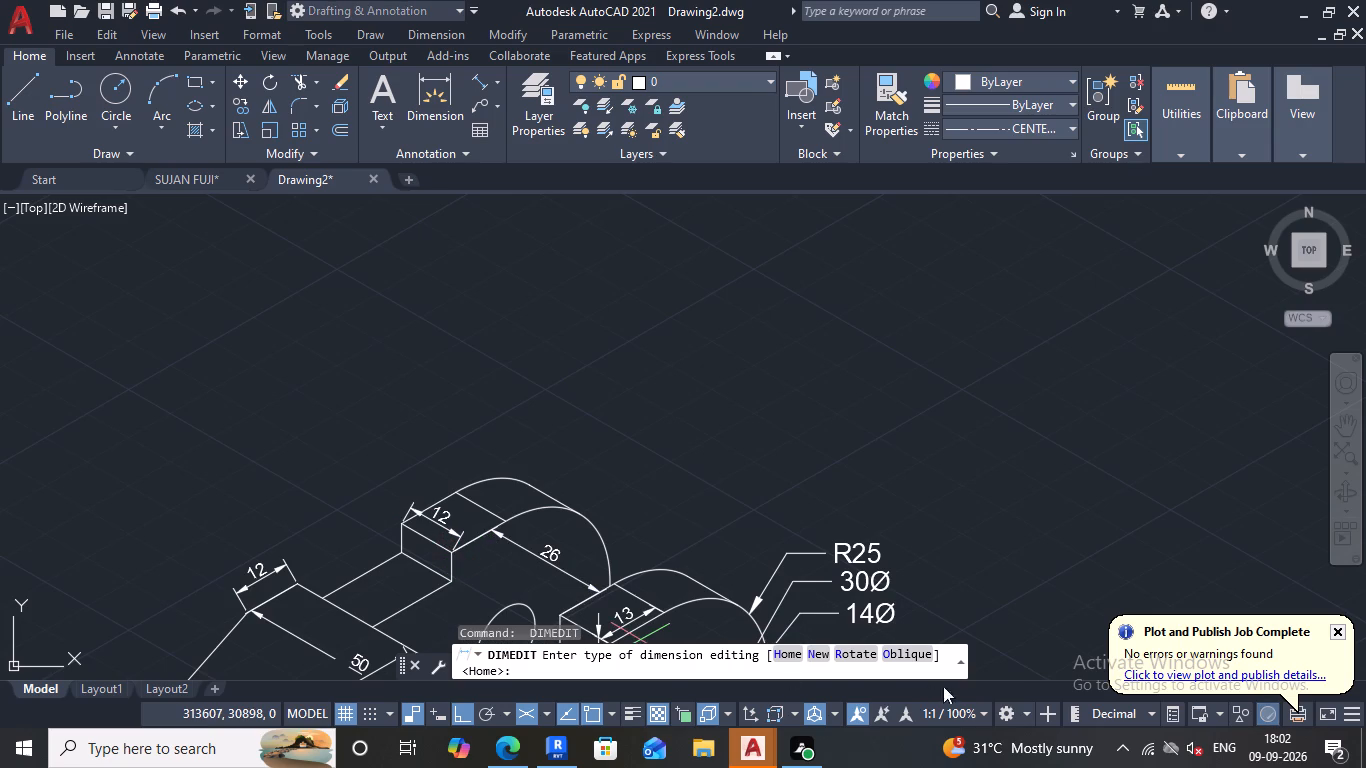
pyautogui.click(892, 653)
pyautogui.doubleClick(445, 554)
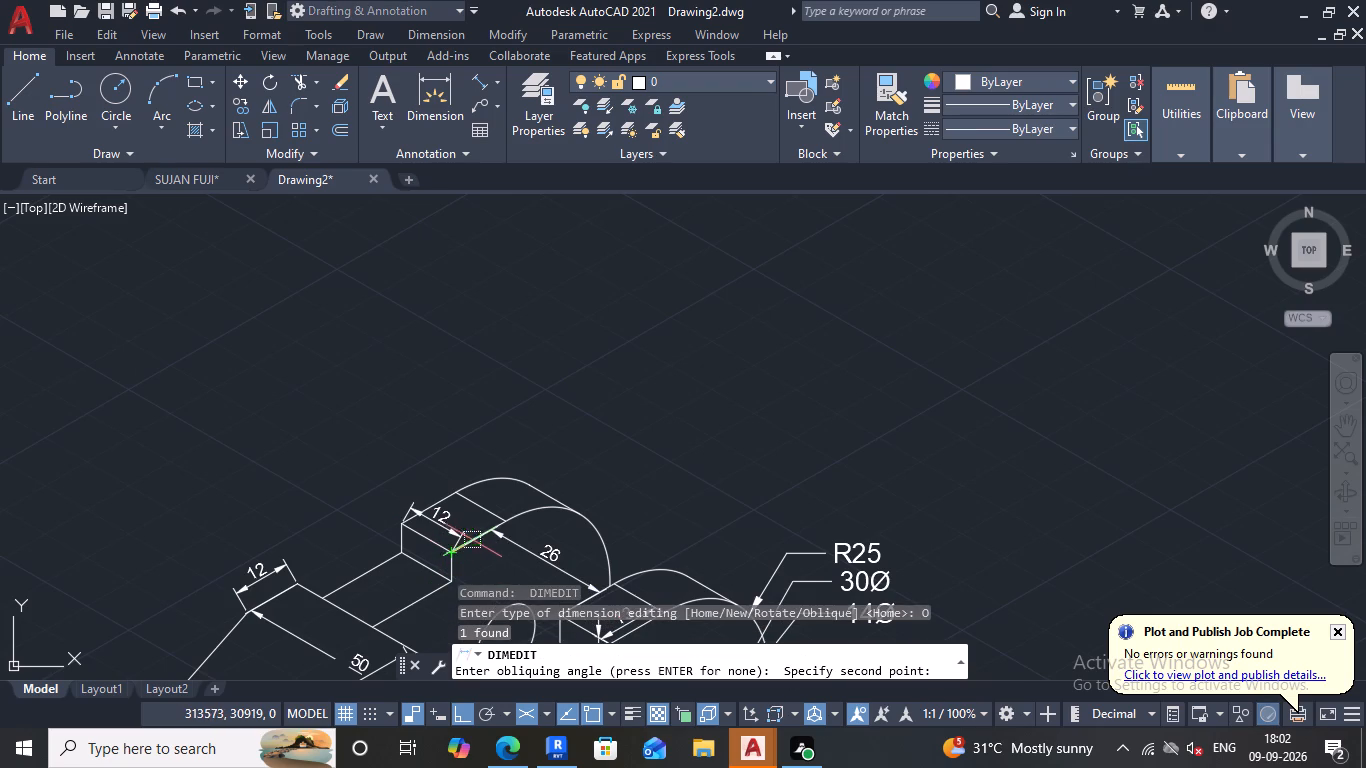
pyautogui.click(482, 537)
# Oblique the 12 dimension at the plate's far upper end so its extension lines follow the plate's long top edge.
pyautogui.scroll(-2, 525, 534)
pyautogui.moveTo(476, 563); pyautogui.dragTo(492, 512, button='middle')
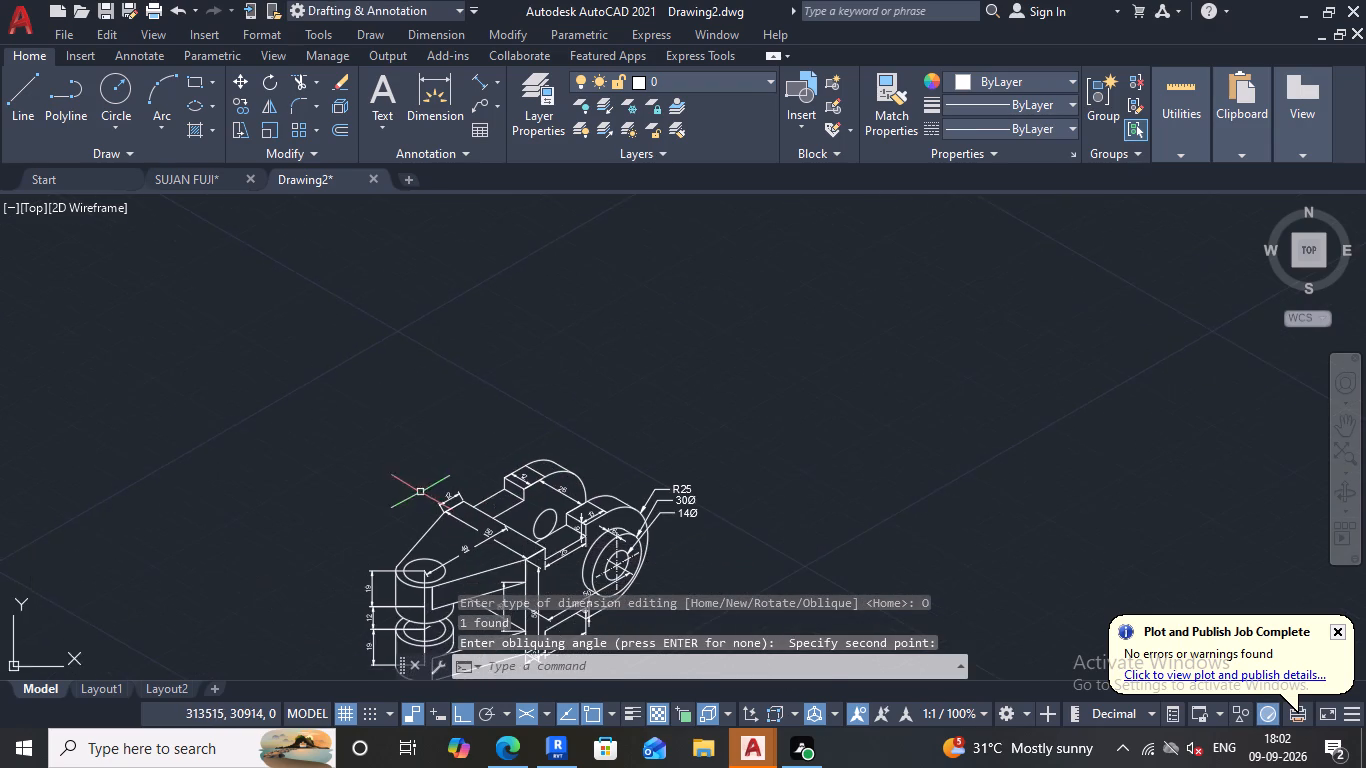
pyautogui.scroll(3, 420, 491)
pyautogui.click(532, 517)
pyautogui.press('space')
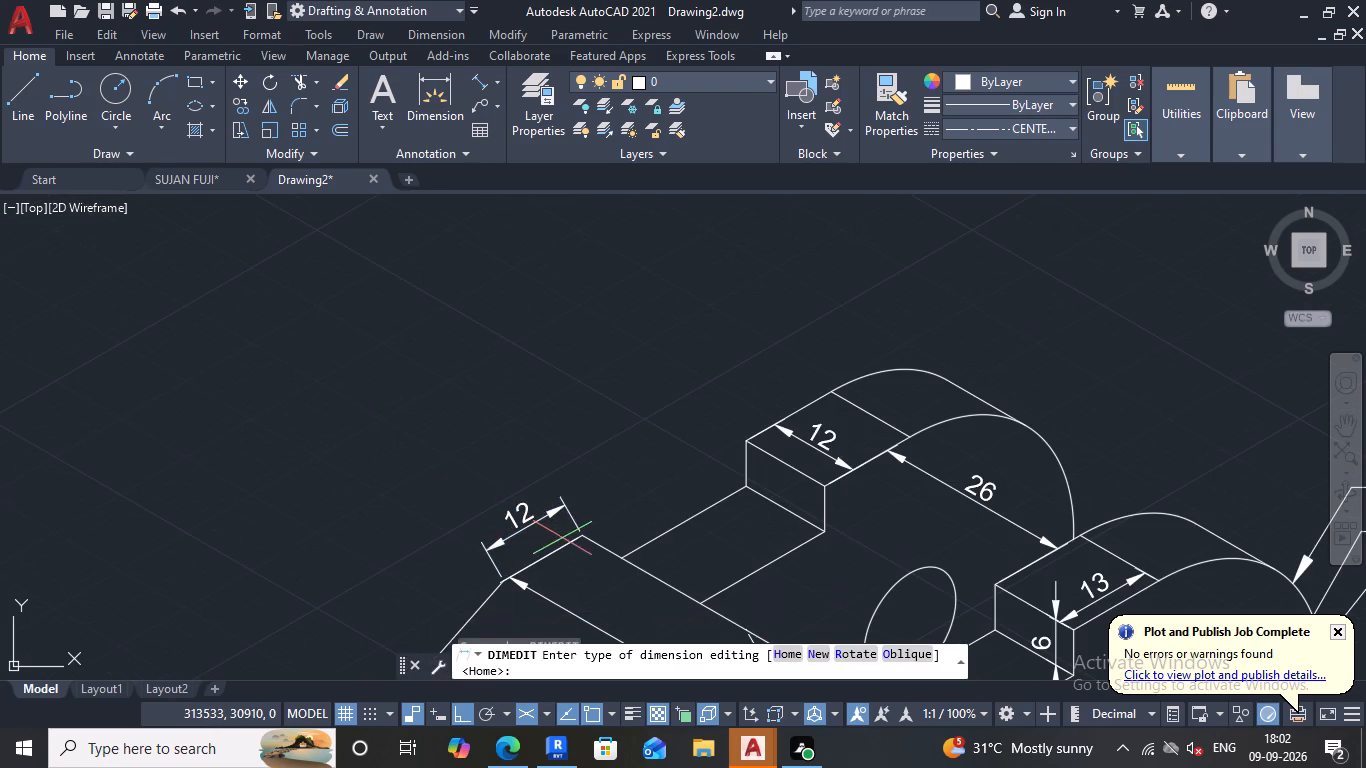
pyautogui.click(895, 649)
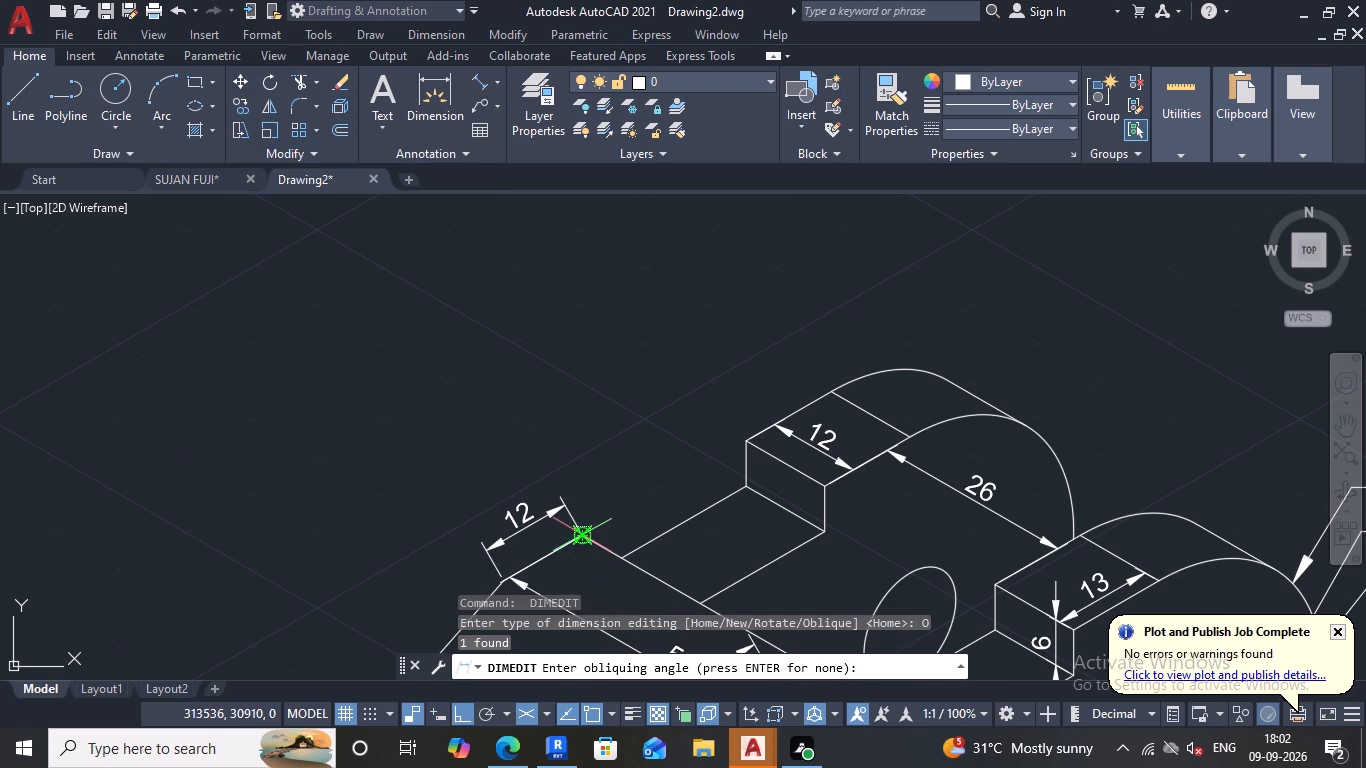
pyautogui.click(582, 536)
pyautogui.click(623, 553)
# Oblique the three stacked vertical dimensions 19, 12 and 19 beside the cylindrical bosses to follow the plate's long top edge.
pyautogui.scroll(-3, 586, 534)
pyautogui.moveTo(603, 576); pyautogui.dragTo(610, 542, button='middle')
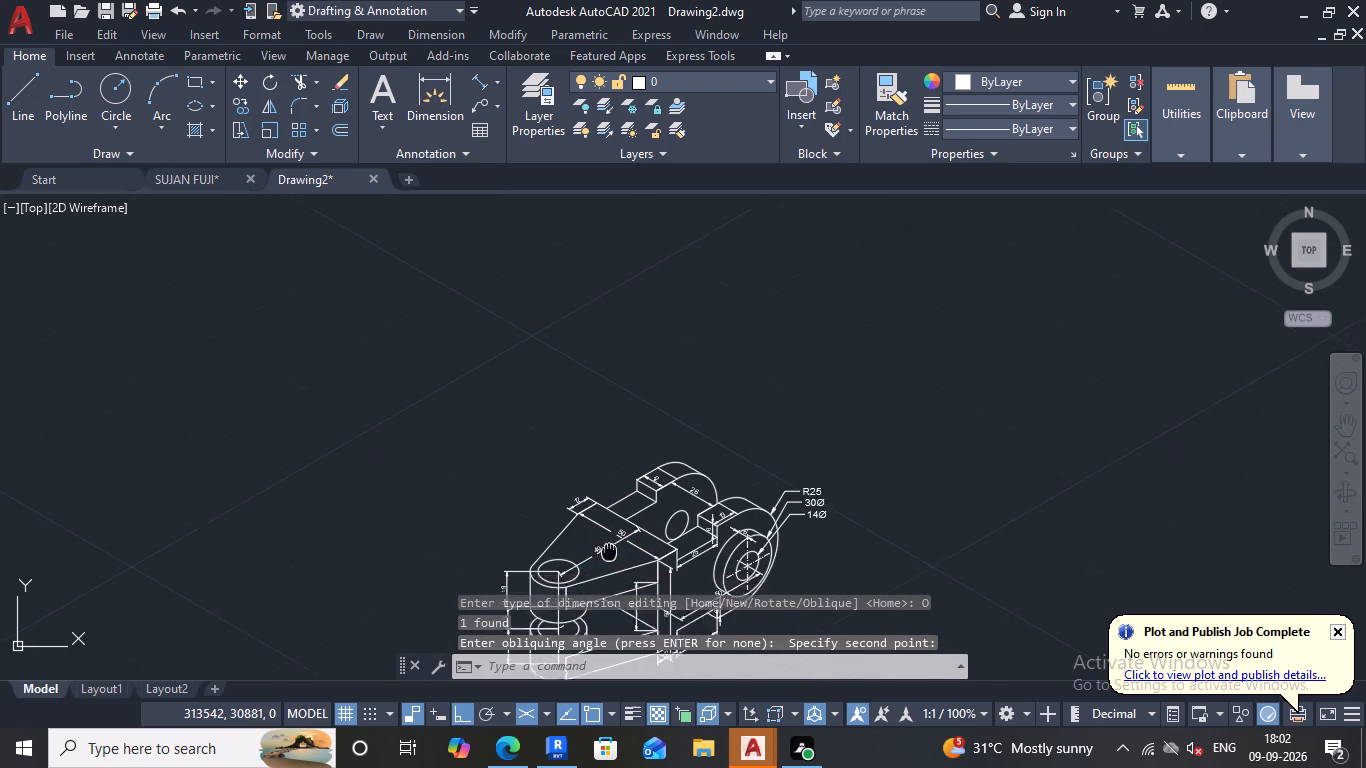
pyautogui.moveTo(610, 542); pyautogui.dragTo(619, 520, button='middle')
pyautogui.scroll(3, 622, 505)
pyautogui.moveTo(601, 560); pyautogui.dragTo(700, 434, button='middle')
pyautogui.moveTo(526, 569); pyautogui.dragTo(565, 507, button='middle')
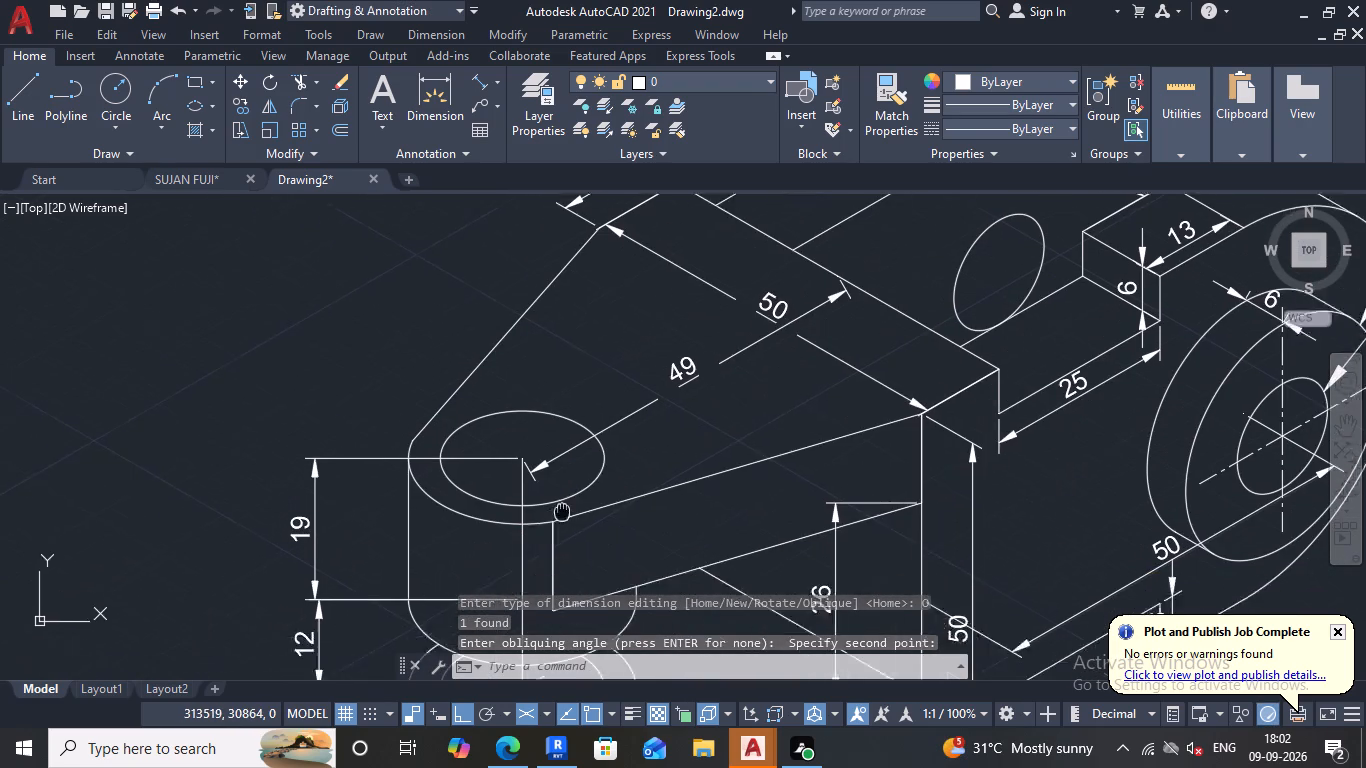
pyautogui.moveTo(565, 507); pyautogui.dragTo(573, 502, button='middle')
pyautogui.moveTo(527, 436); pyautogui.dragTo(584, 405, button='middle')
pyautogui.moveTo(511, 499); pyautogui.dragTo(579, 402, button='middle')
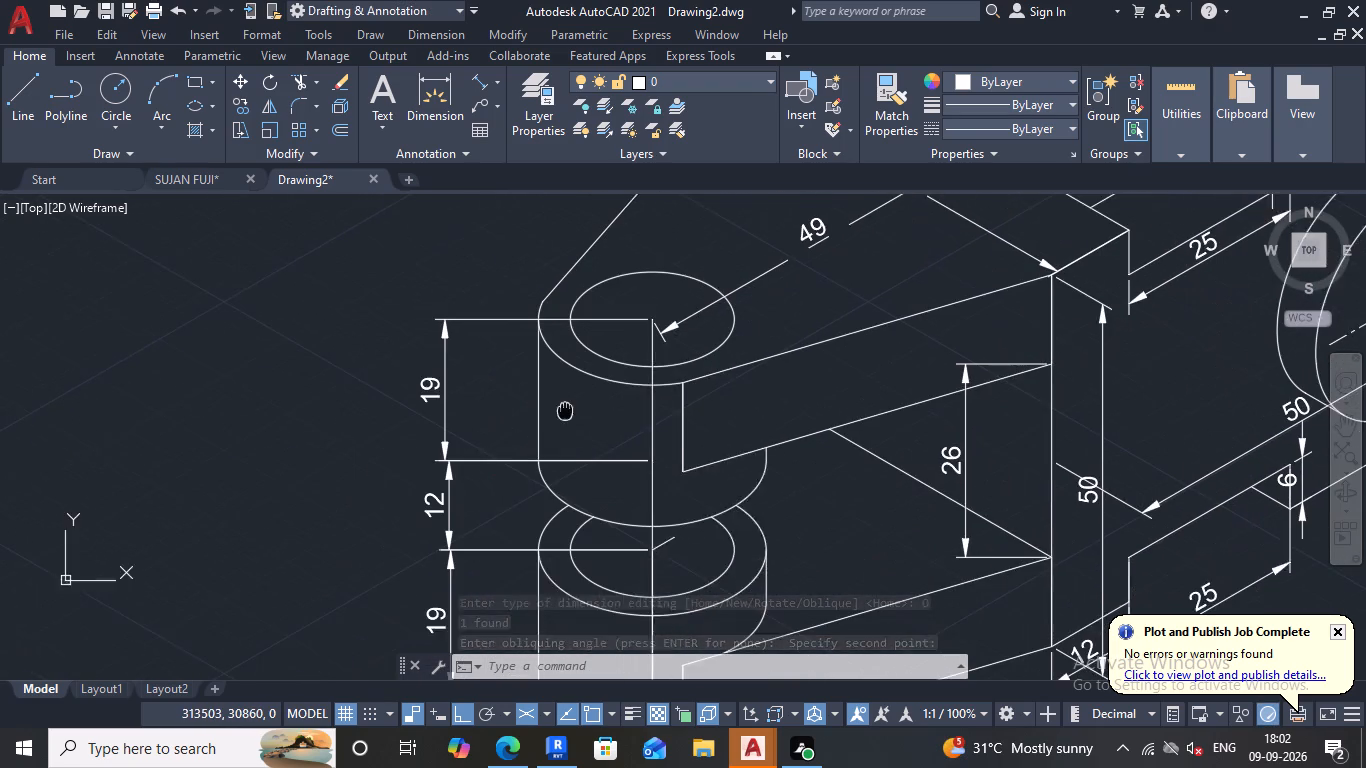
pyautogui.moveTo(483, 552); pyautogui.dragTo(525, 469, button='middle')
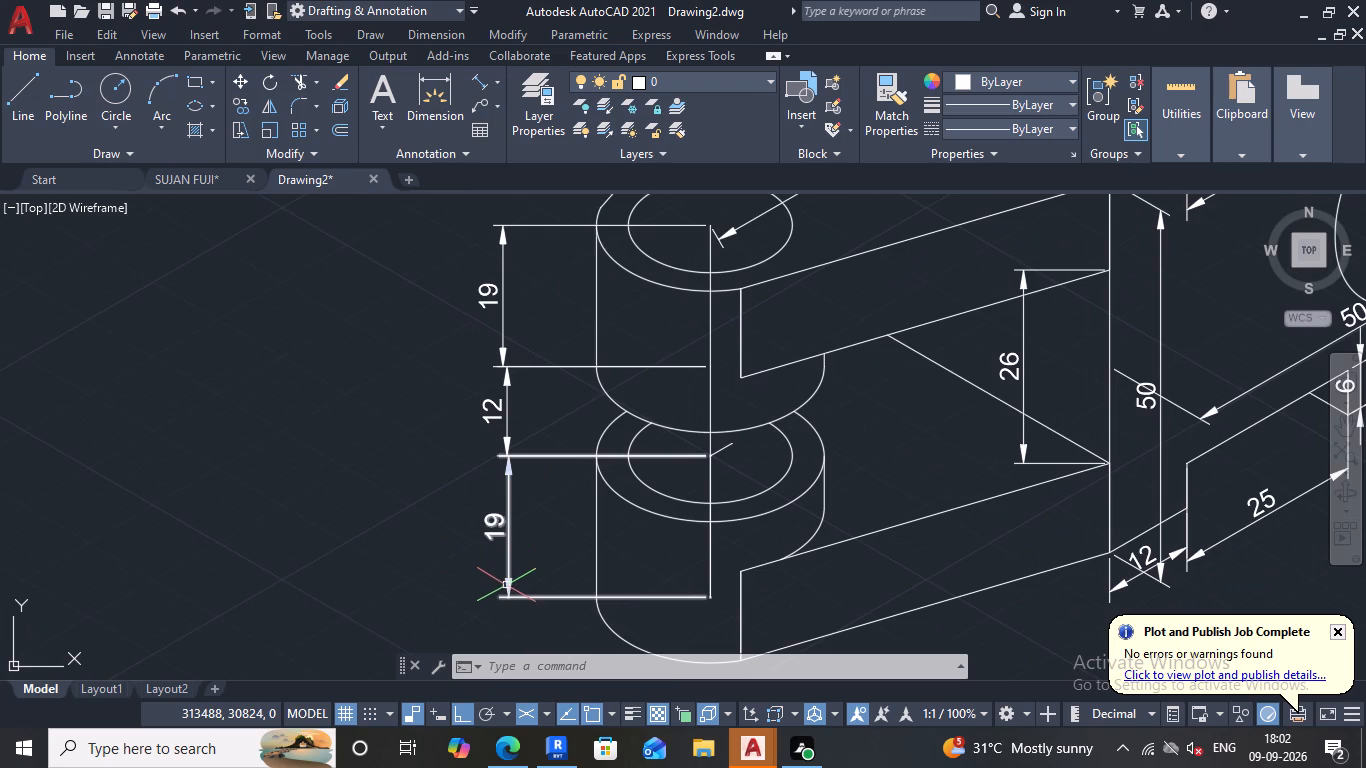
pyautogui.moveTo(563, 547); pyautogui.dragTo(556, 523)
pyautogui.click(500, 348)
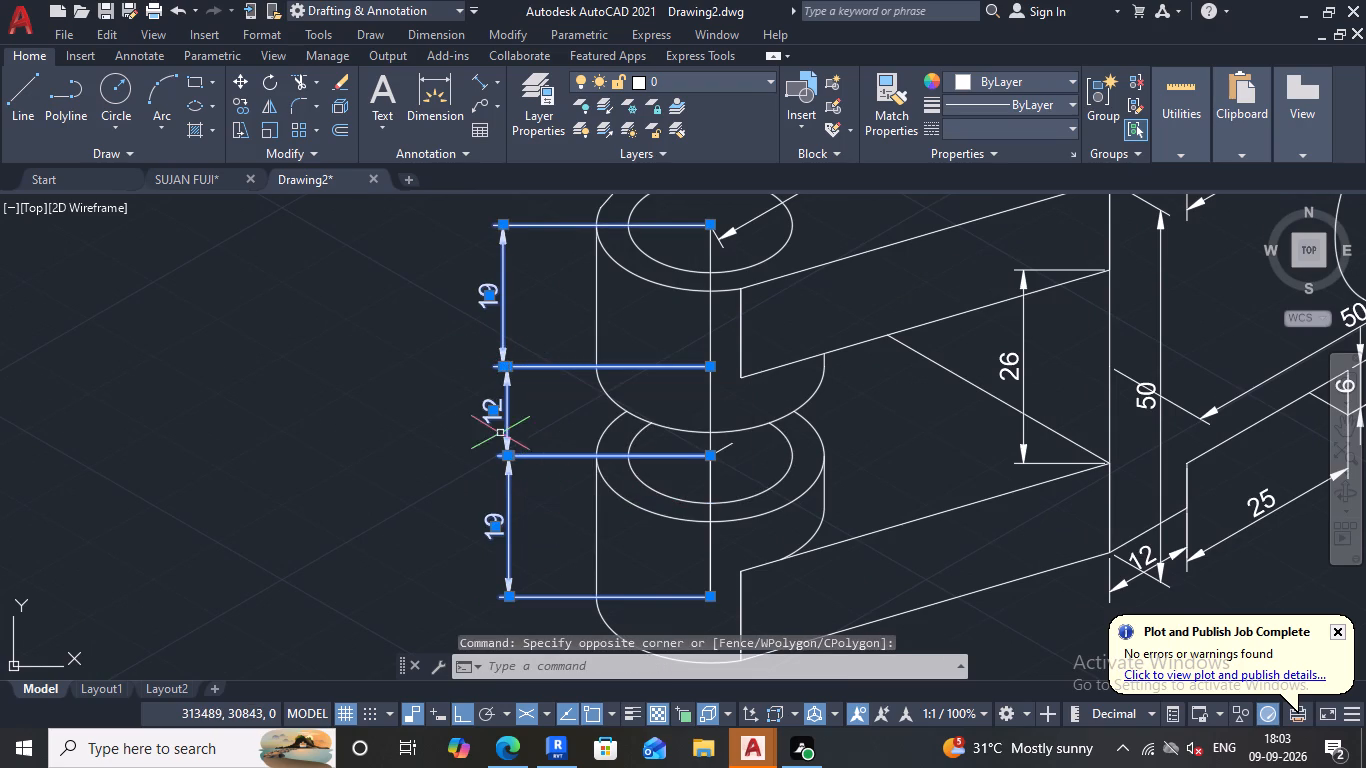
pyautogui.press('space')
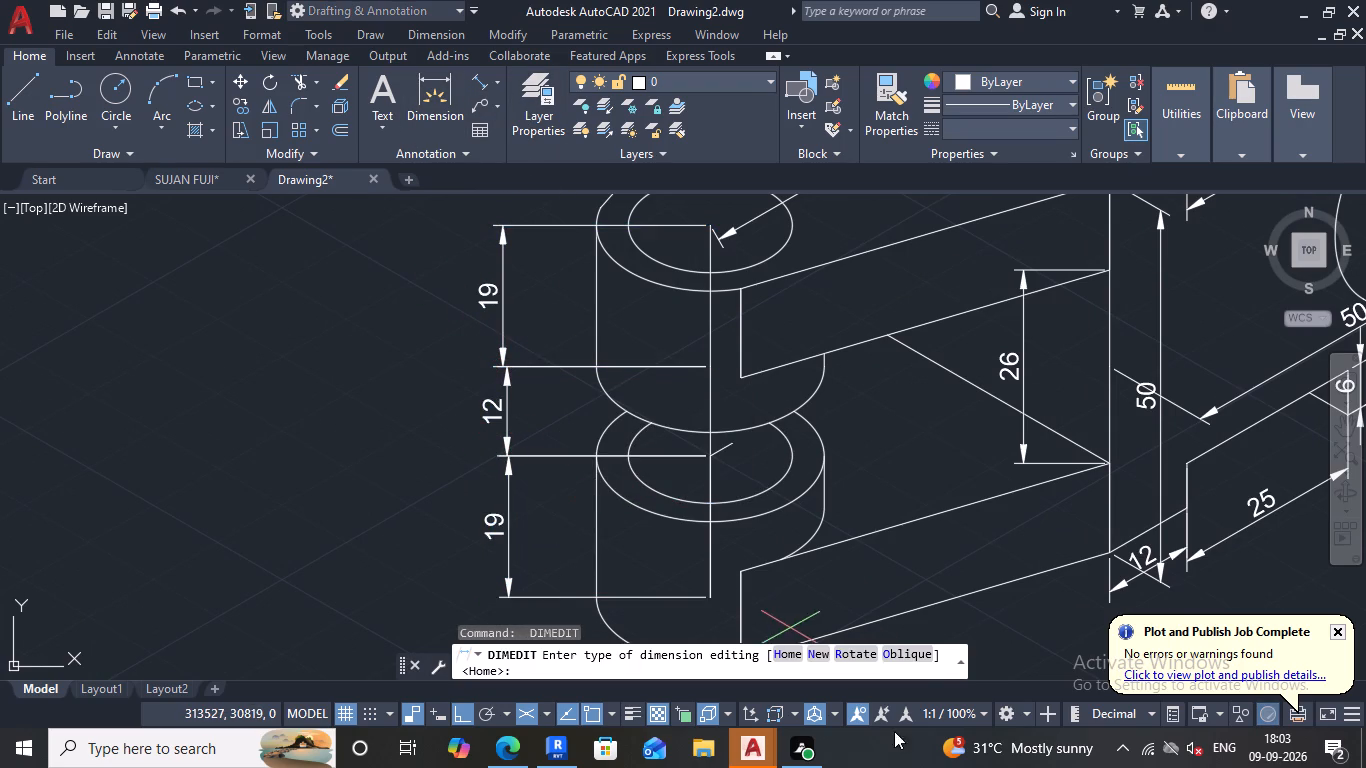
pyautogui.click(897, 660)
pyautogui.scroll(-2, 764, 526)
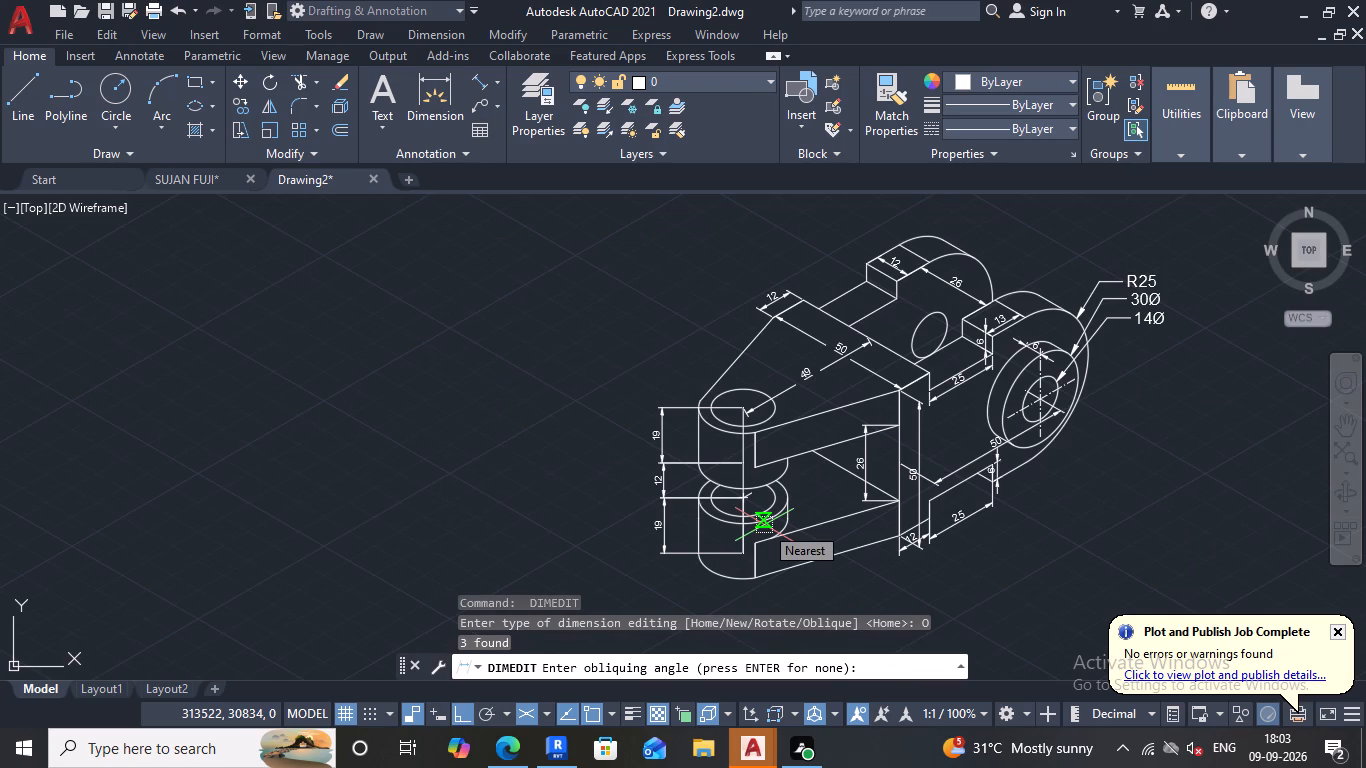
pyautogui.scroll(-2, 800, 532)
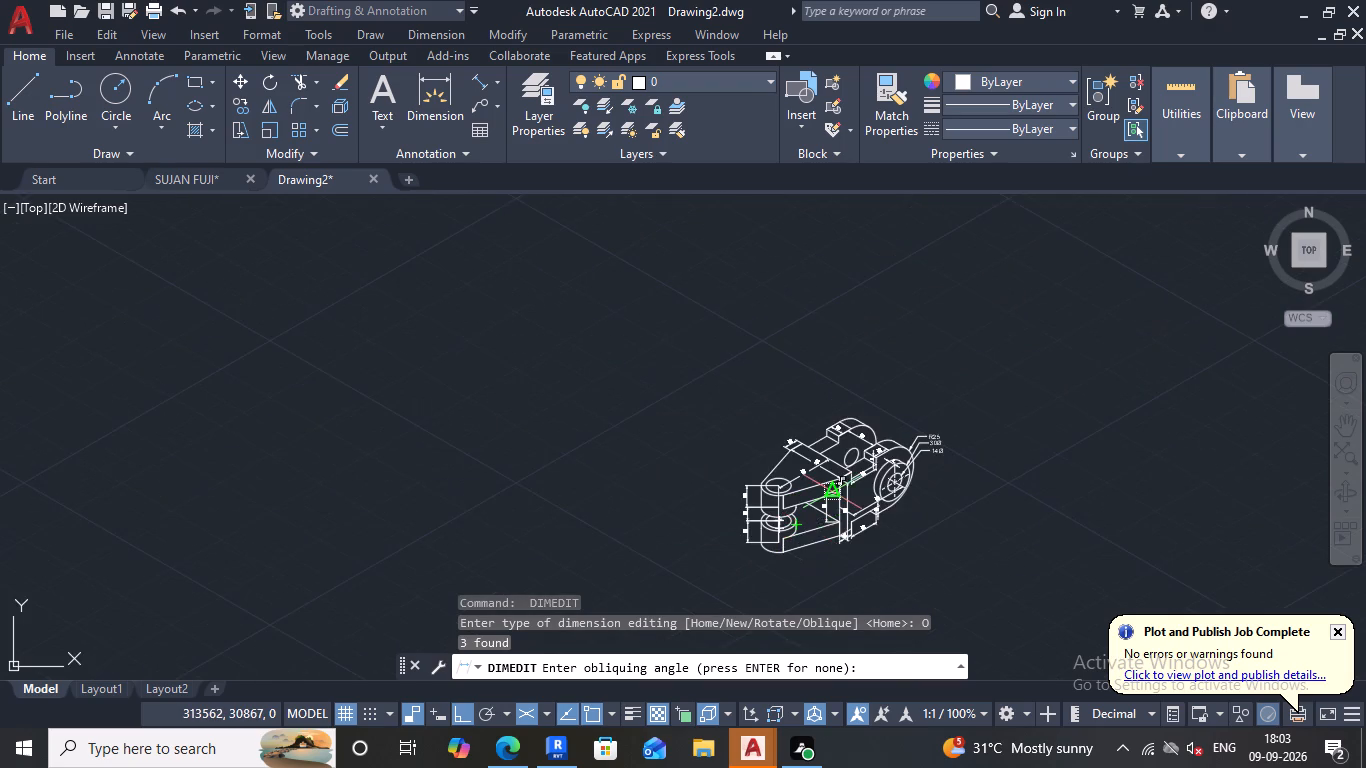
pyautogui.scroll(2, 837, 493)
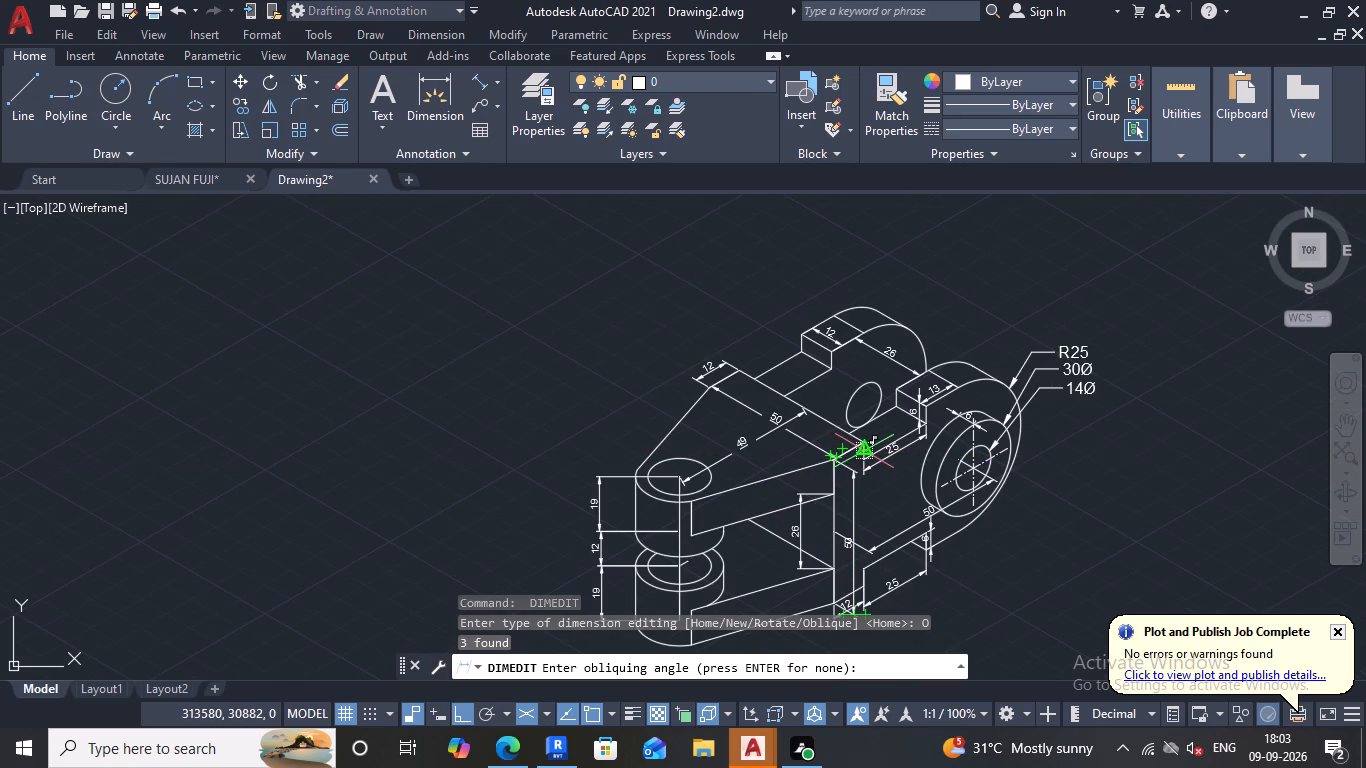
pyautogui.scroll(2, 862, 445)
pyautogui.click(858, 447)
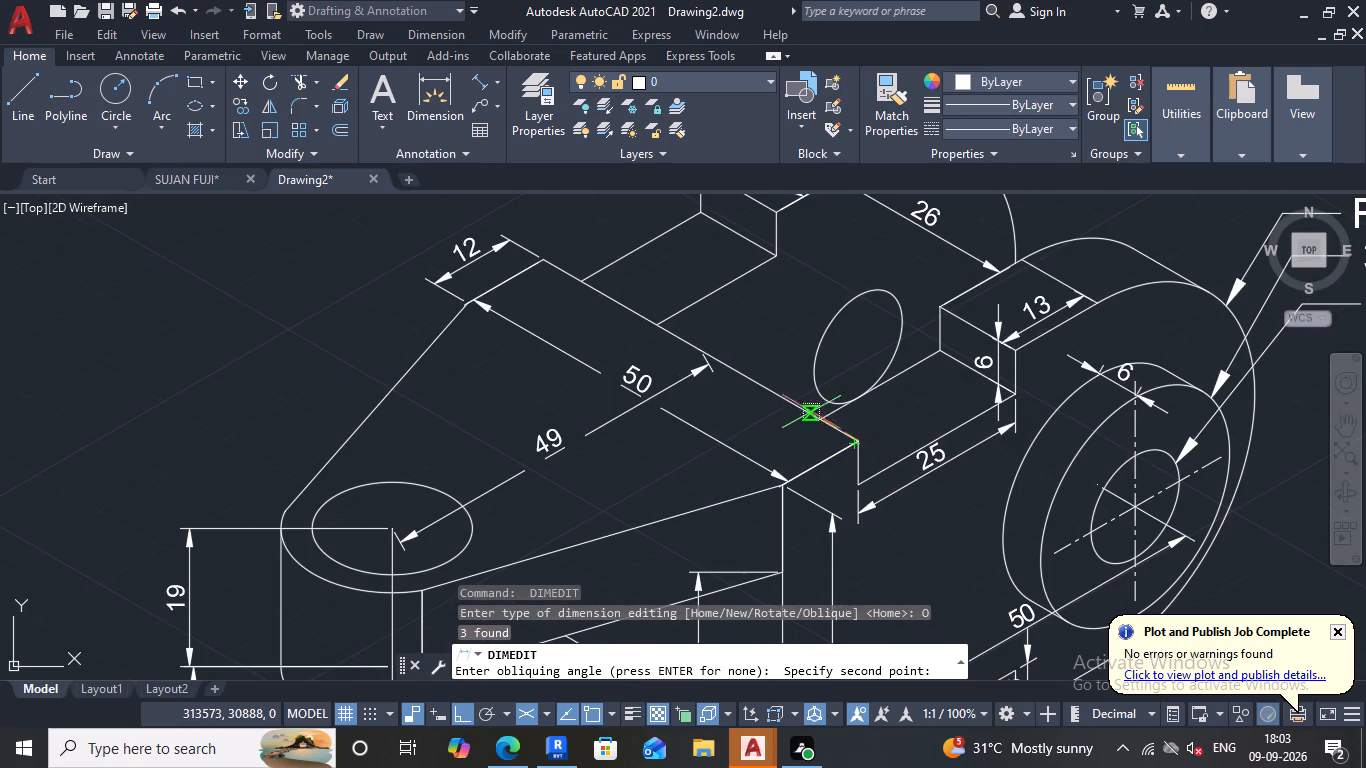
pyautogui.click(820, 422)
# Oblique the vertical 26 dimension between the two fork arms so its extension lines follow the upper arm's lower edge.
pyautogui.scroll(-3, 817, 417)
pyautogui.scroll(2, 698, 504)
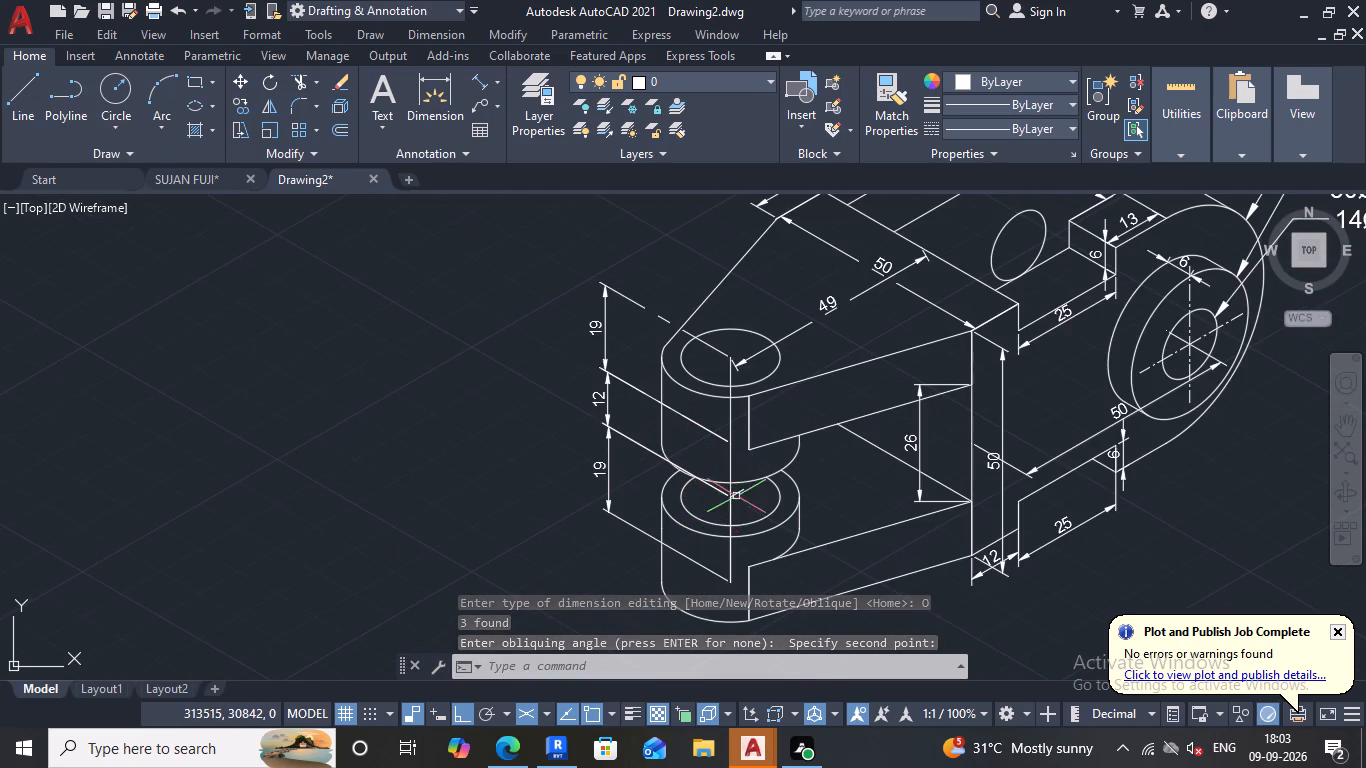
pyautogui.scroll(-1, 743, 489)
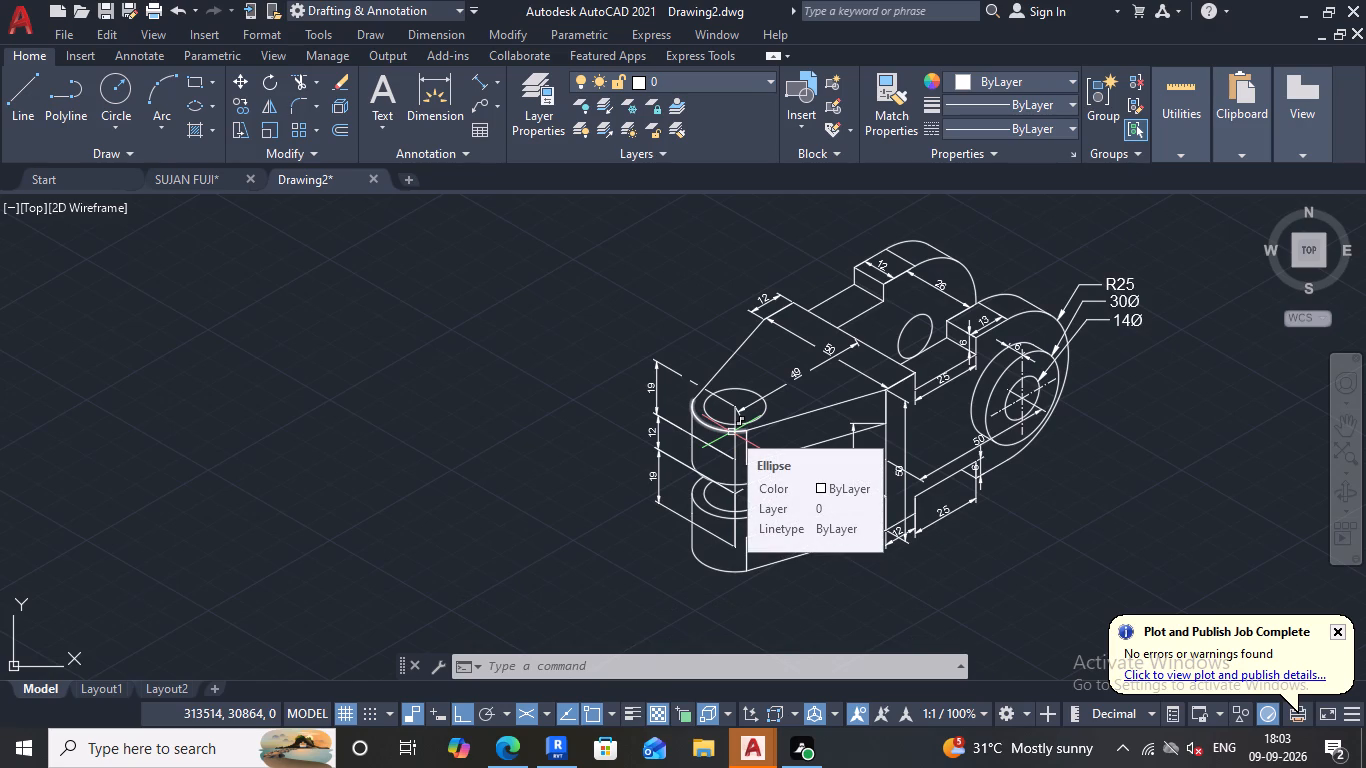
pyautogui.scroll(1, 878, 444)
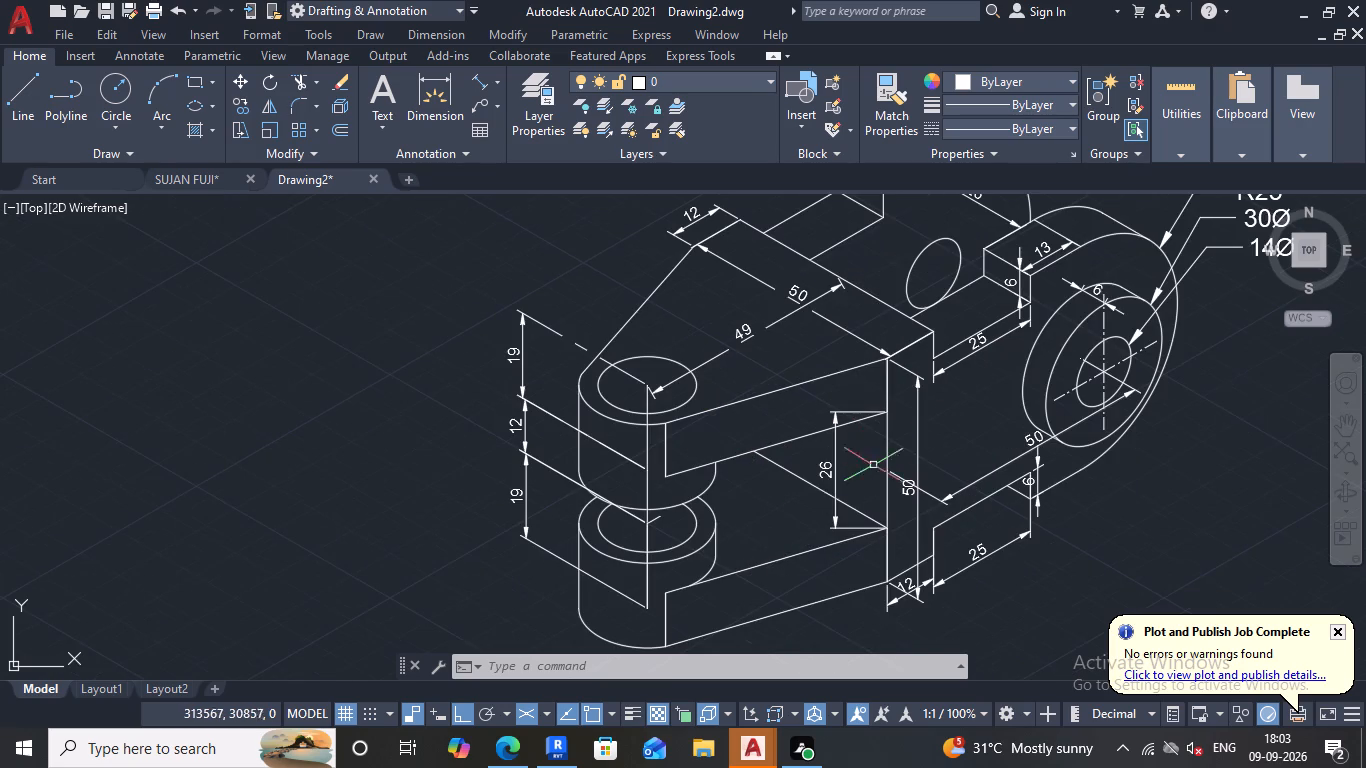
pyautogui.click(836, 477)
pyautogui.press('space')
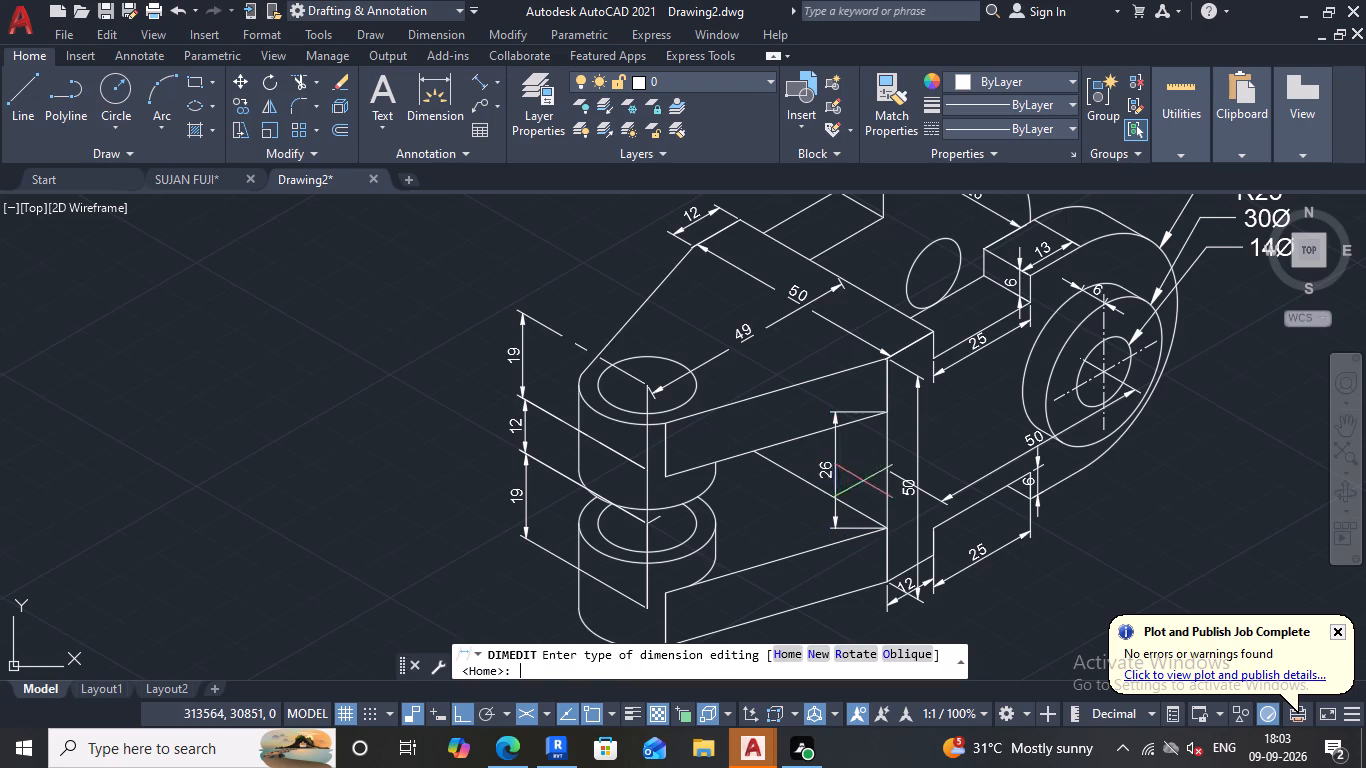
pyautogui.click(910, 655)
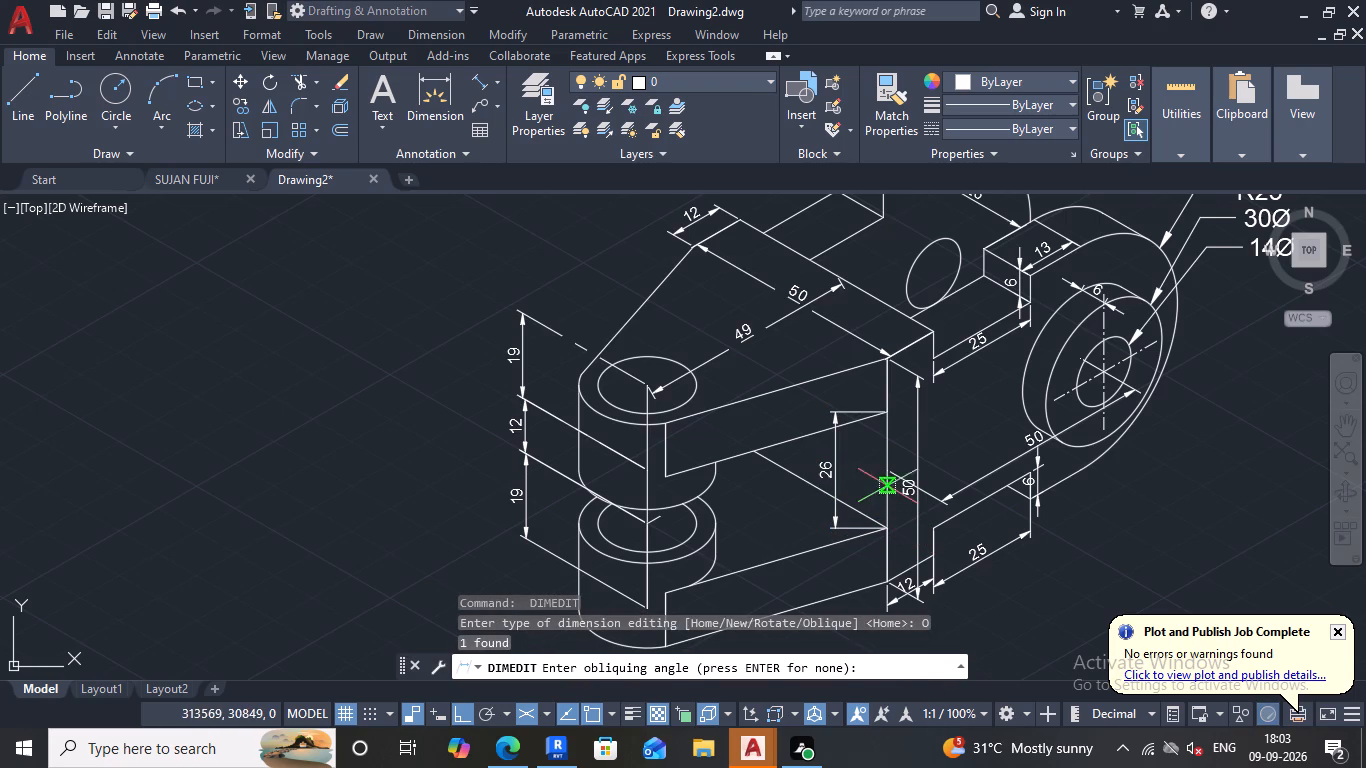
pyautogui.click(883, 419)
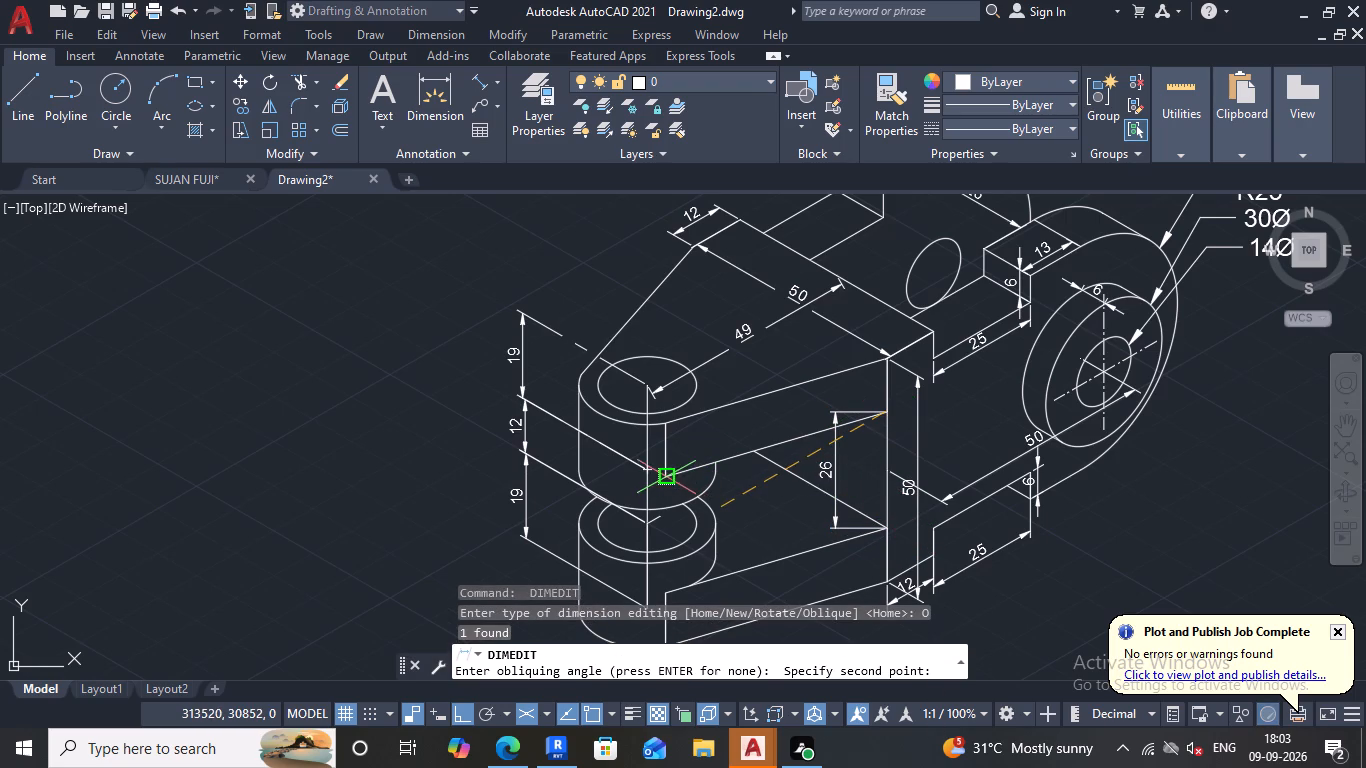
pyautogui.click(667, 475)
# Move the 12 dimension line at the plate's bottom corner farther down, away from the part.
pyautogui.scroll(-1, 850, 459)
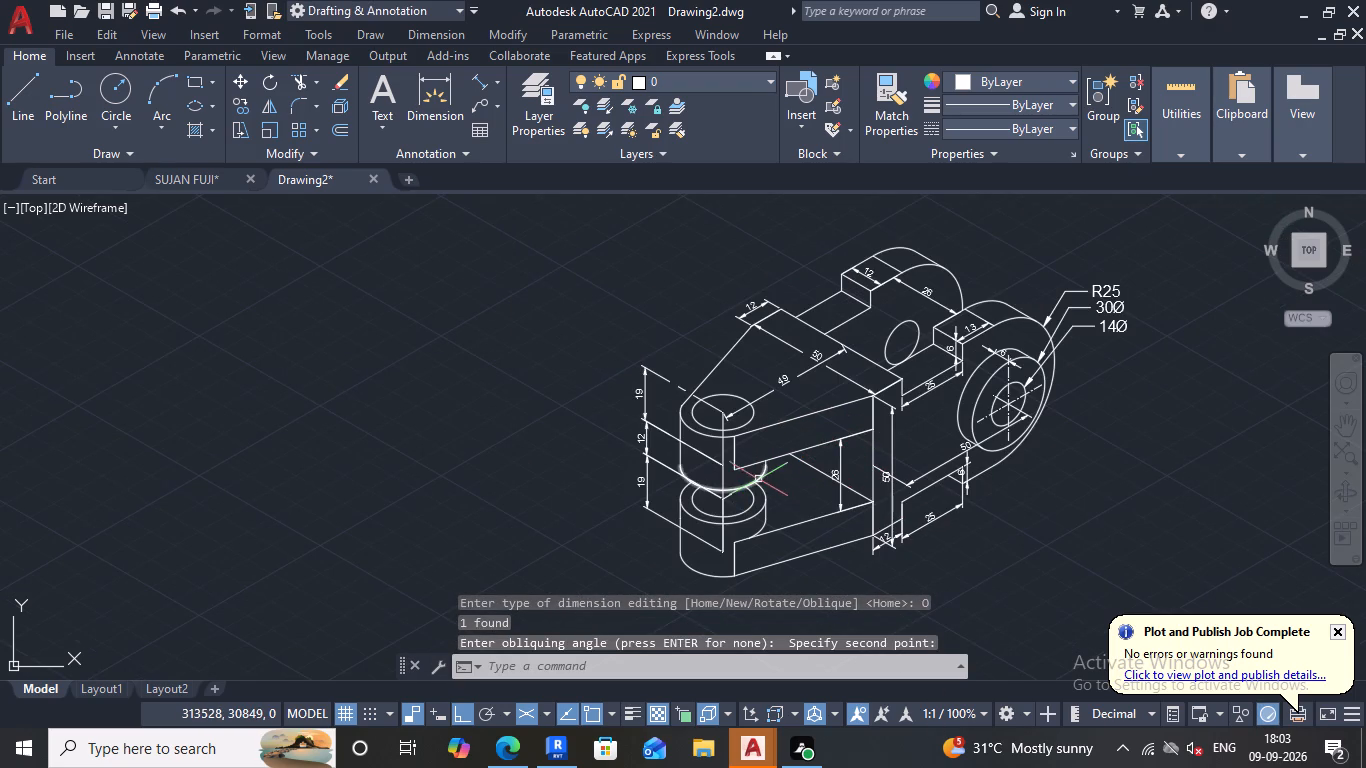
pyautogui.scroll(1, 758, 479)
pyautogui.scroll(-2, 741, 488)
pyautogui.scroll(1, 789, 524)
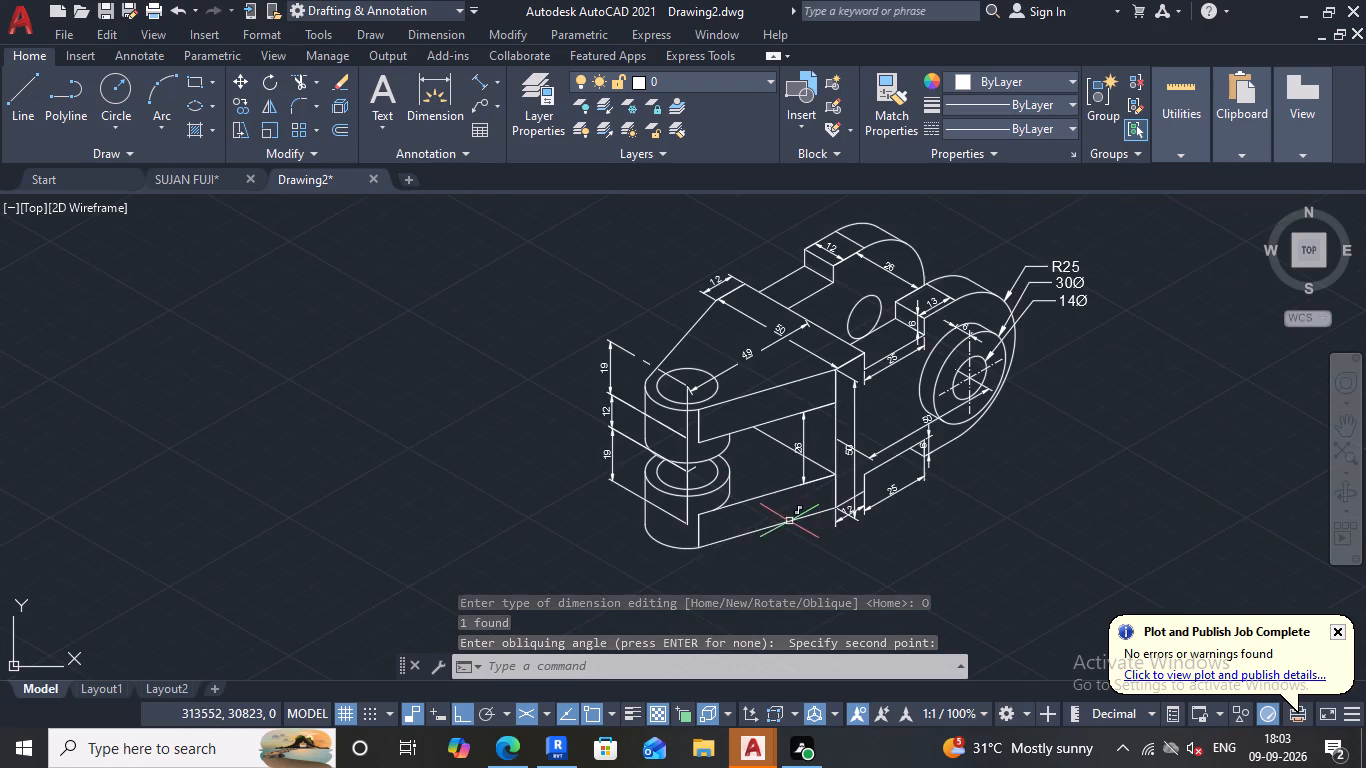
pyautogui.scroll(2, 859, 526)
pyautogui.scroll(-1, 843, 526)
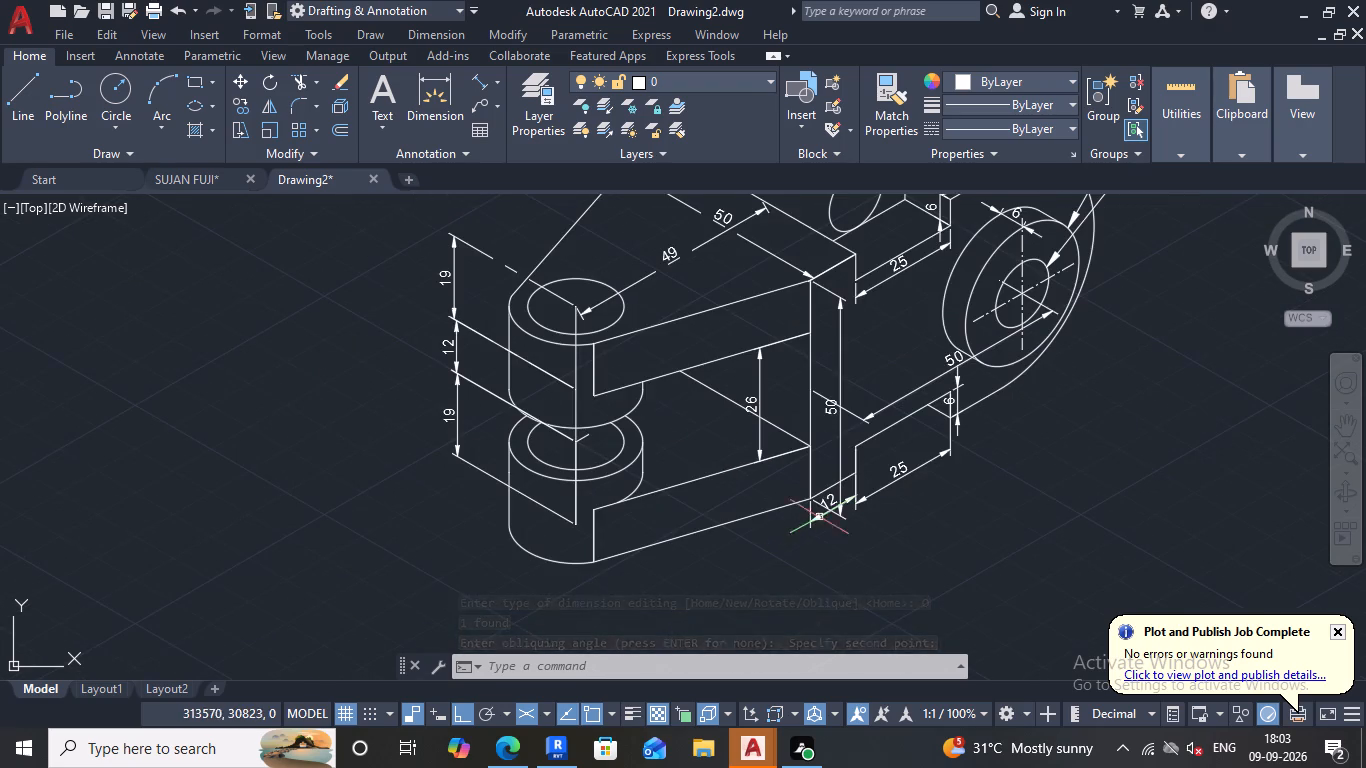
pyautogui.scroll(1, 831, 509)
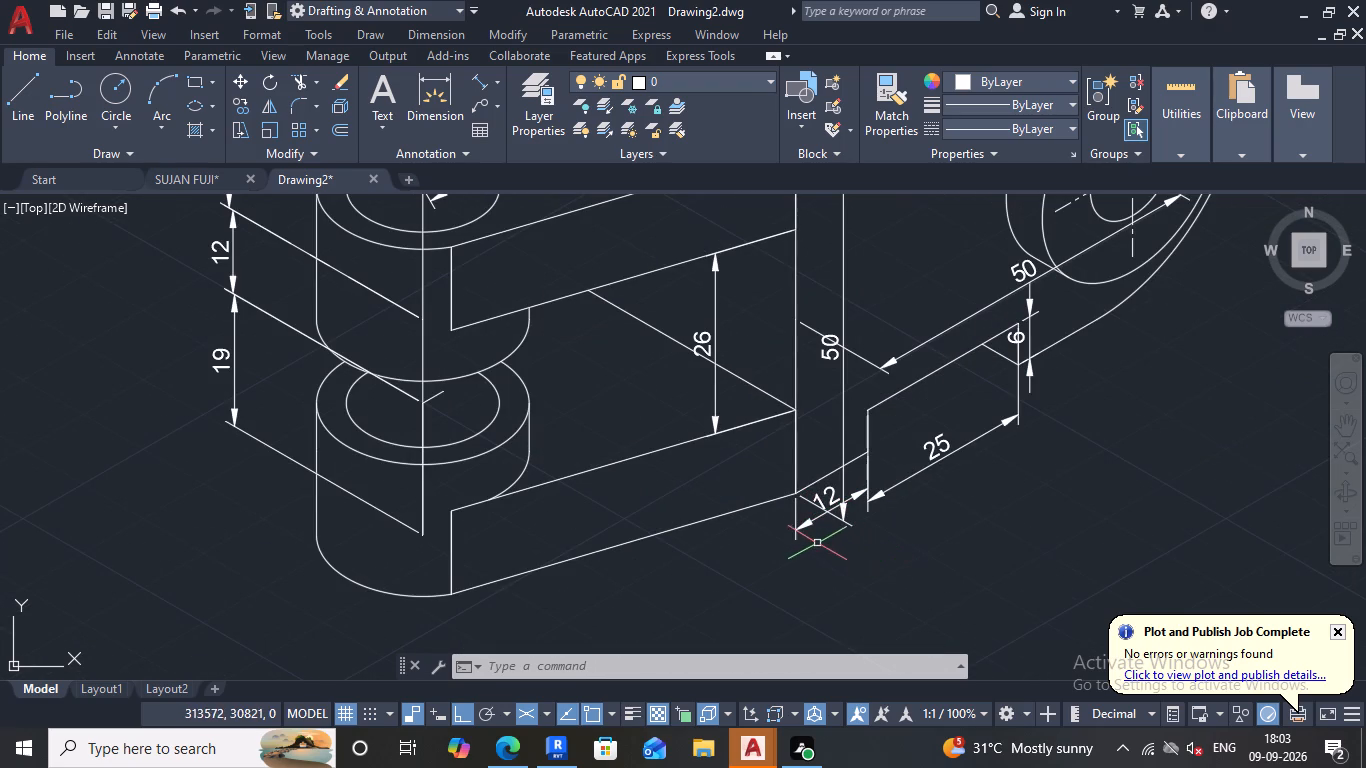
pyautogui.click(807, 527)
pyautogui.click(796, 532)
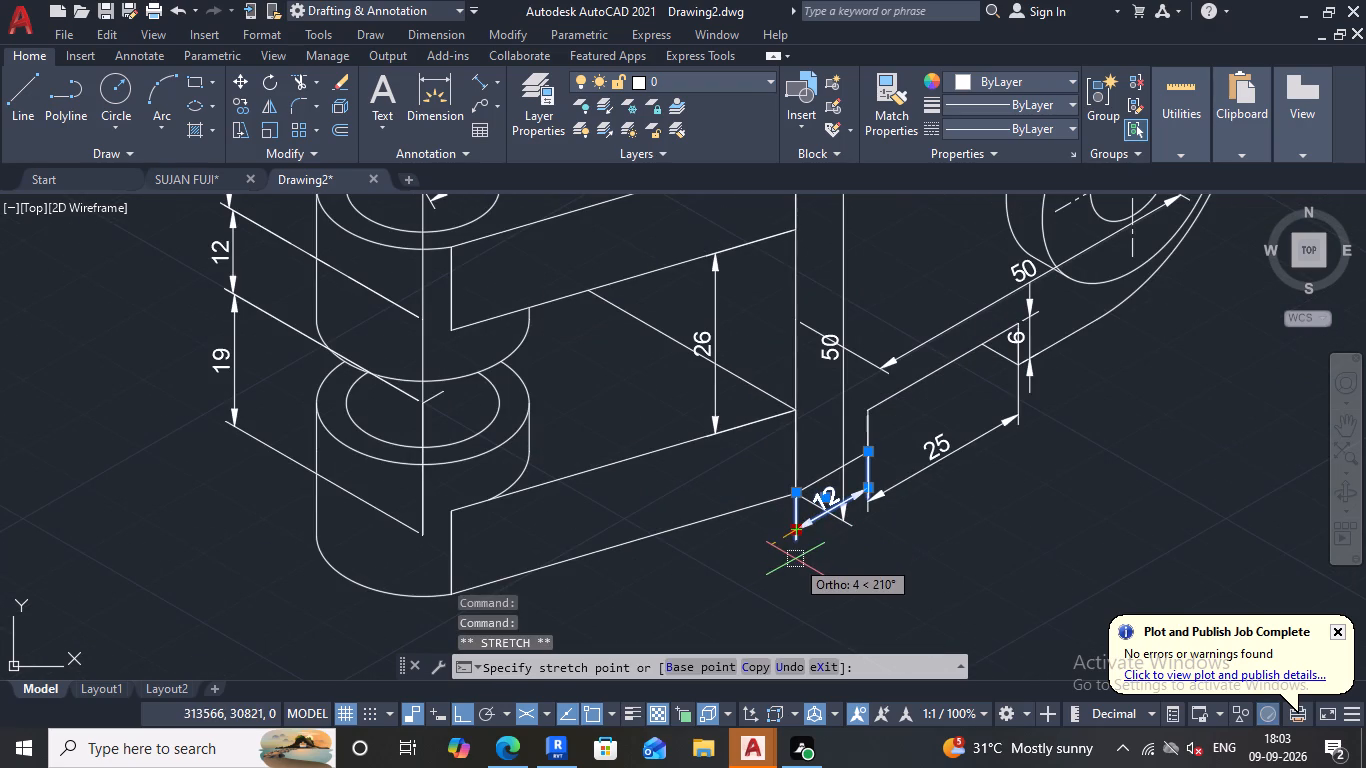
pyautogui.click(795, 535)
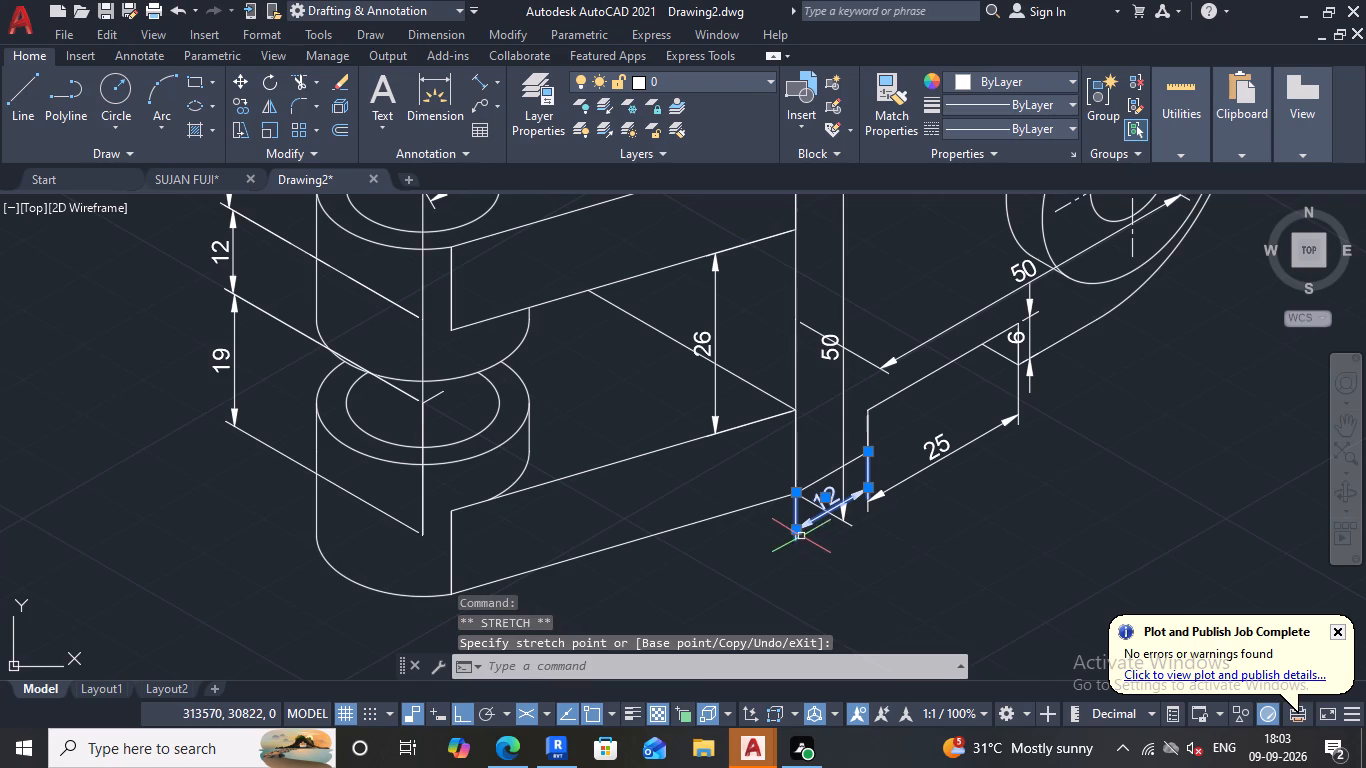
pyautogui.click(798, 533)
pyautogui.click(803, 558)
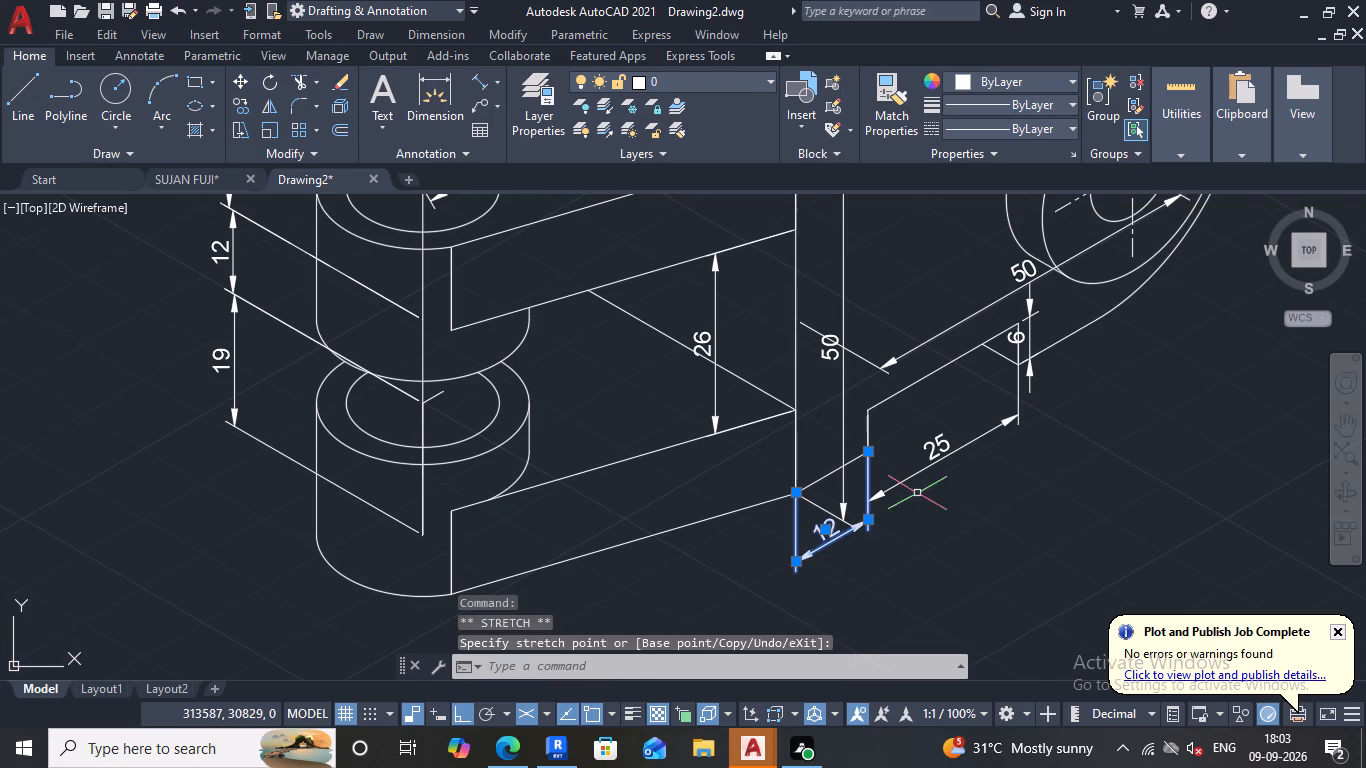
# Move the lower 25 dimension line down so it meets the end of the adjacent 12 dimension line.
pyautogui.click(877, 499)
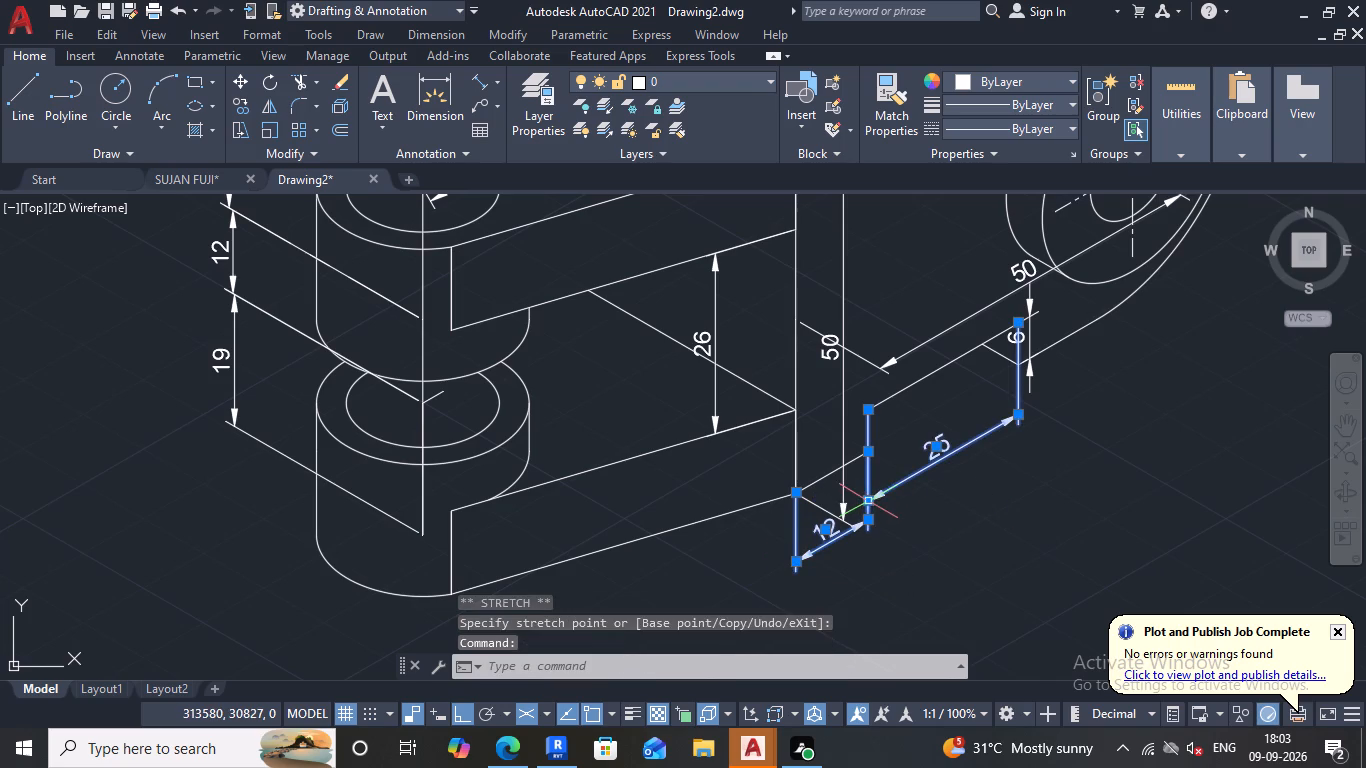
pyautogui.click(867, 500)
pyautogui.click(866, 526)
pyautogui.scroll(-1, 958, 469)
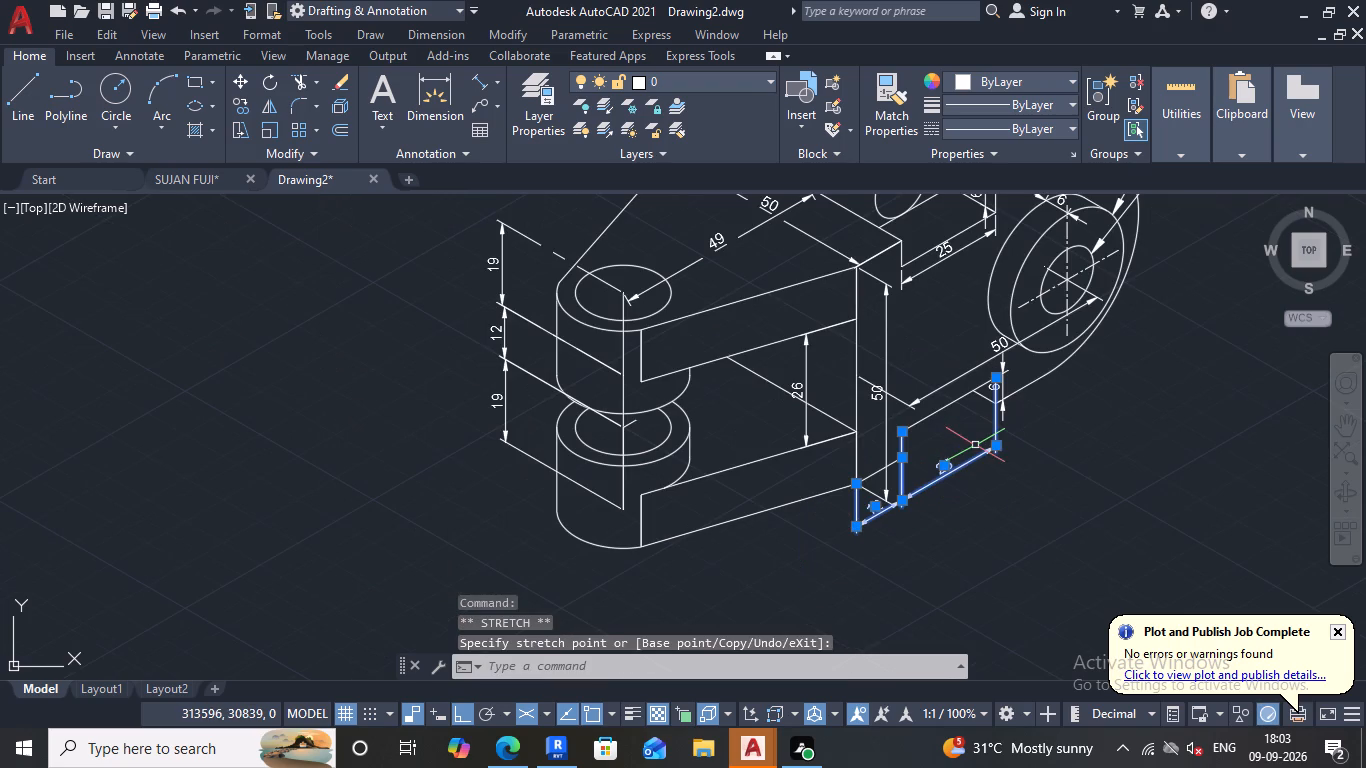
pyautogui.press('Escape')
# Add a multileader labelled 18Ø pointing to the hole on top of the upper cylindrical boss, landing above the stacked vertical dimensions.
pyautogui.scroll(-2, 819, 438)
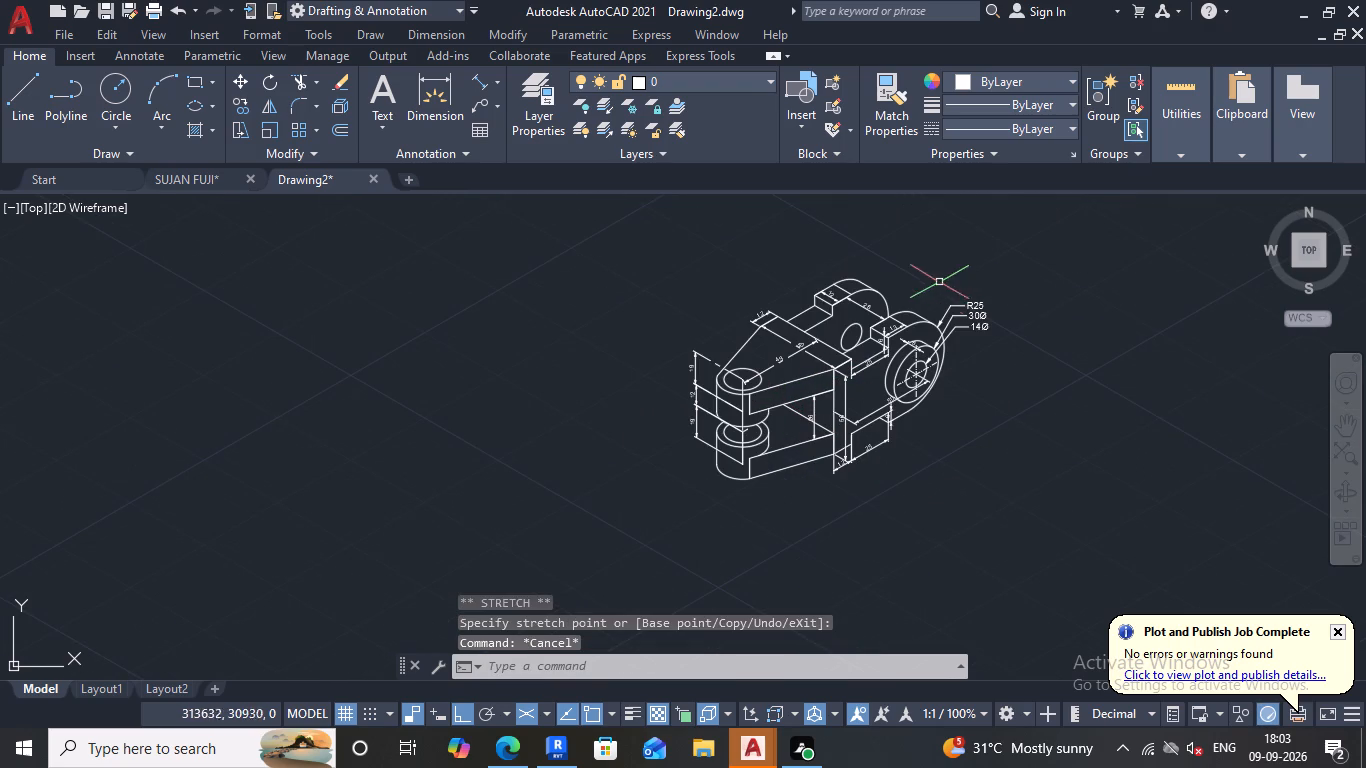
pyautogui.scroll(3, 728, 388)
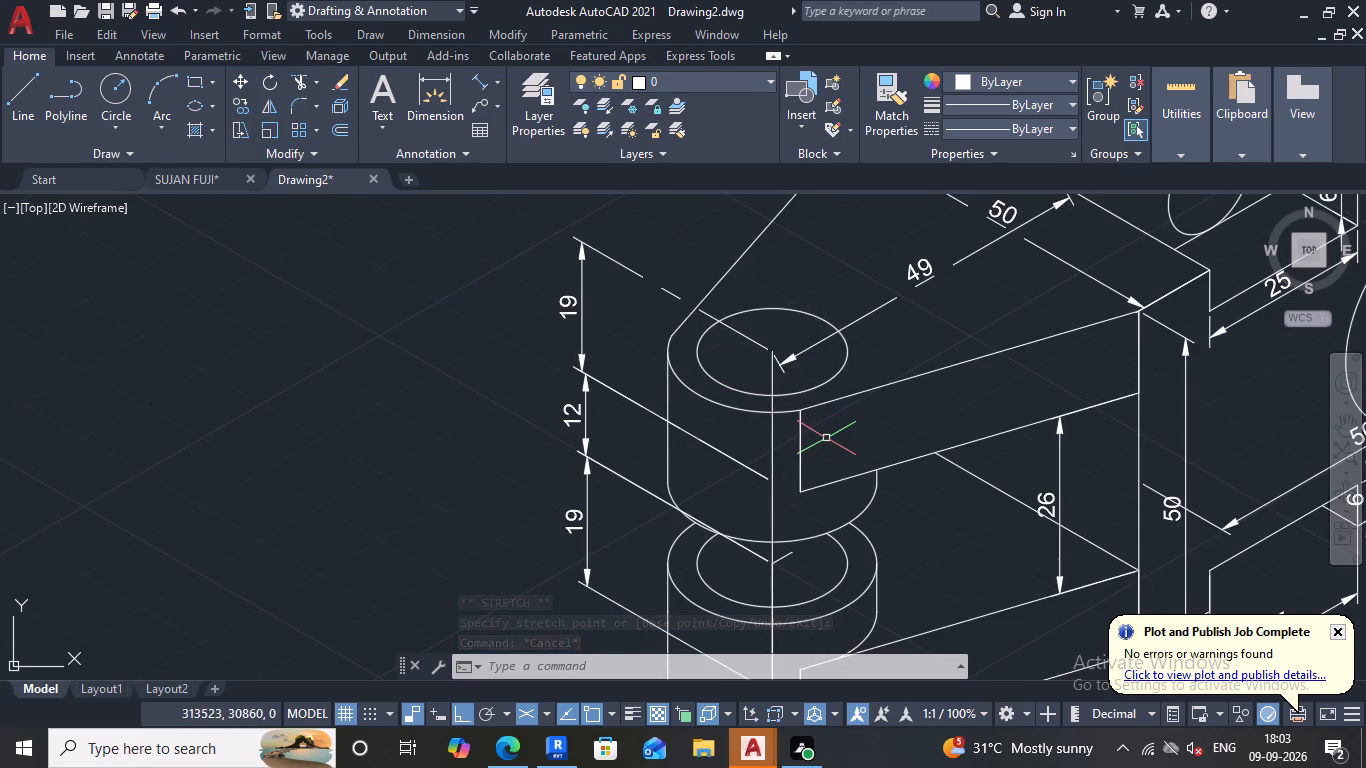
pyautogui.click(472, 100)
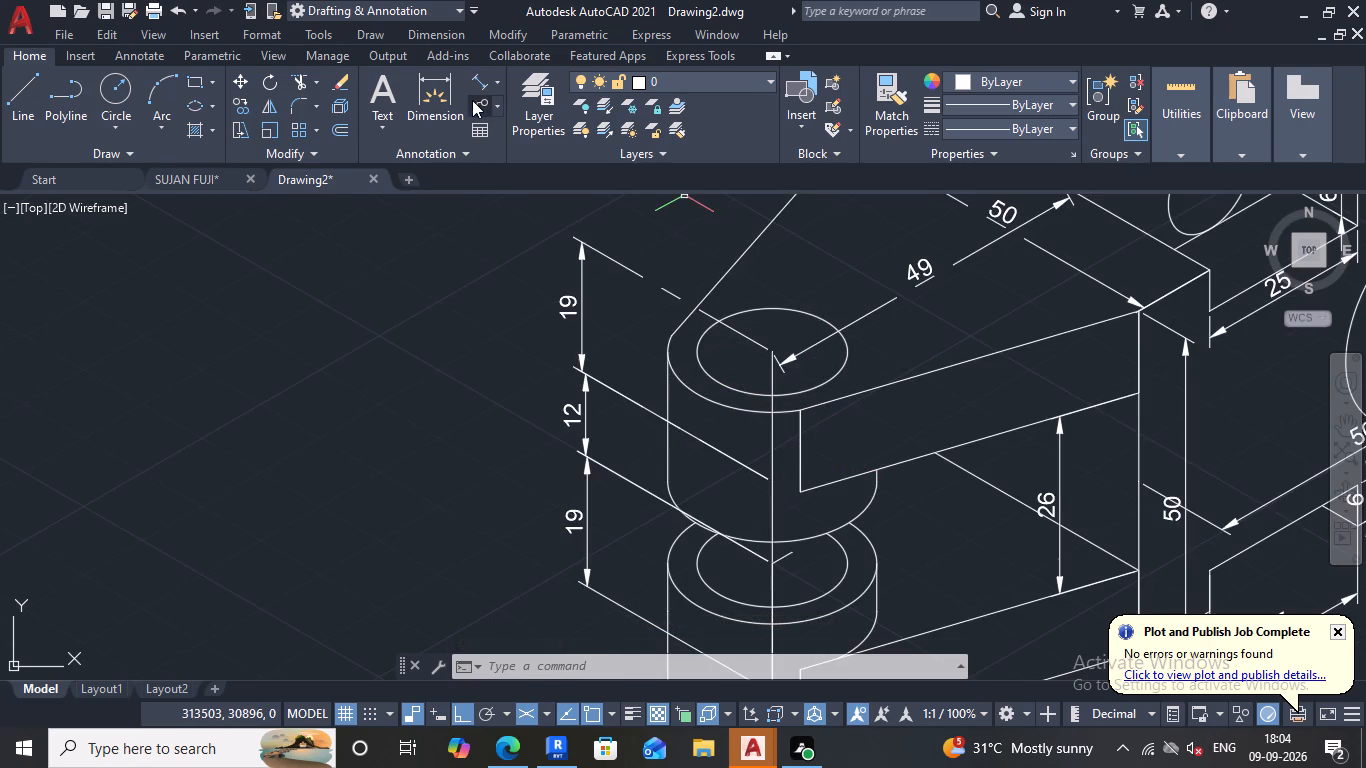
pyautogui.click(695, 353)
pyautogui.moveTo(662, 237); pyautogui.dragTo(674, 250, button='middle')
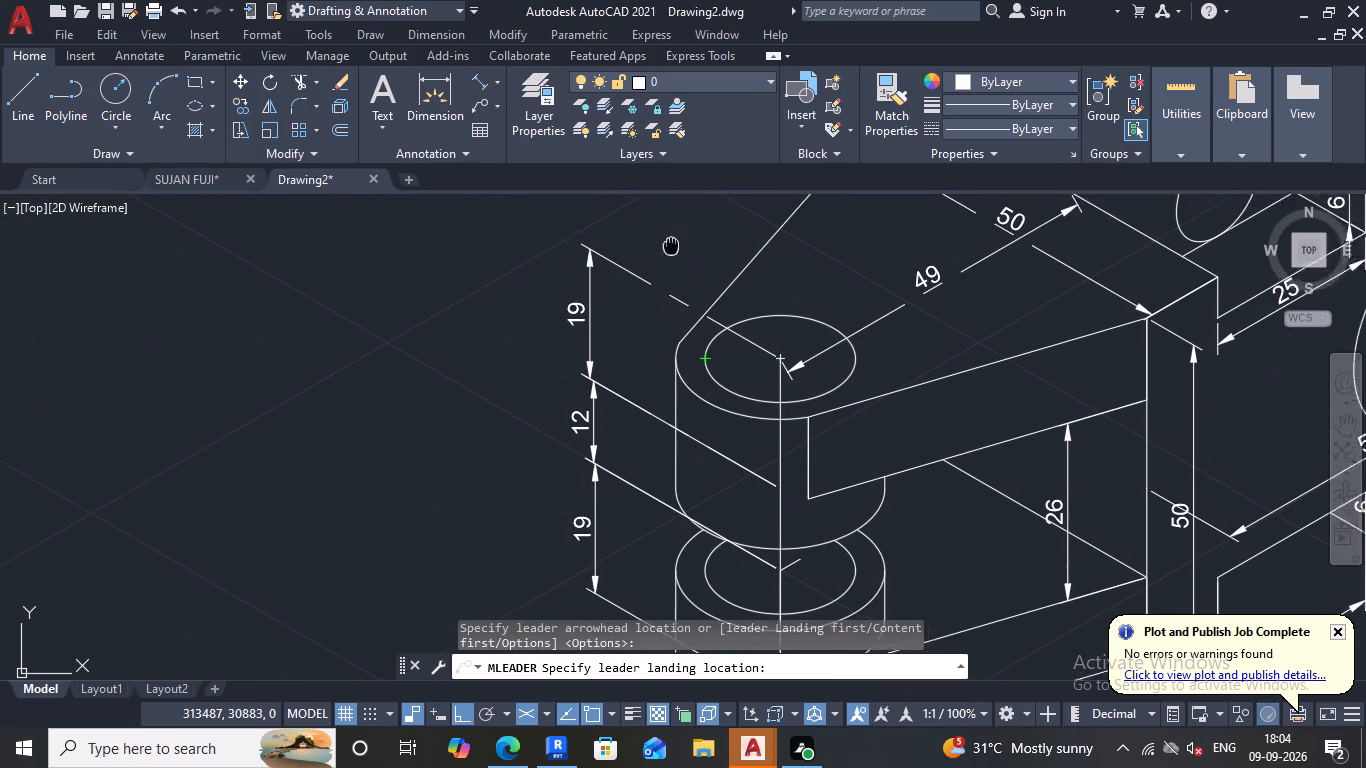
pyautogui.moveTo(674, 250); pyautogui.dragTo(667, 431, button='middle')
pyautogui.press('F8')
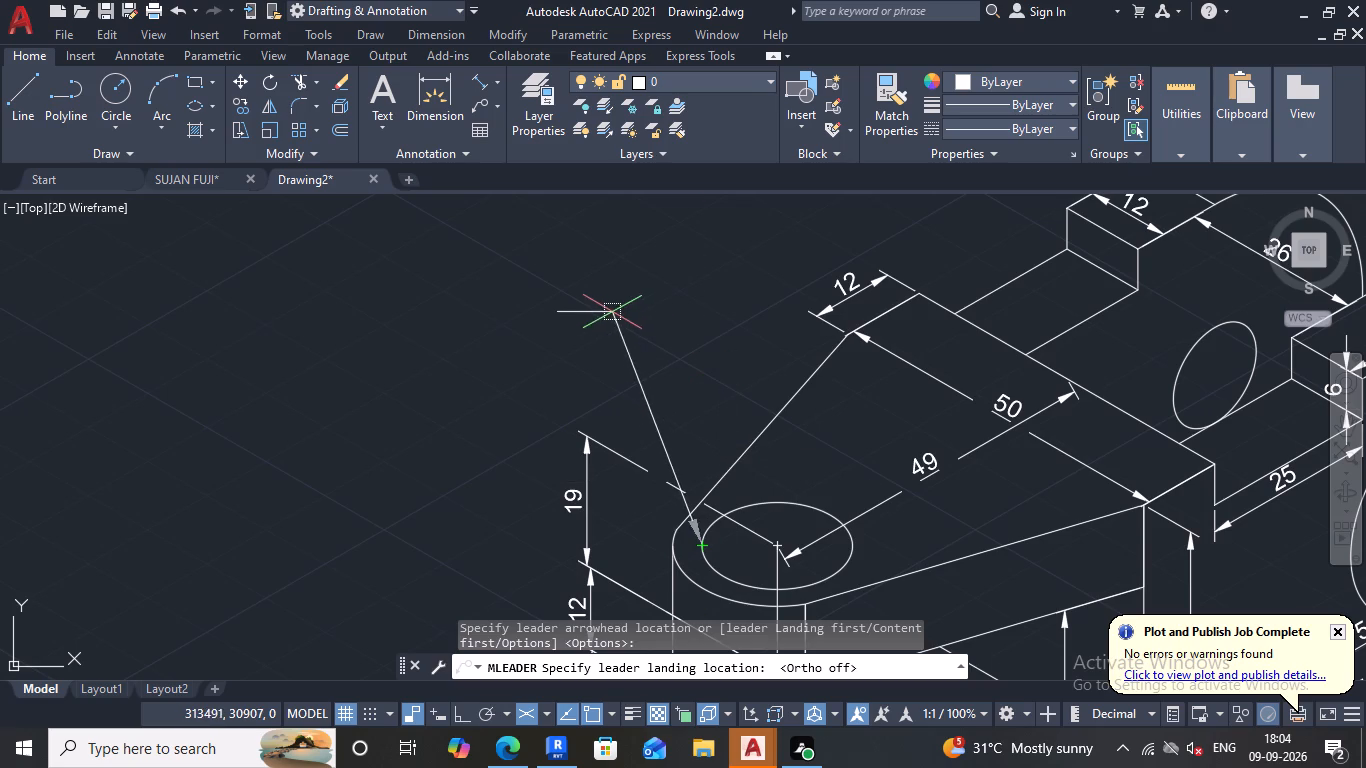
pyautogui.click(542, 310)
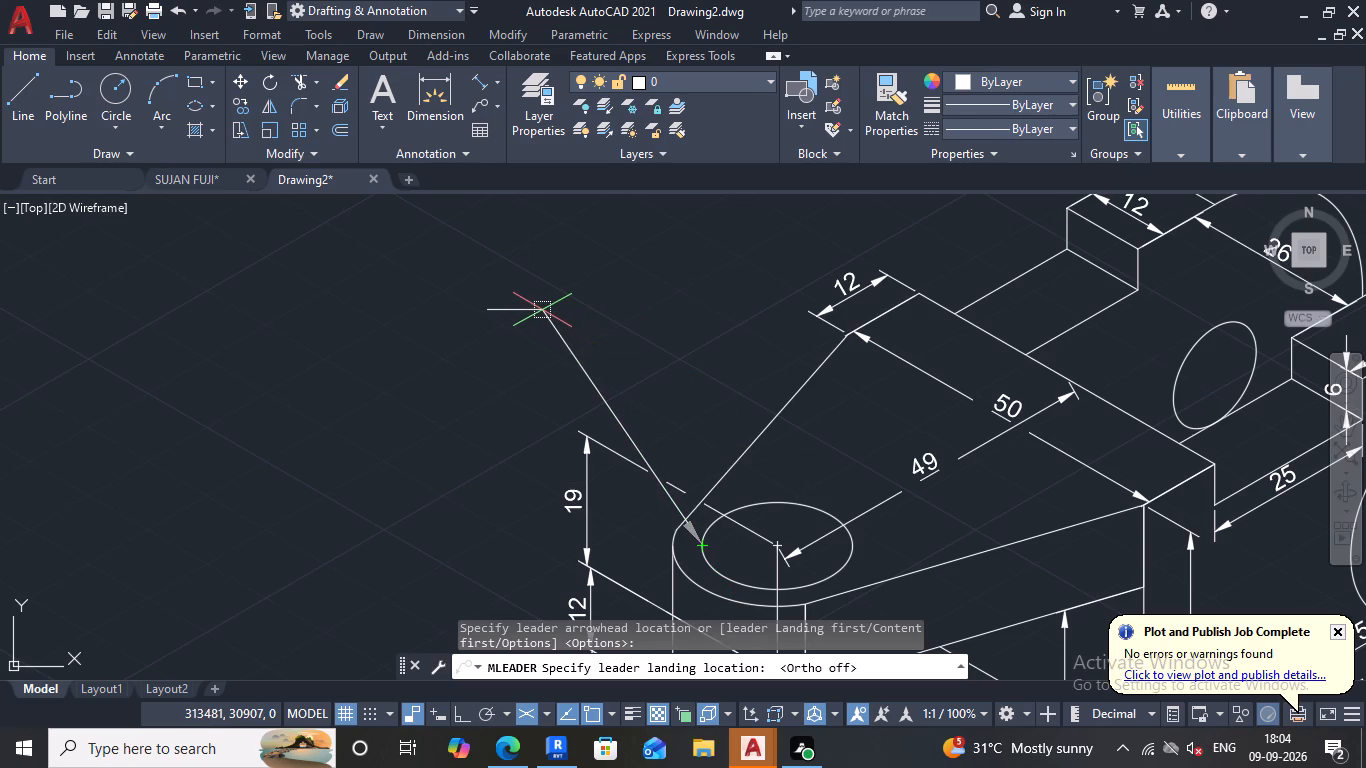
pyautogui.write('18')
pyautogui.click(1003, 135)
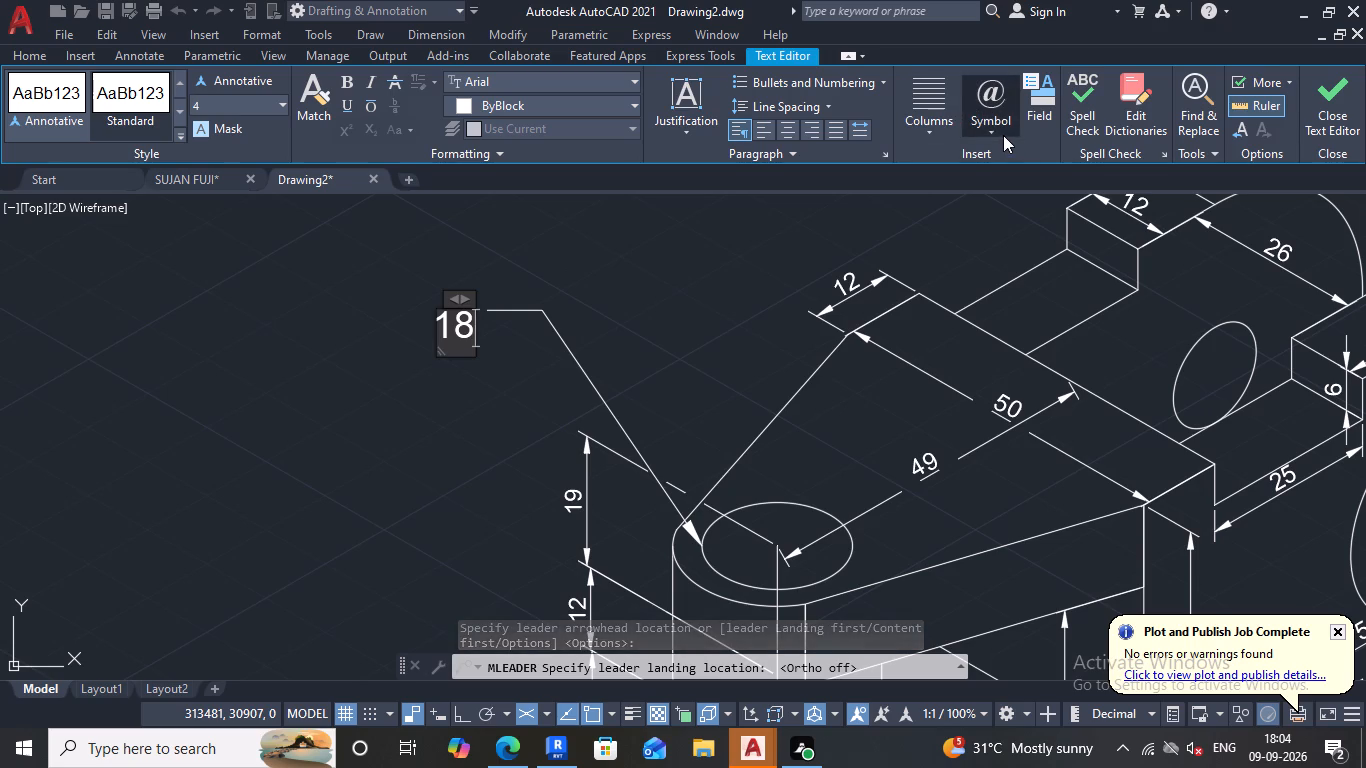
pyautogui.click(1018, 205)
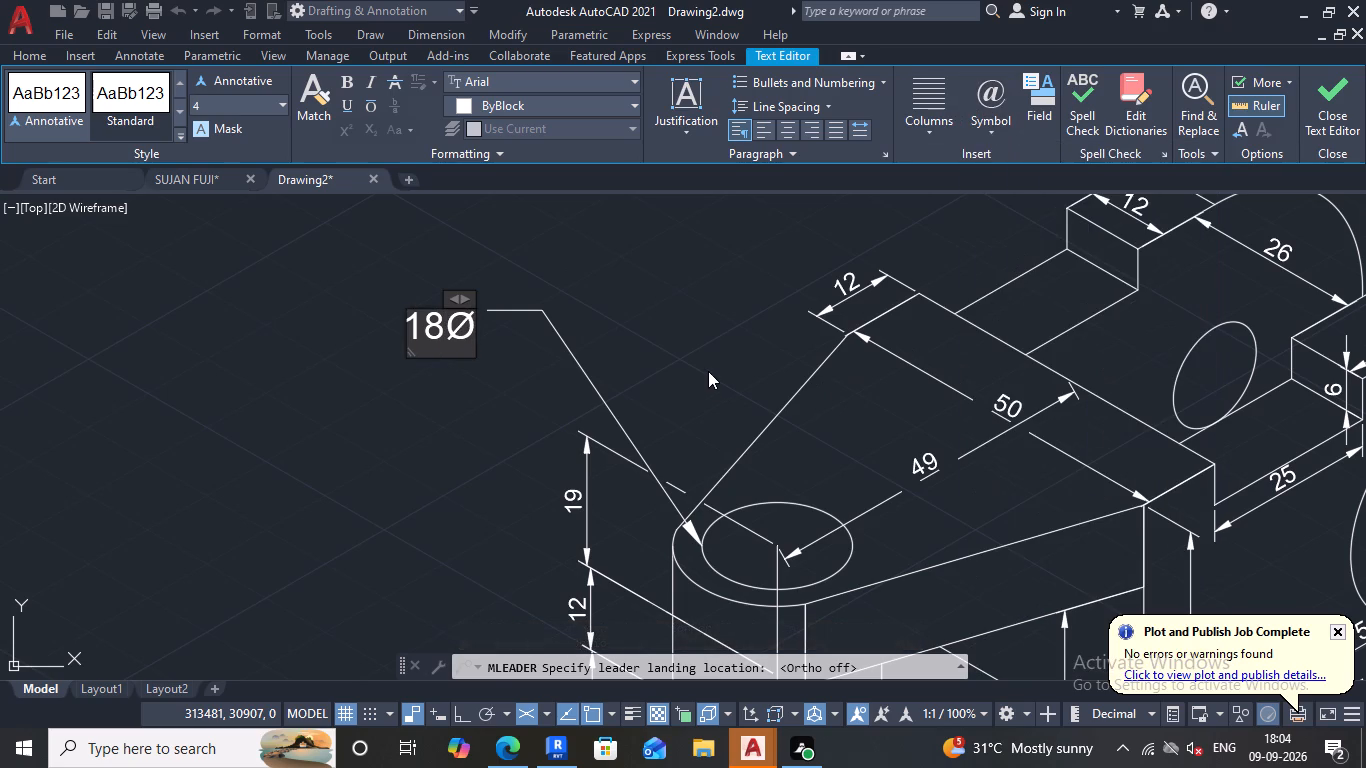
pyautogui.click(706, 375)
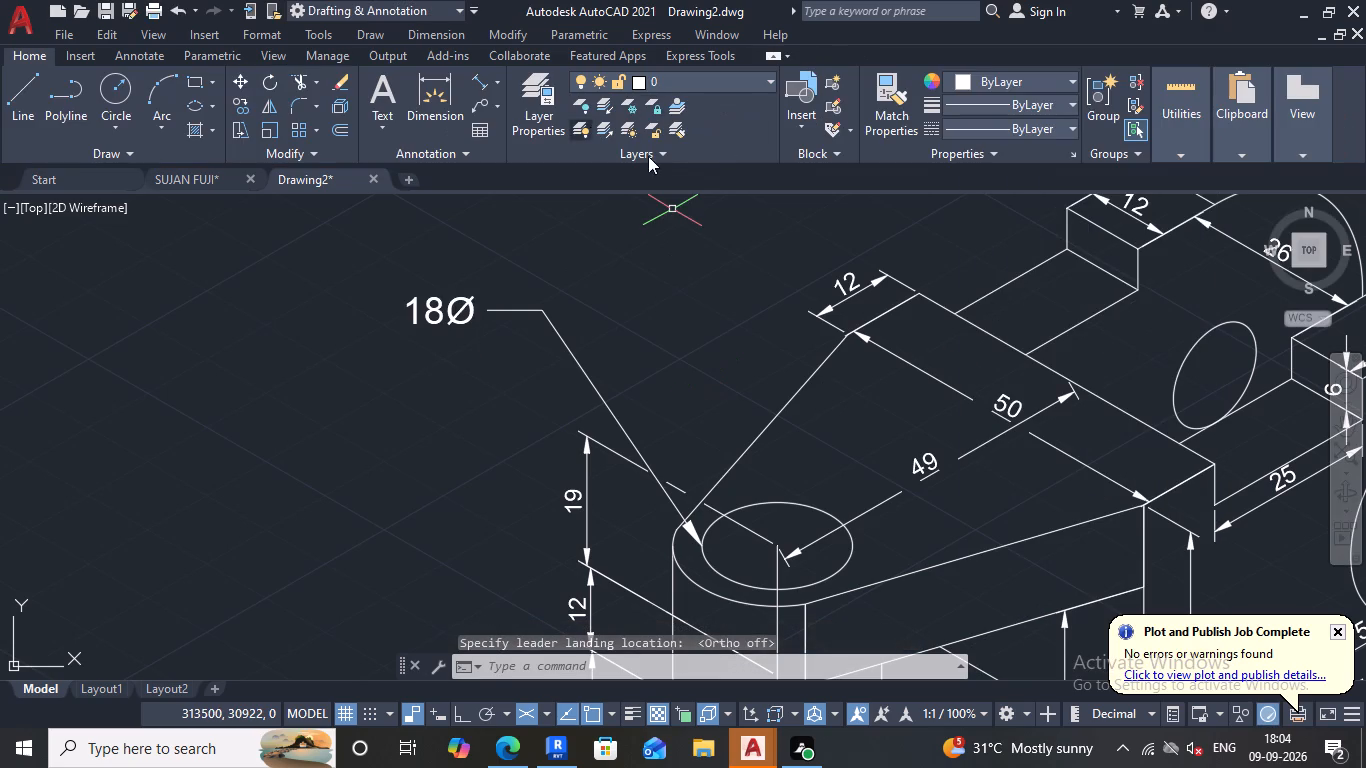
# Add a multileader labelled R12.5 pointing to the upper boss's outer arc, with its landing below the 18Ø label.
pyautogui.press('space')
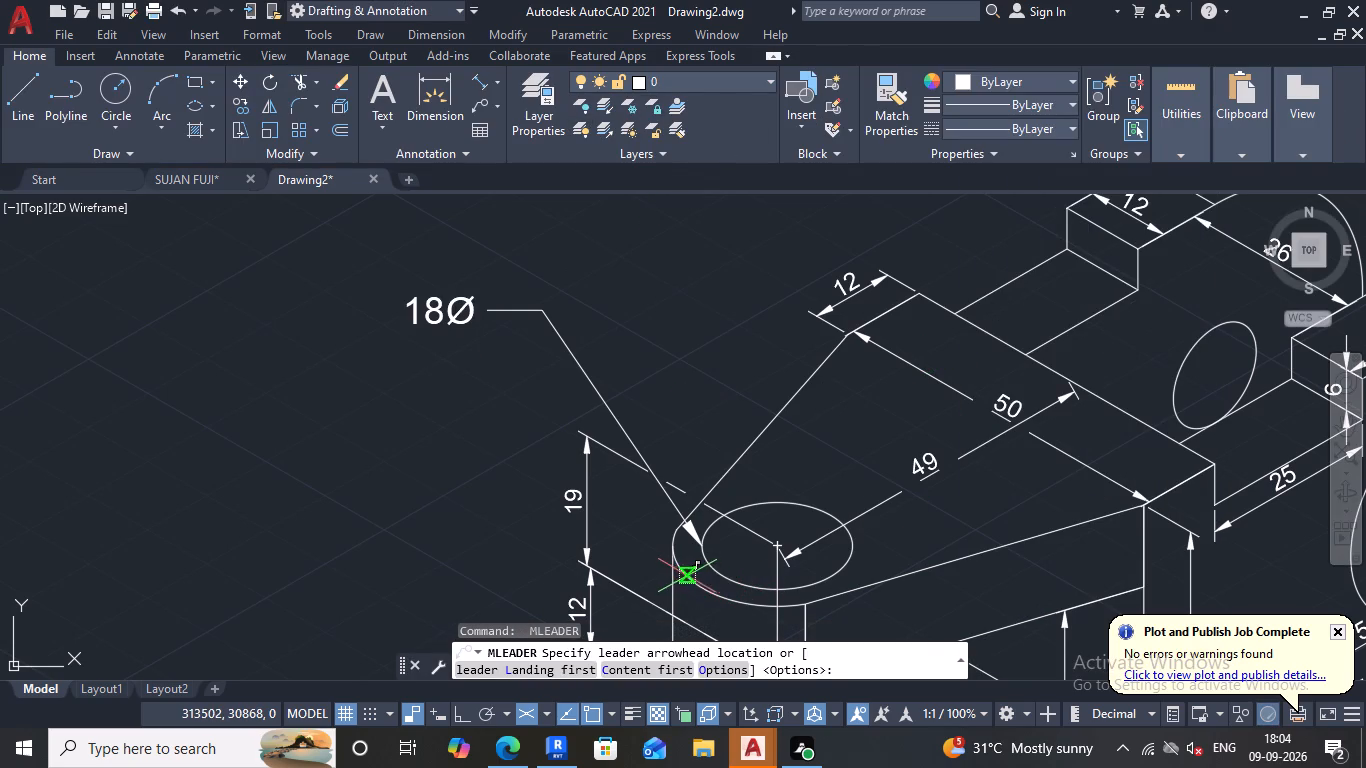
pyautogui.click(690, 576)
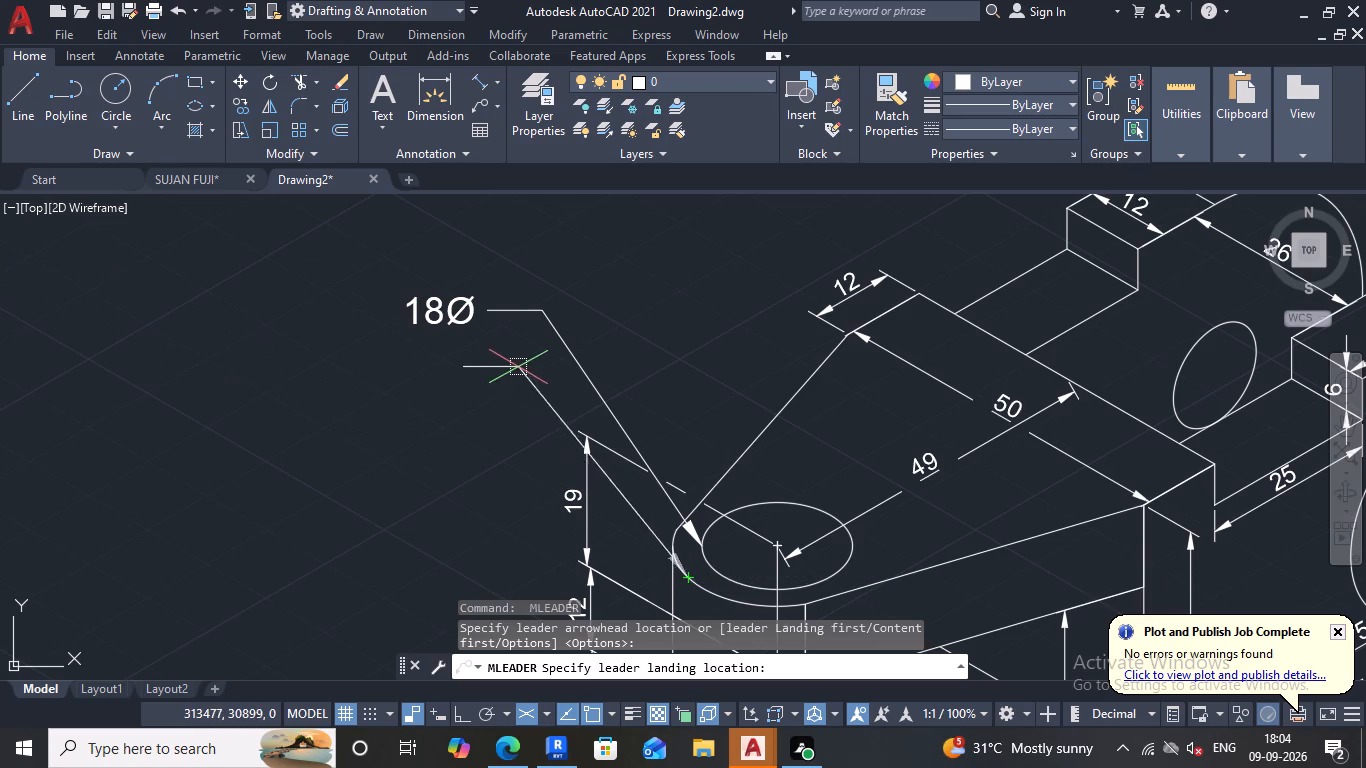
pyautogui.click(492, 374)
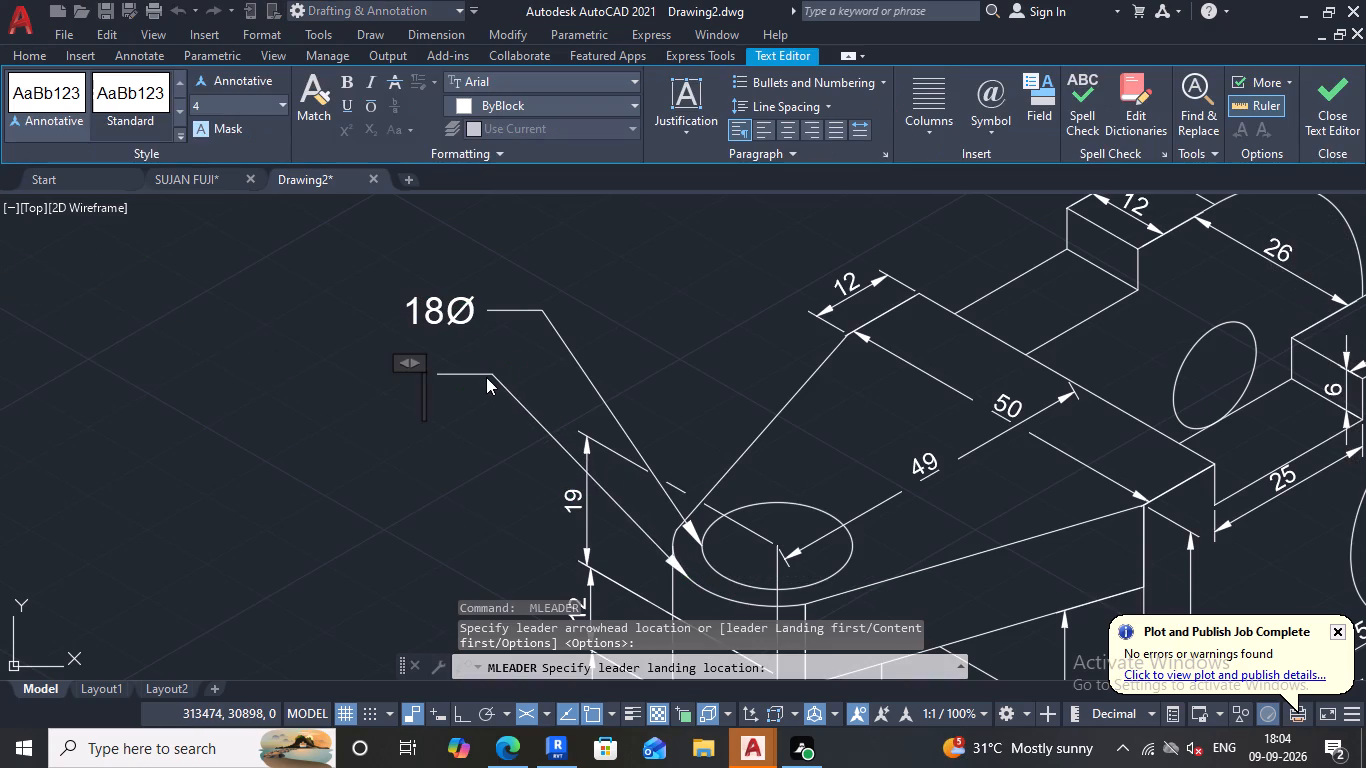
pyautogui.press('r')
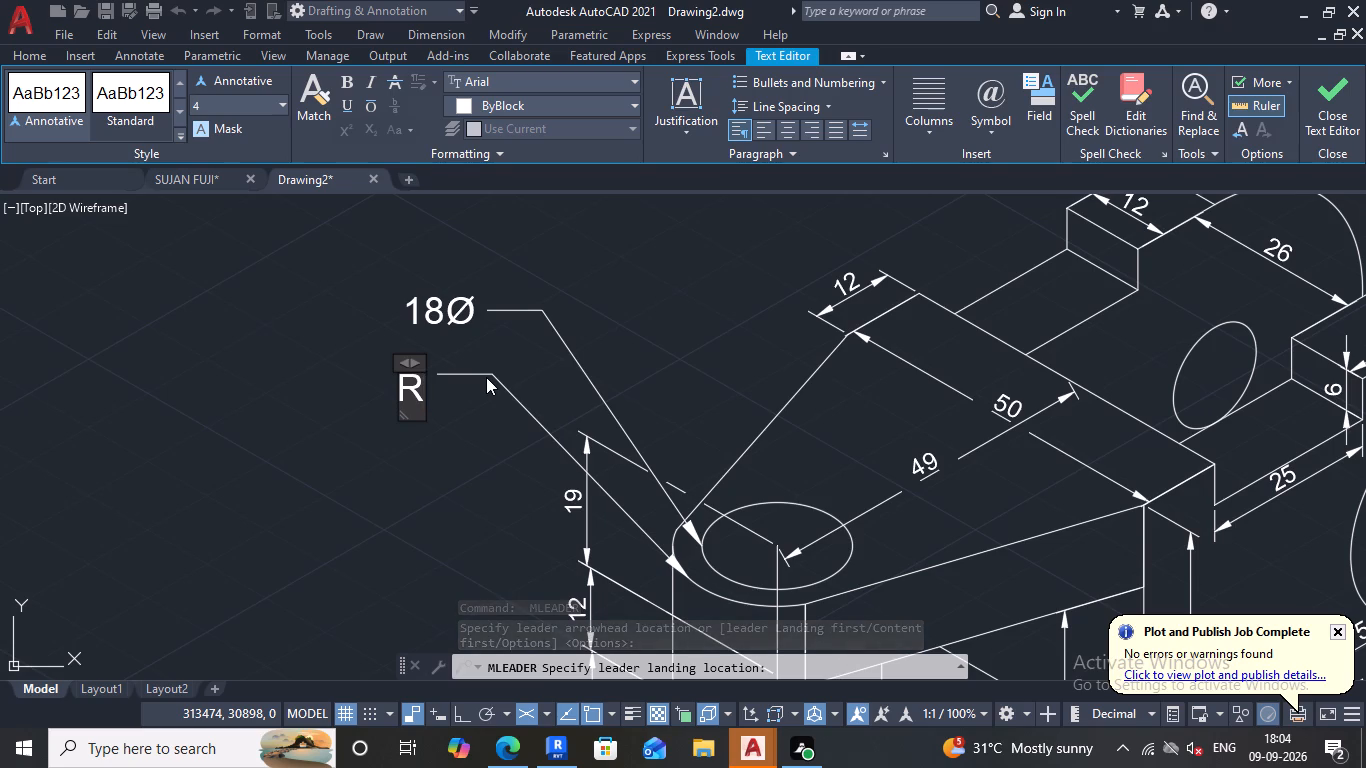
pyautogui.write('12')
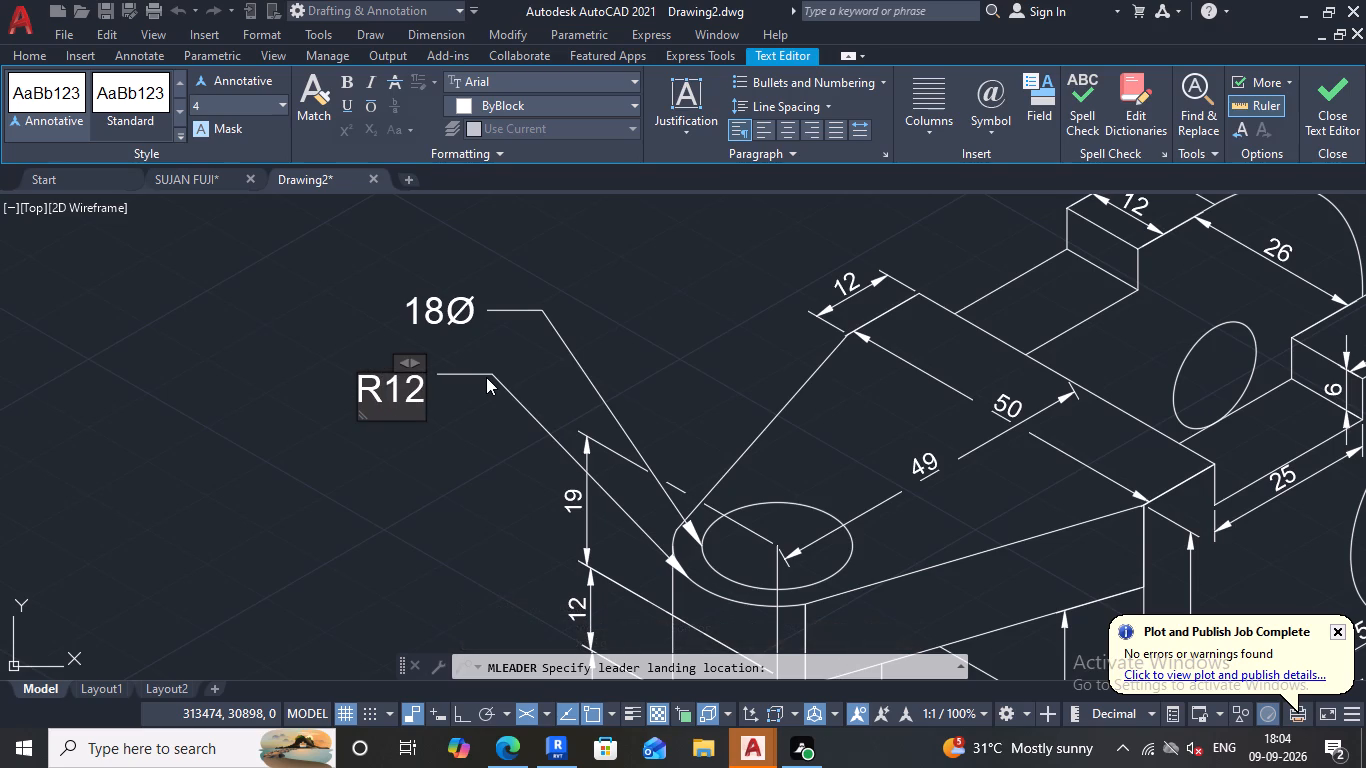
pyautogui.write('.5')
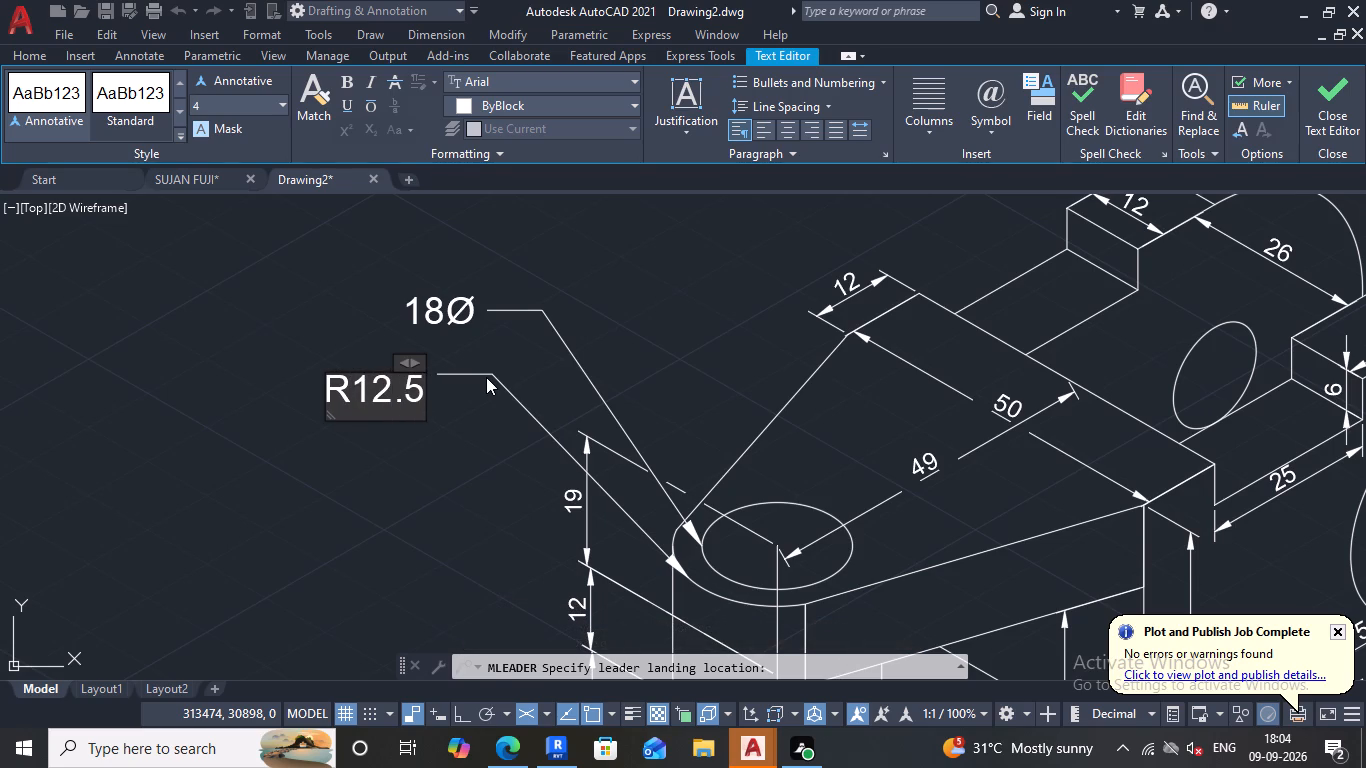
pyautogui.click(486, 377)
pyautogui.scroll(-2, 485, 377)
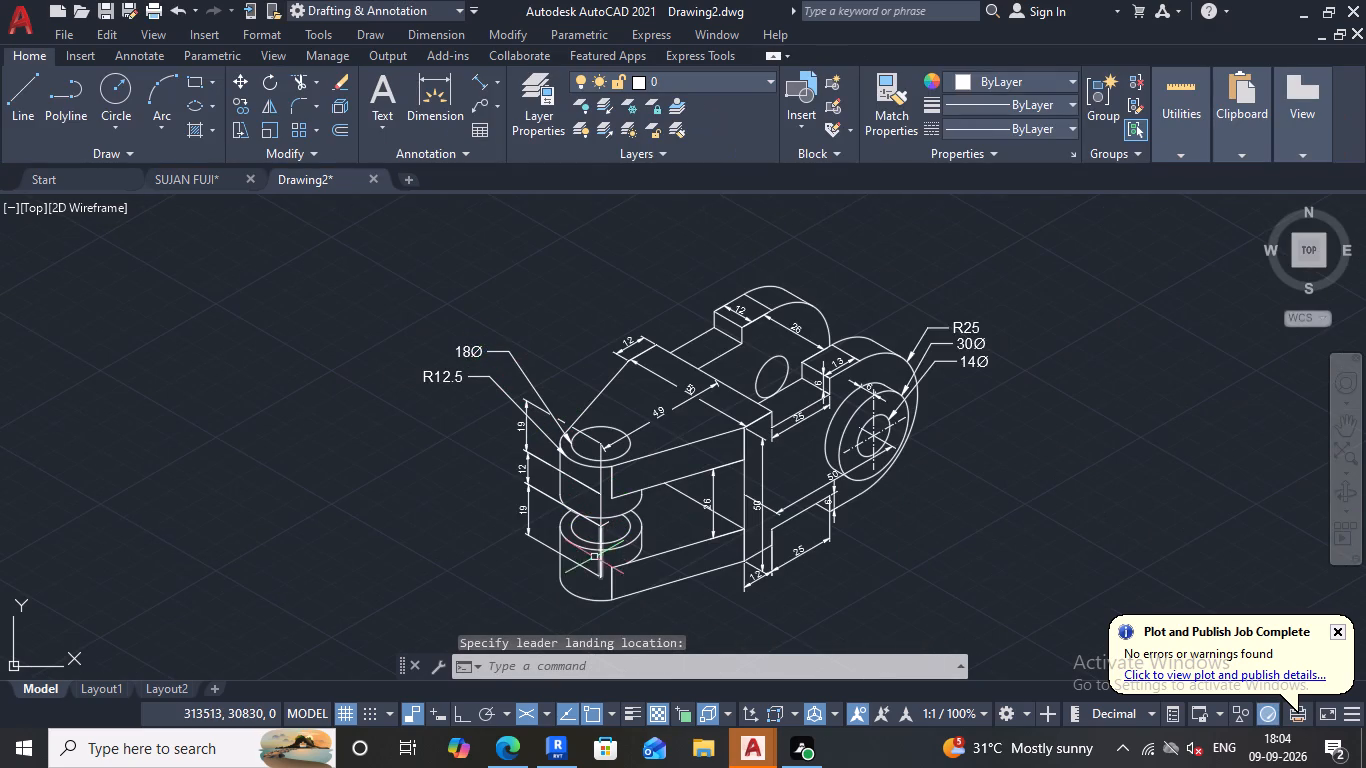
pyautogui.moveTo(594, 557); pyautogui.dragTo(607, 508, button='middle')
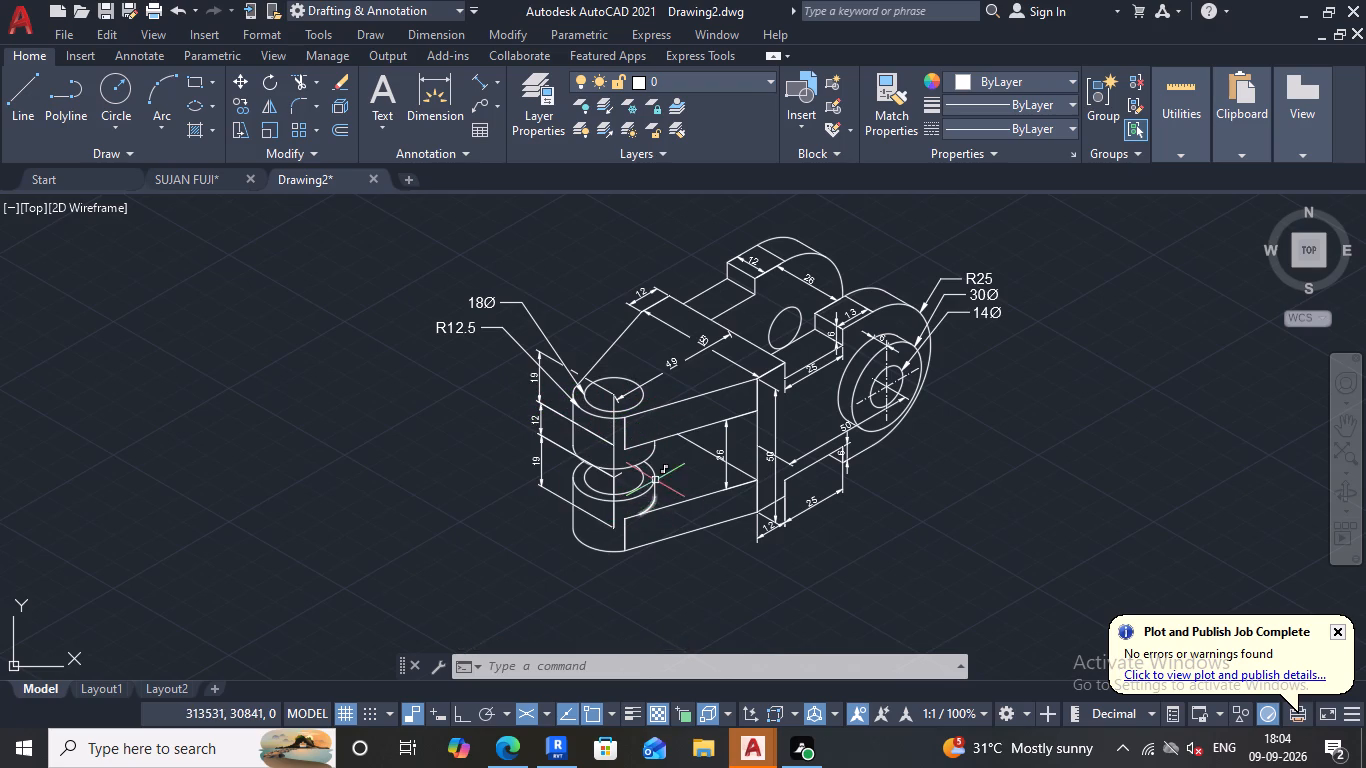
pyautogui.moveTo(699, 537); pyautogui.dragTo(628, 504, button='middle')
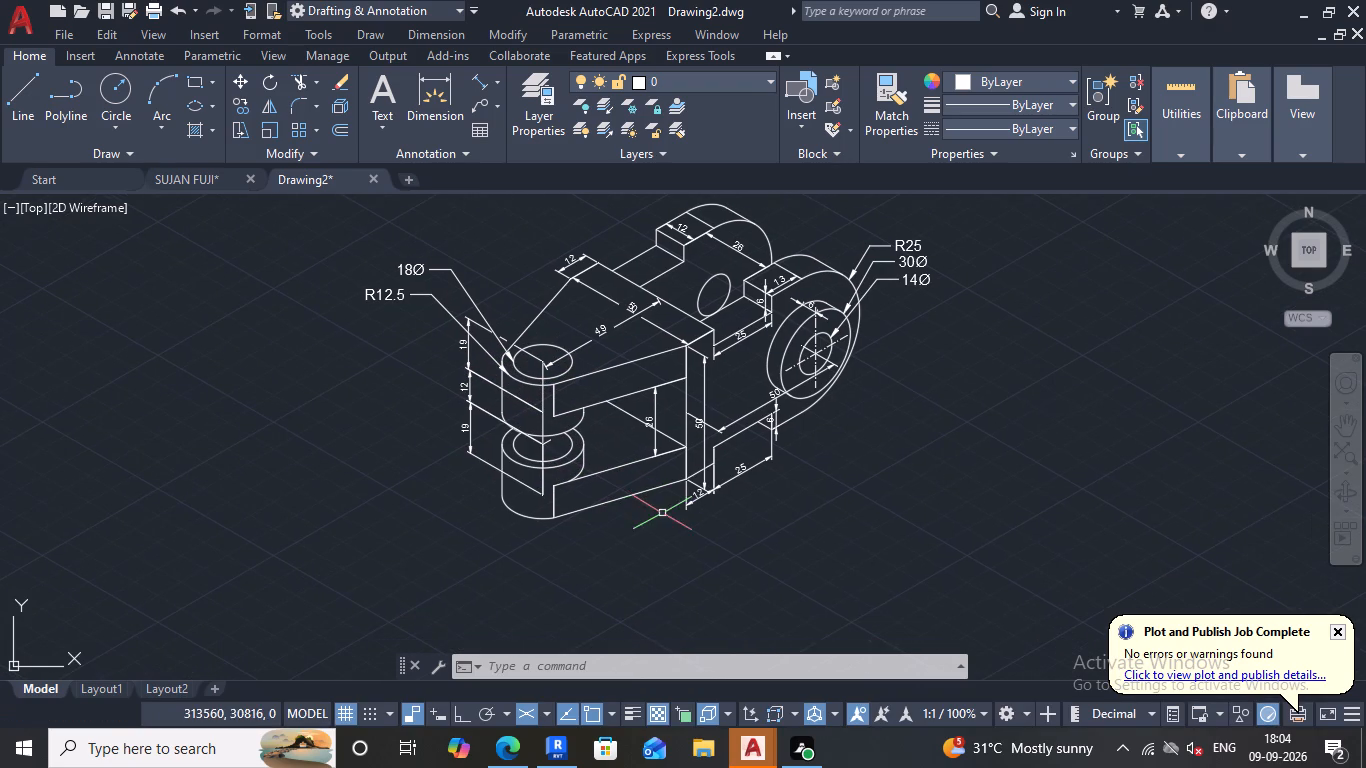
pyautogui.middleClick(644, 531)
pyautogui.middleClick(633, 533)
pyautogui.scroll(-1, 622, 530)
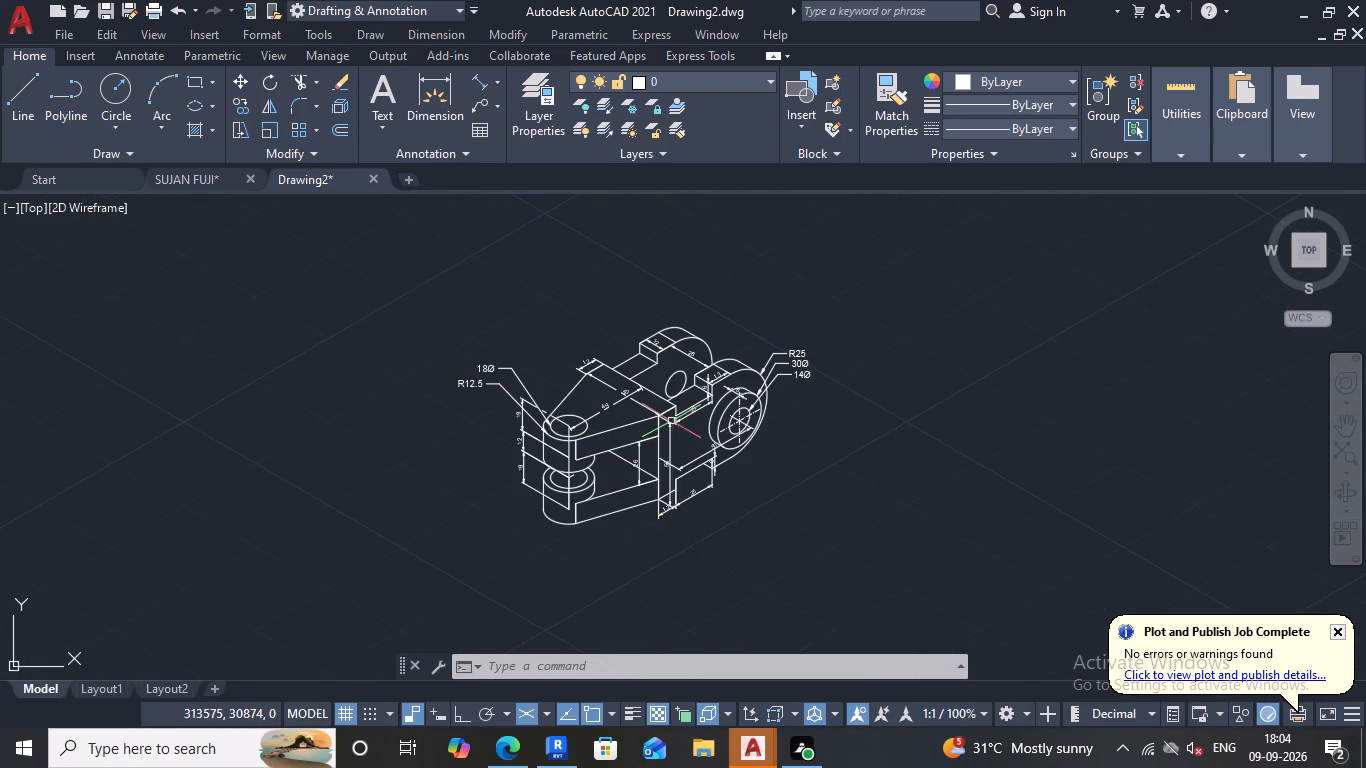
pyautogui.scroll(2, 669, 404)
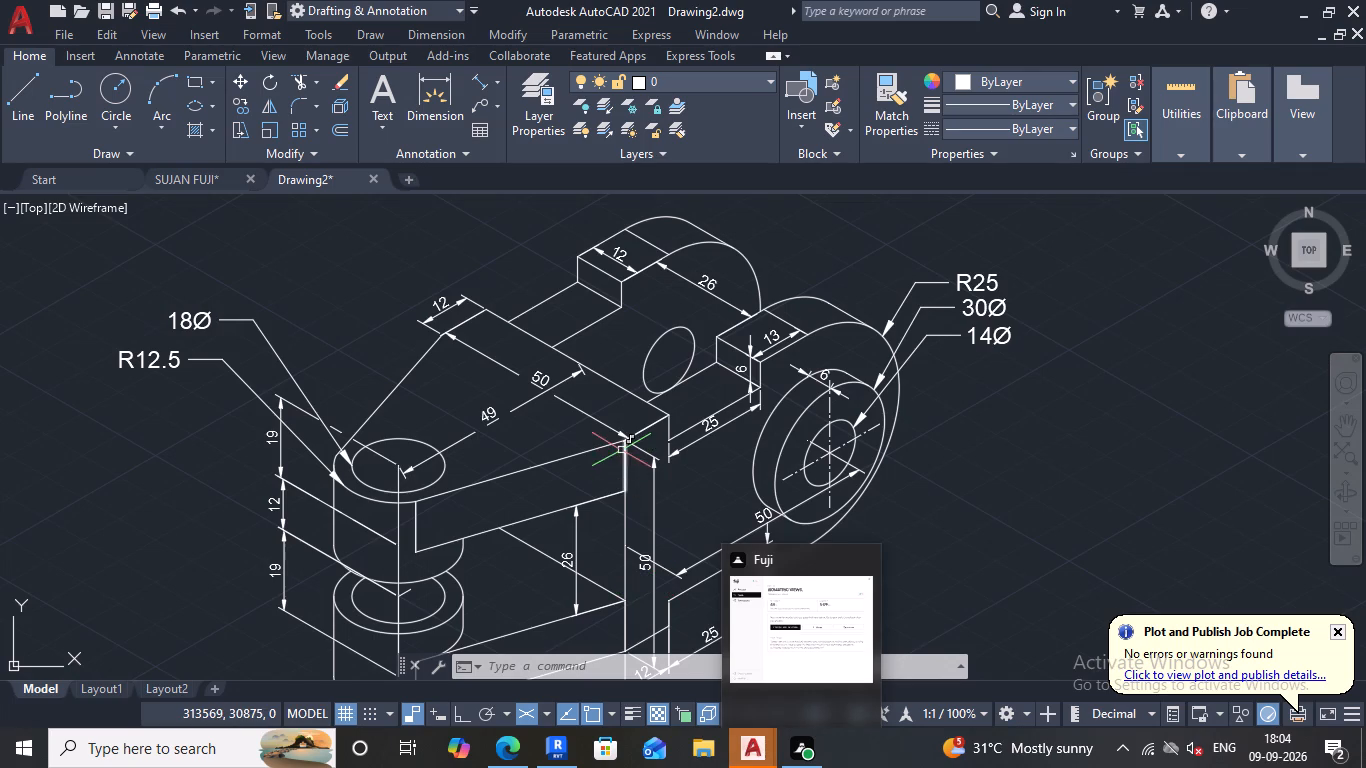
# With Ortho on, draw a two-segment line along the 30° axis through the elliptical hole's centre, extending about 11 mm toward 210°.
pyautogui.scroll(1, 673, 370)
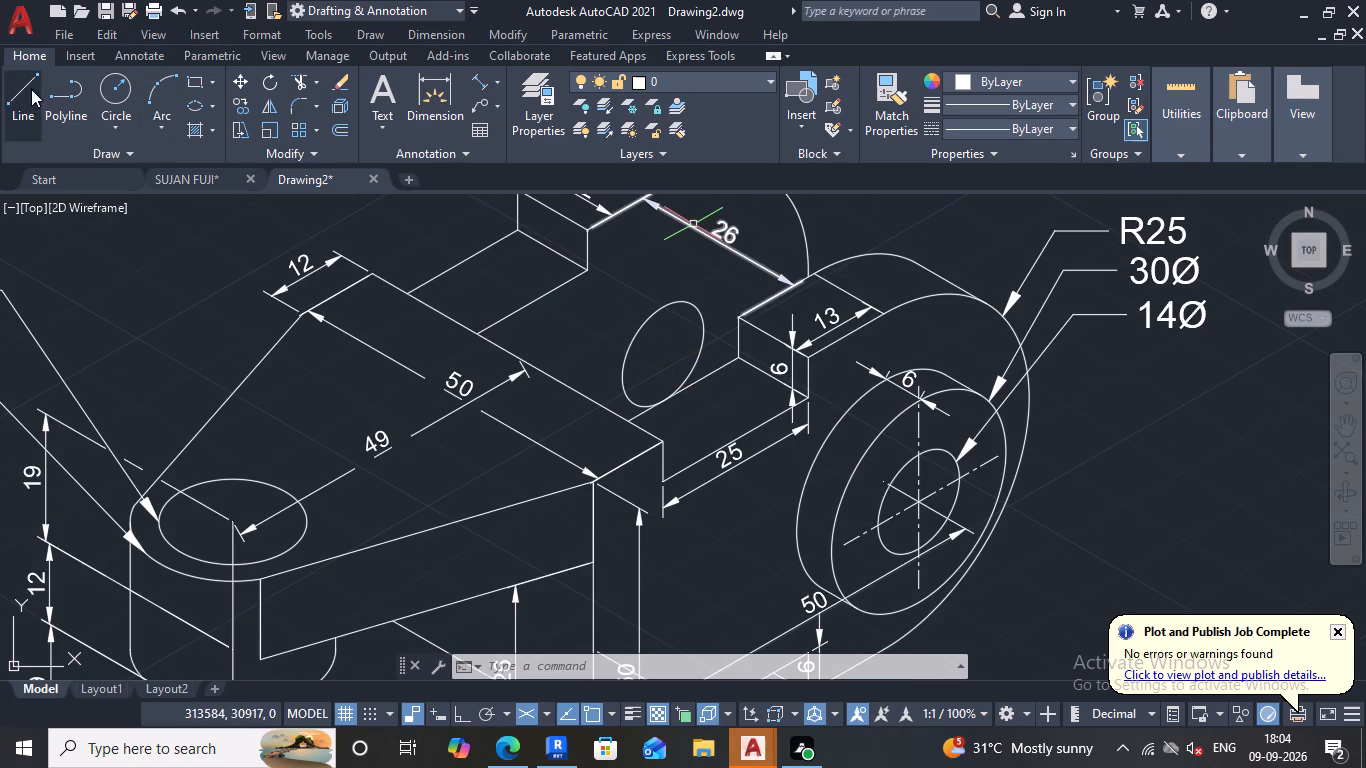
pyautogui.click(28, 92)
pyautogui.click(665, 356)
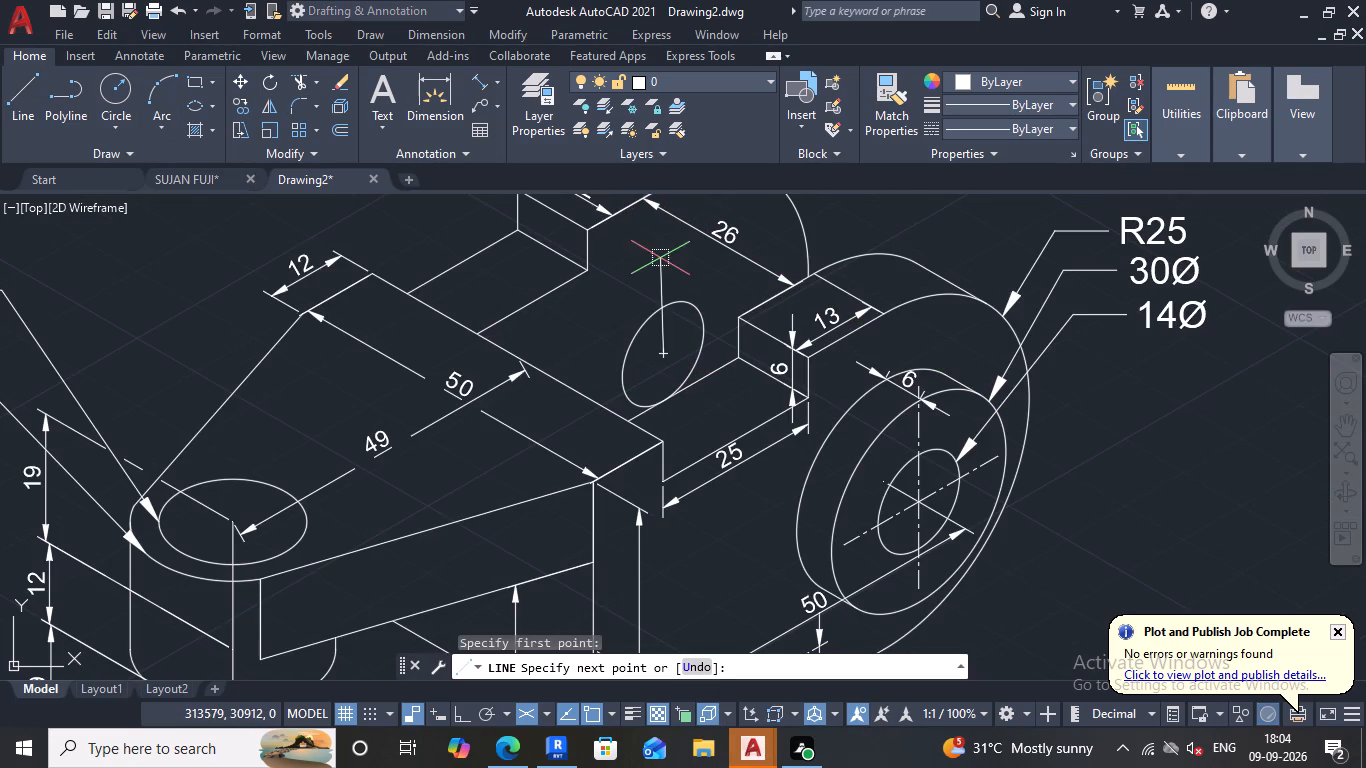
pyautogui.press('F8')
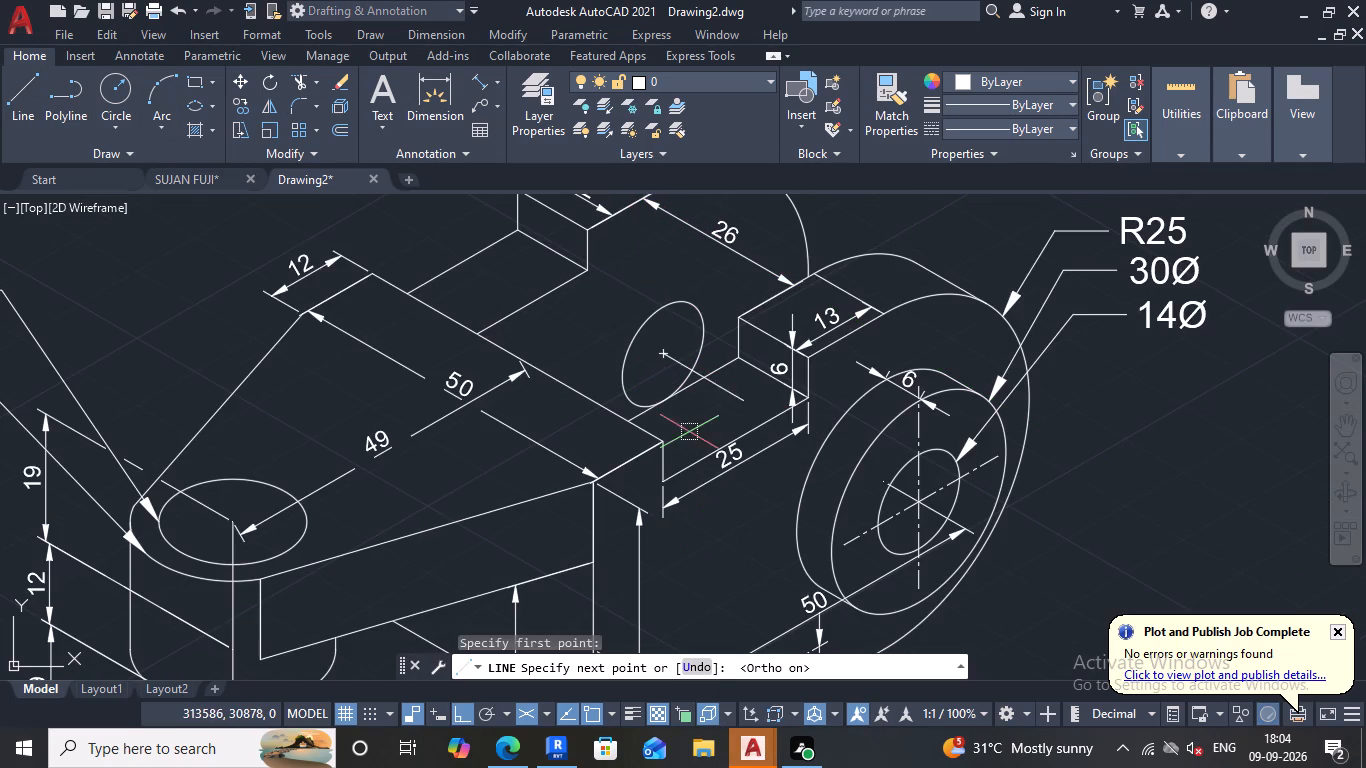
pyautogui.scroll(2, 731, 310)
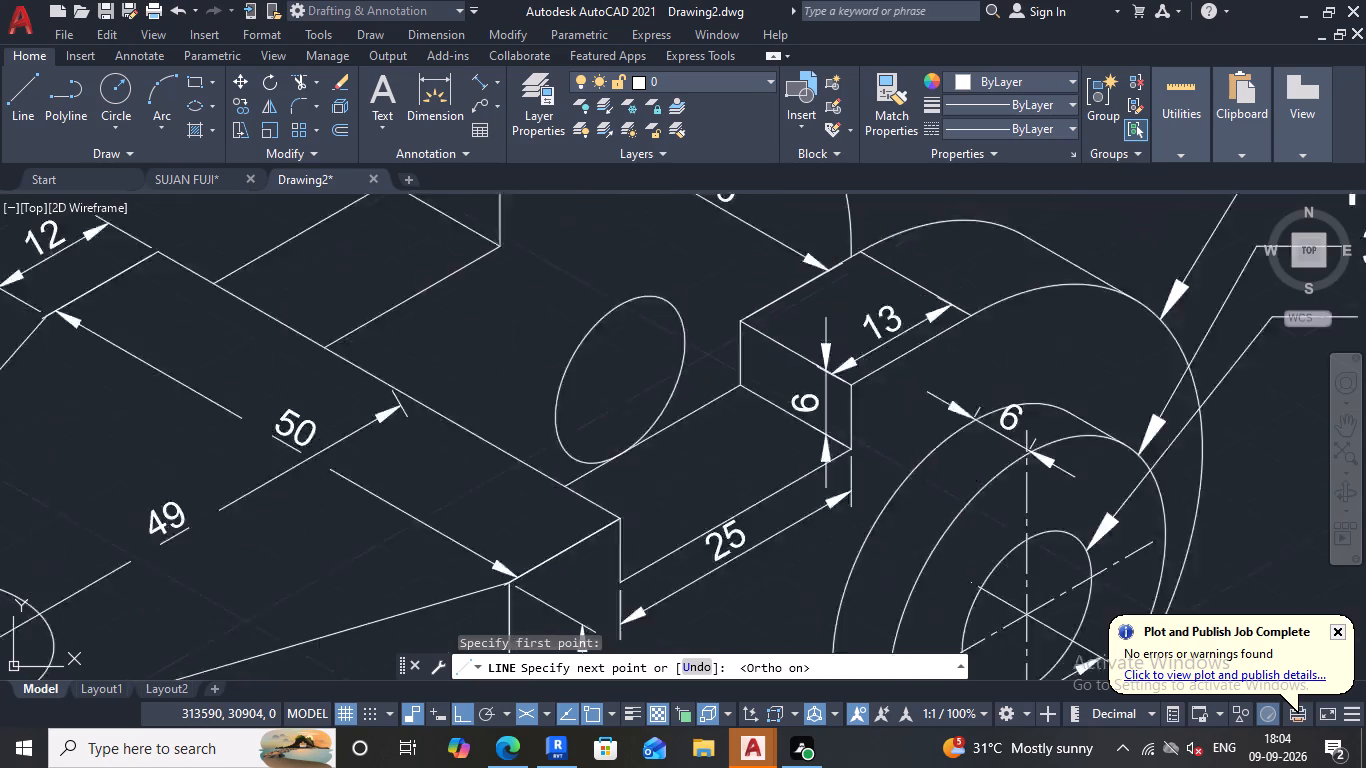
pyautogui.scroll(1, 731, 310)
pyautogui.click(683, 351)
pyautogui.press('Escape')
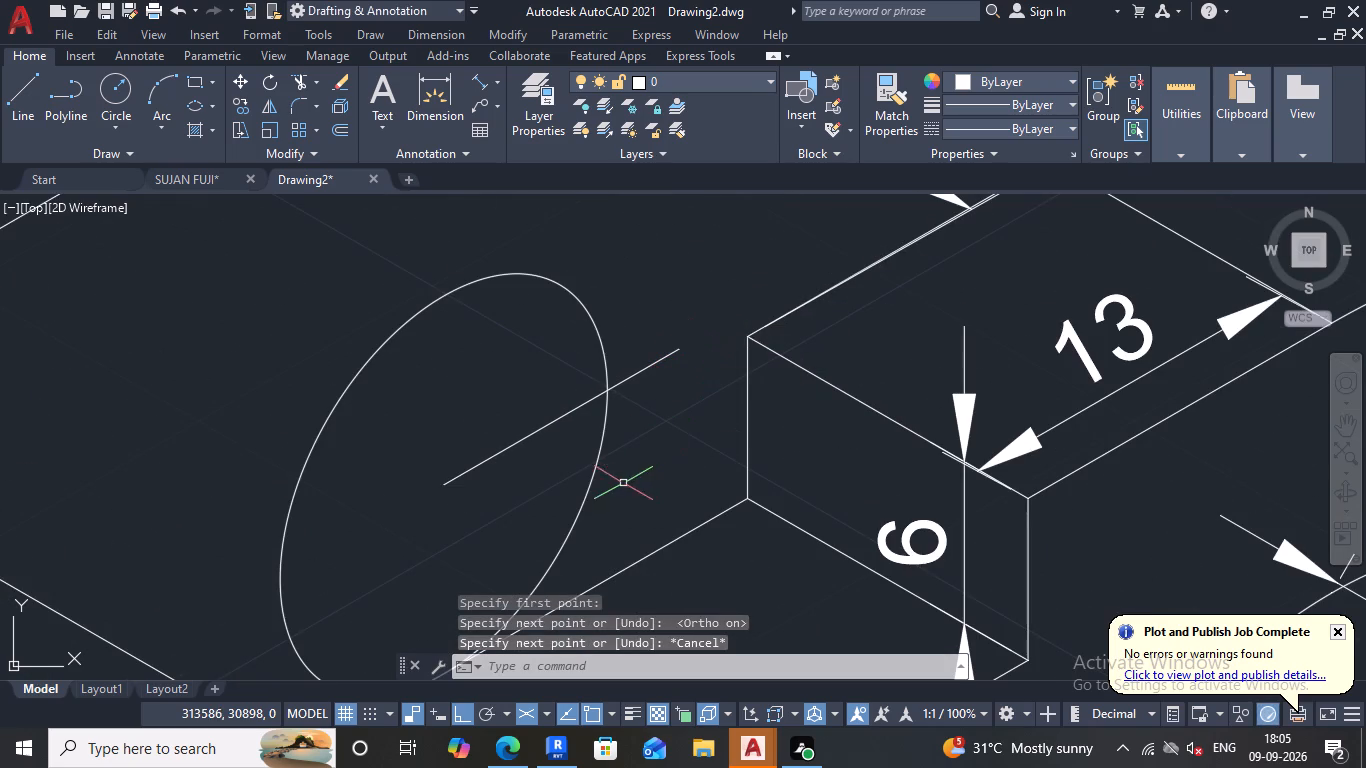
pyautogui.press('space')
pyautogui.click(438, 482)
pyautogui.scroll(-2, 215, 506)
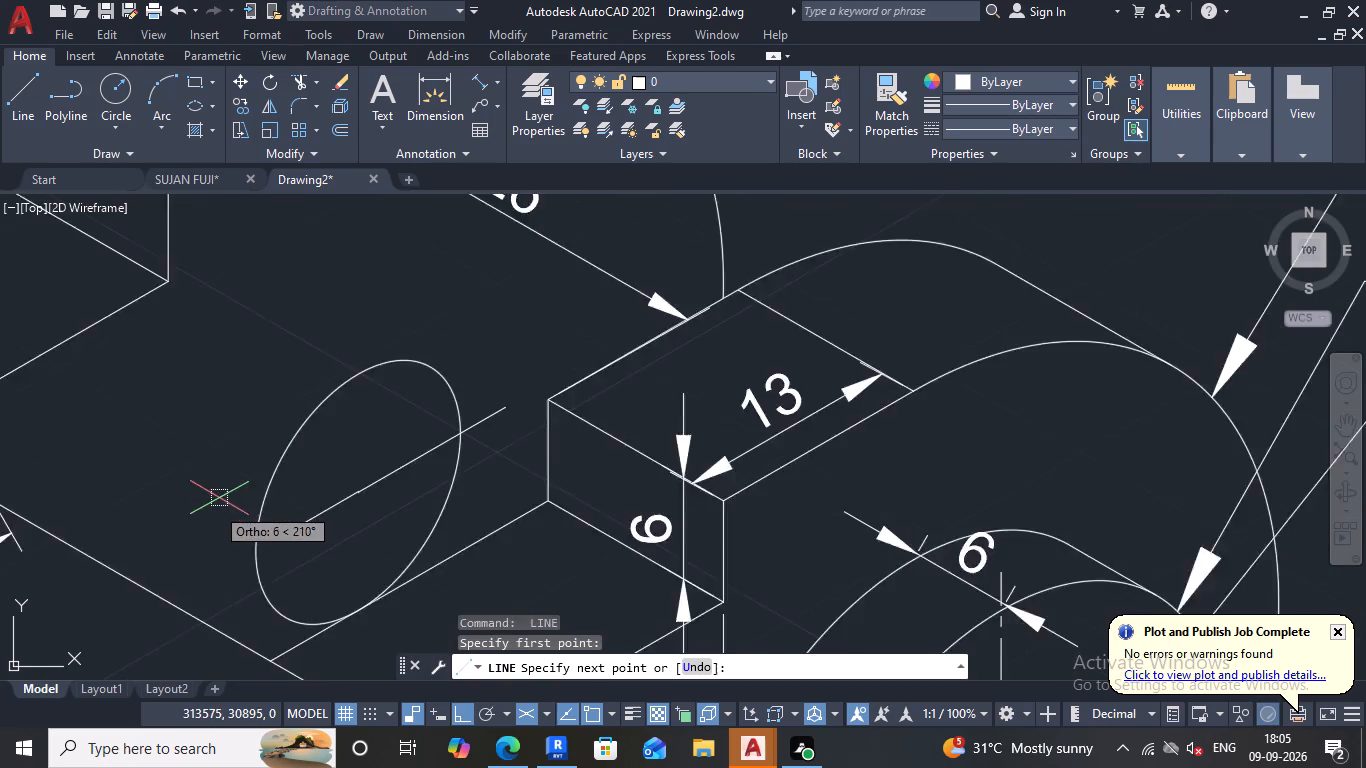
pyautogui.scroll(1, 203, 552)
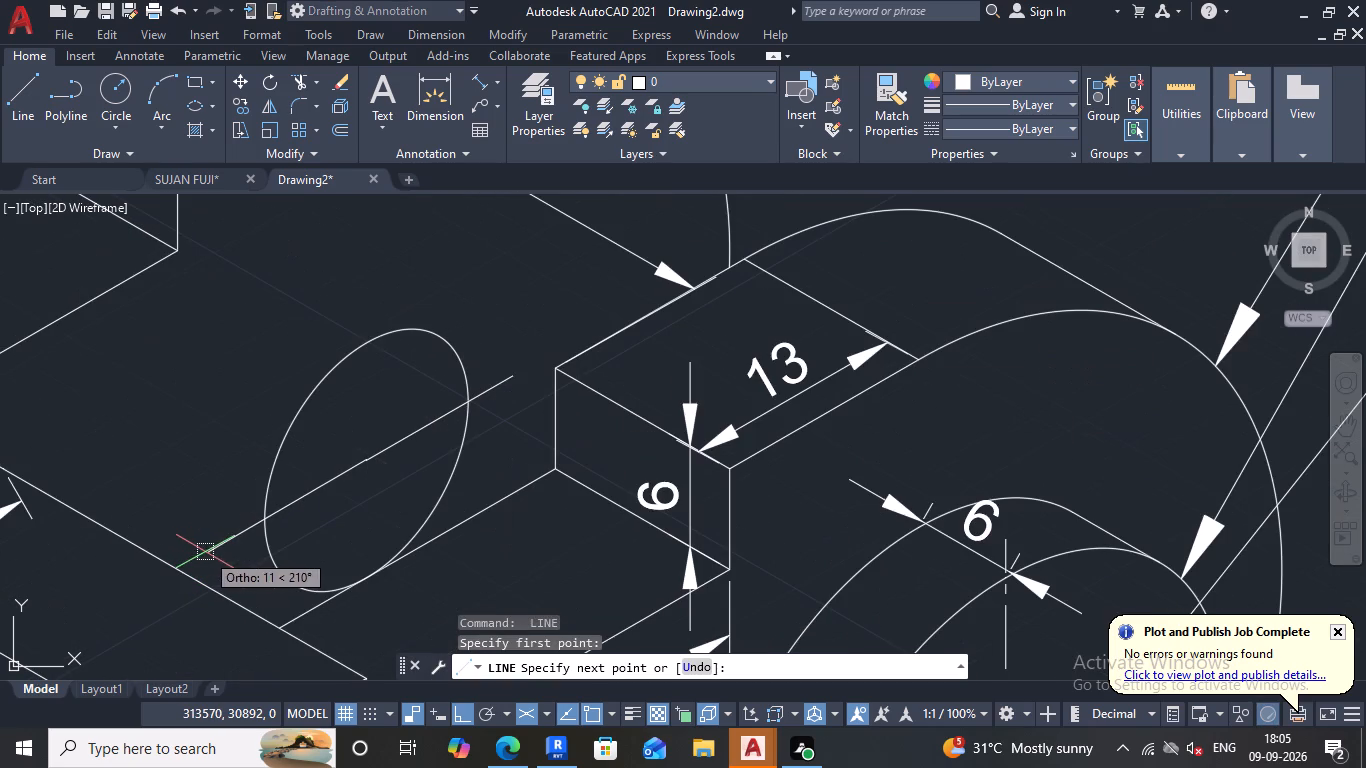
pyautogui.click(205, 552)
pyautogui.press('space')
# On isoplane Right, draw vertical lines up and down from the same elliptical hole's centre, extending slightly past its outline.
pyautogui.press('space')
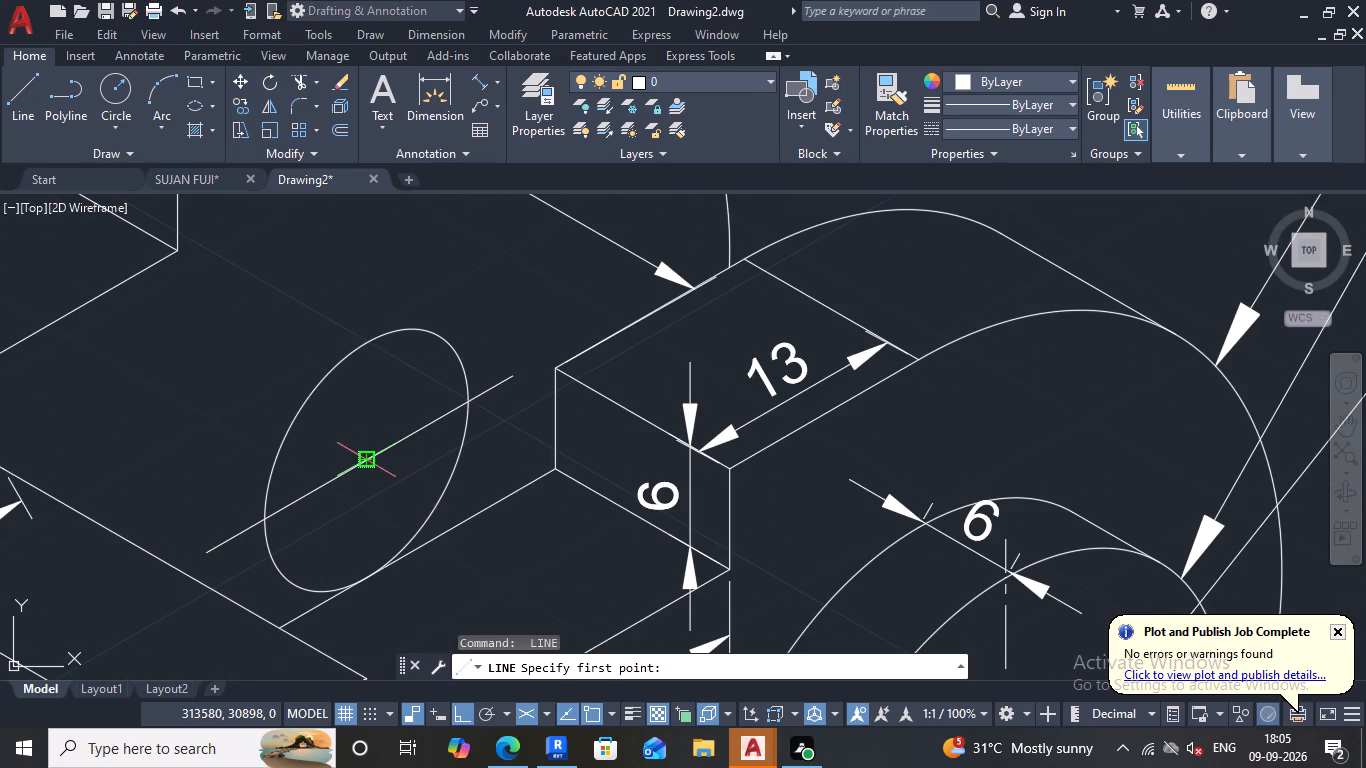
pyautogui.click(368, 463)
pyautogui.press('F5')
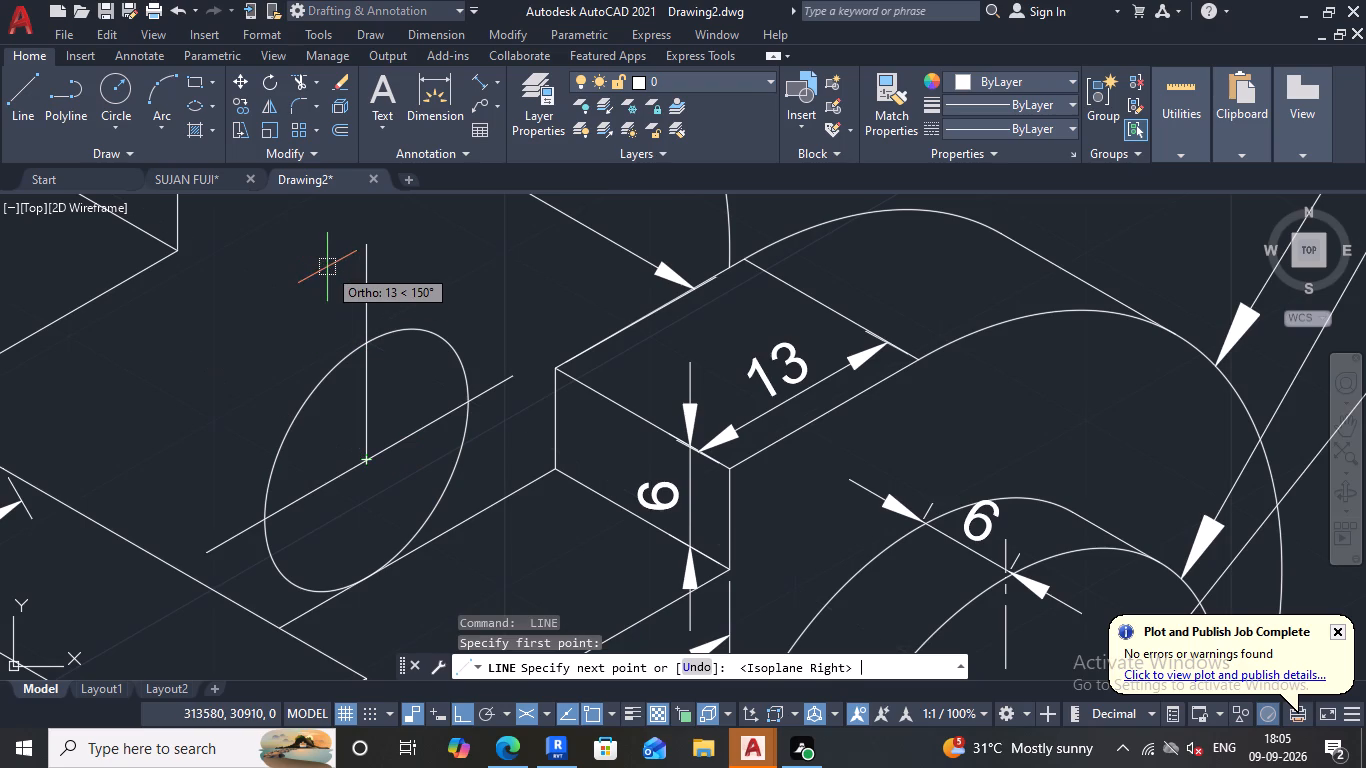
pyautogui.click(331, 286)
pyautogui.scroll(-2, 355, 271)
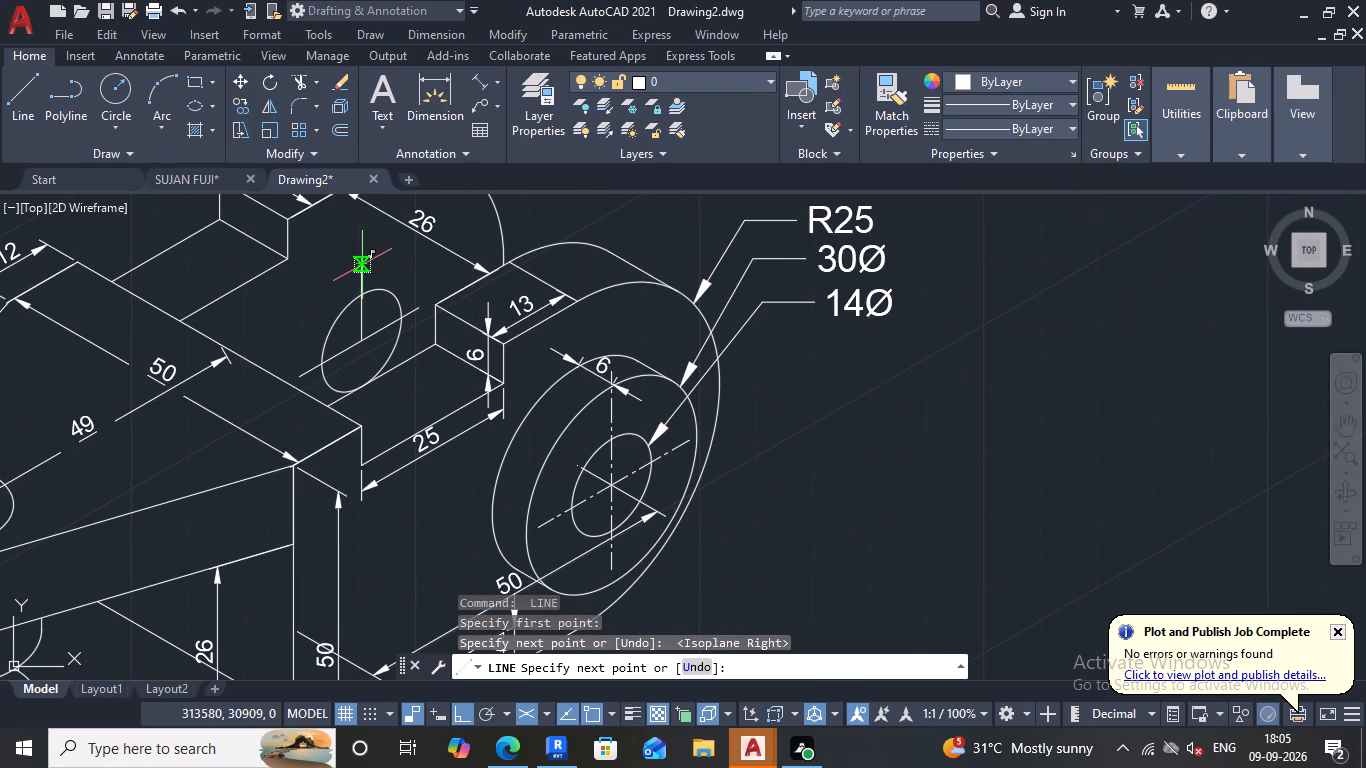
pyautogui.press('Escape')
pyautogui.scroll(-2, 407, 334)
pyautogui.scroll(3, 397, 341)
pyautogui.press('space')
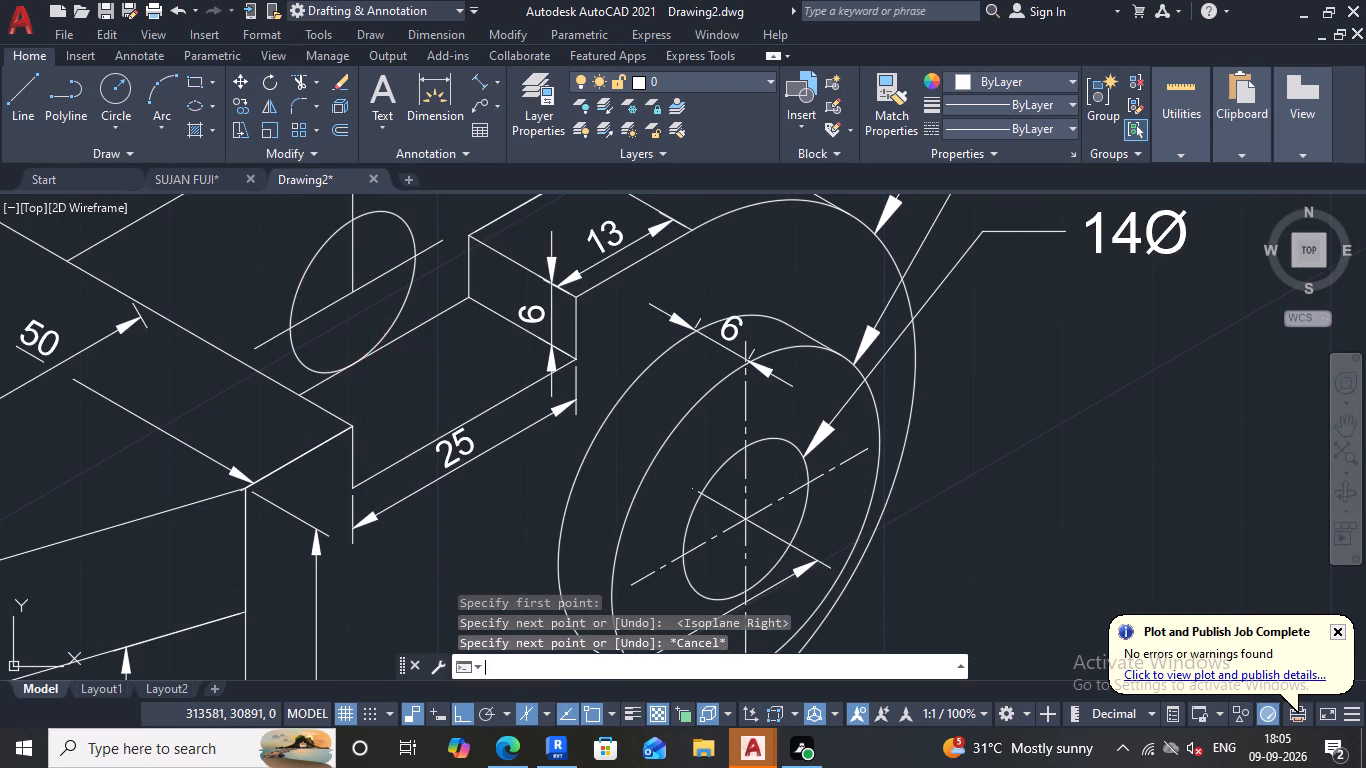
pyautogui.click(350, 296)
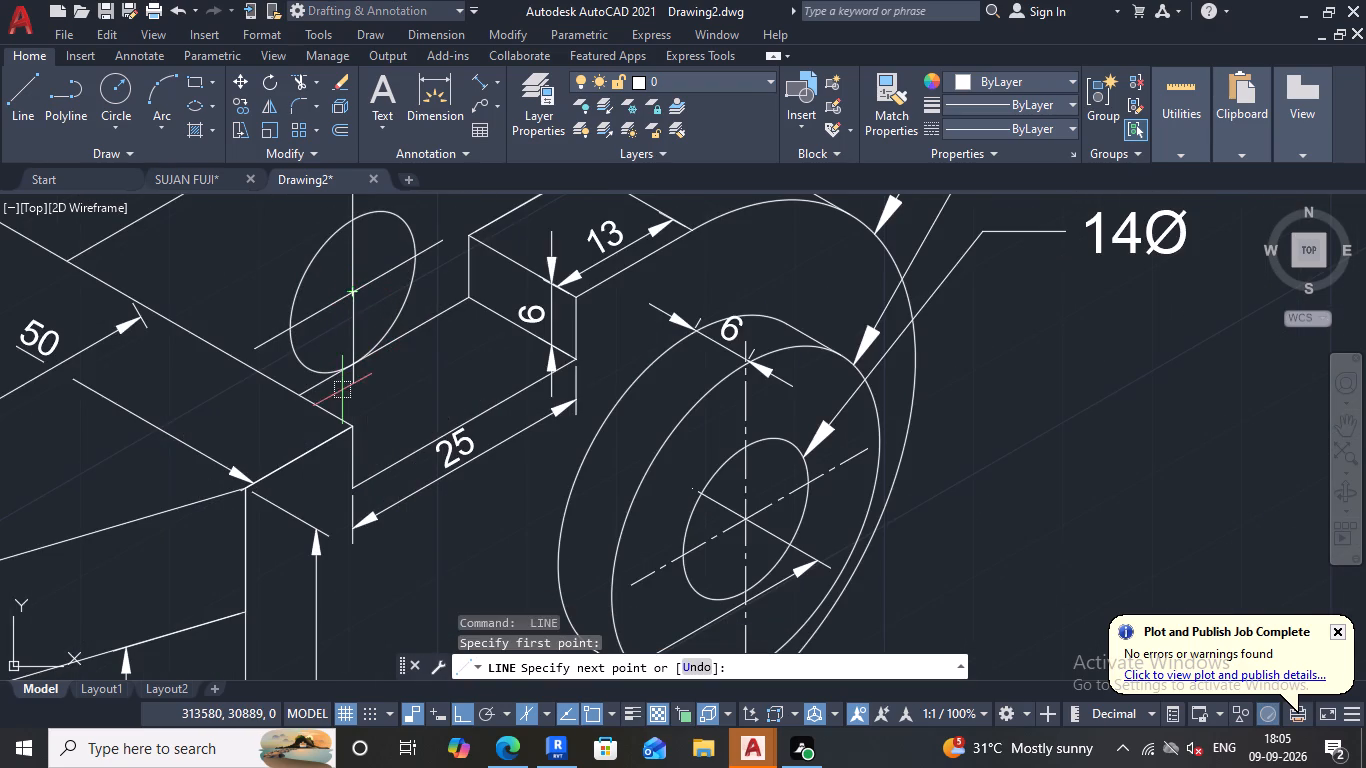
pyautogui.scroll(3, 342, 381)
pyautogui.click(372, 355)
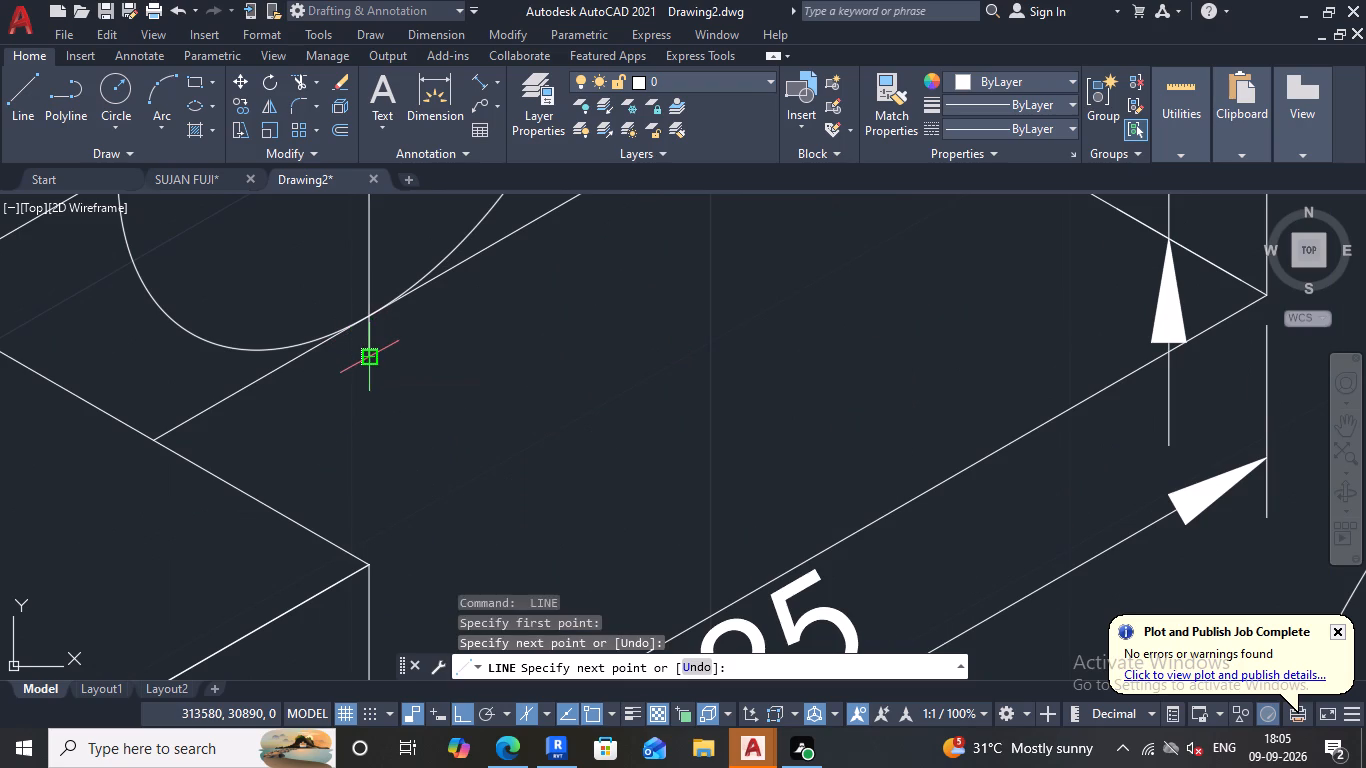
pyautogui.press('Escape')
# Match the four new lines in the elliptical hole to the vertical dash-dot centre line of the 14Ø hole.
pyautogui.scroll(-3, 402, 340)
pyautogui.scroll(-1, 581, 386)
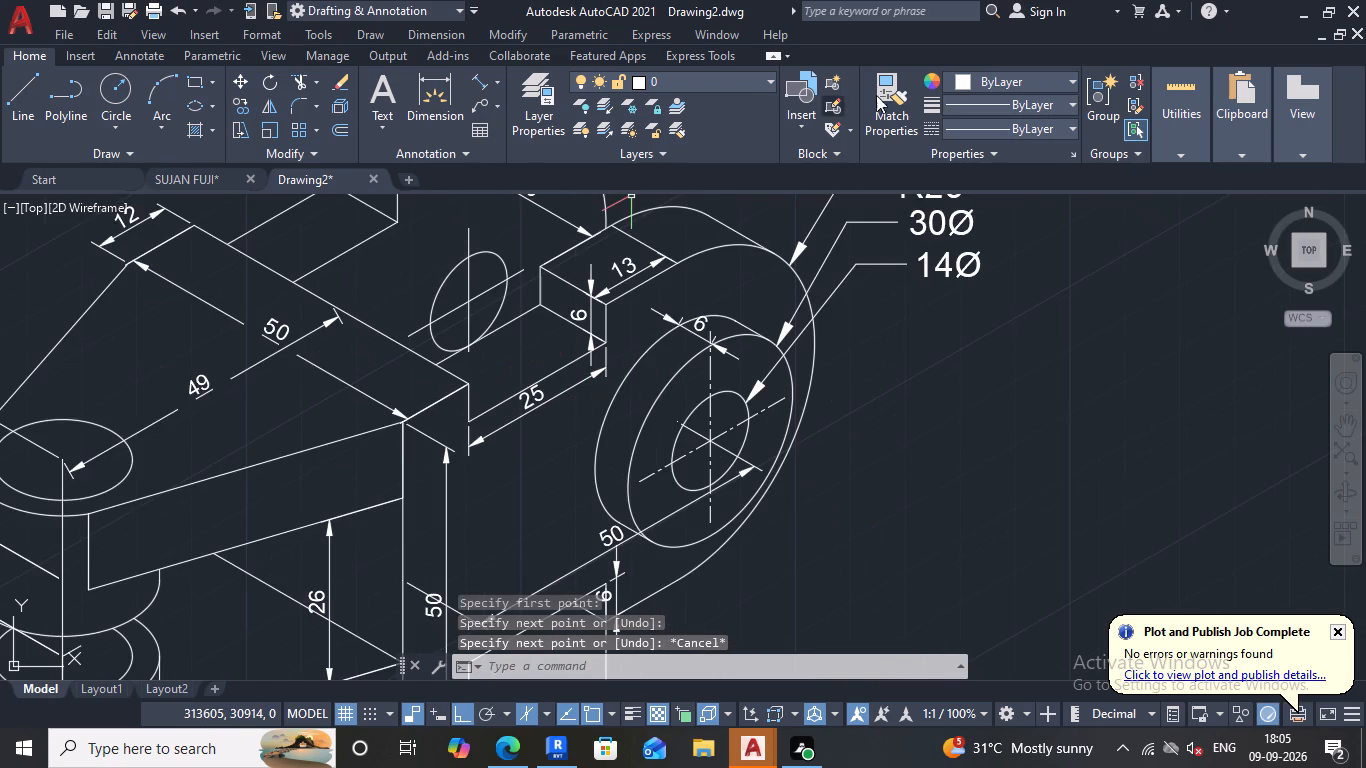
pyautogui.click(886, 98)
pyautogui.scroll(1, 715, 383)
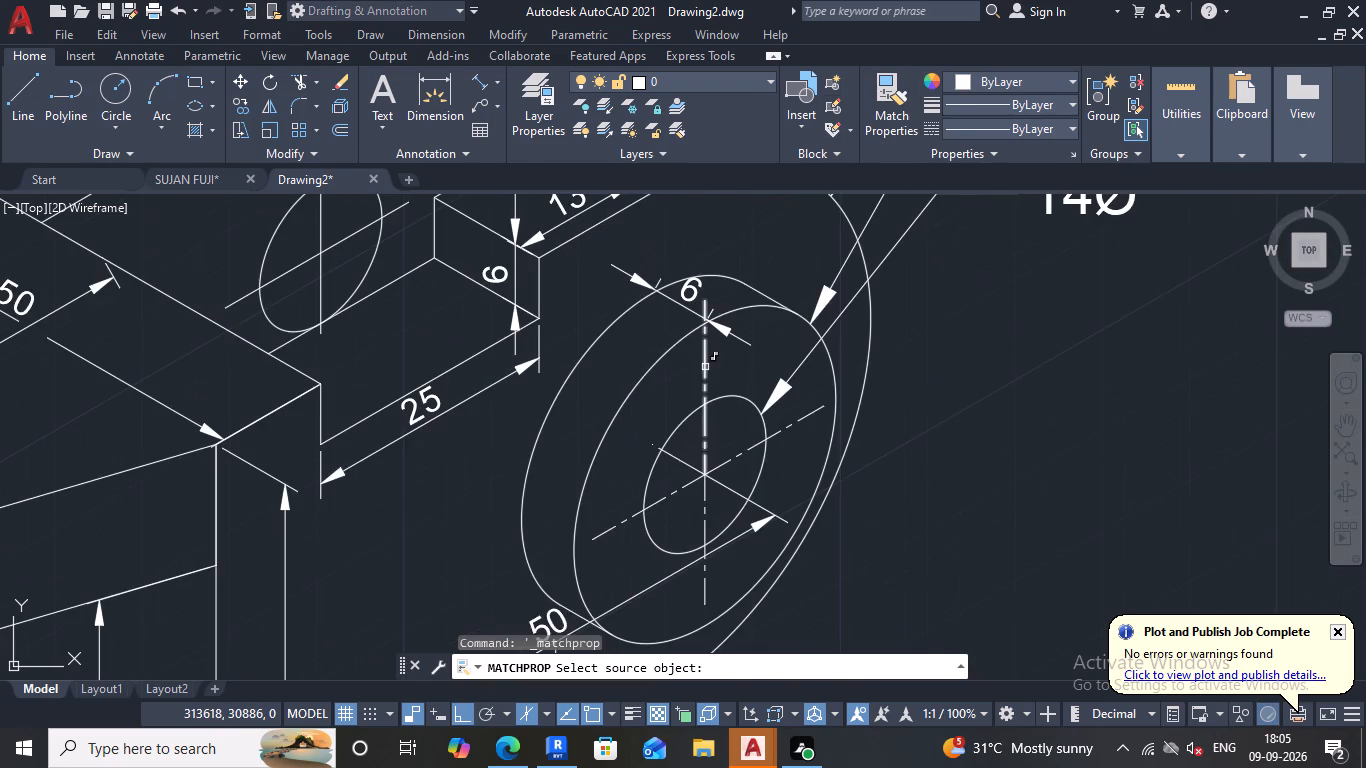
pyautogui.click(705, 368)
pyautogui.scroll(-3, 736, 412)
pyautogui.scroll(3, 646, 395)
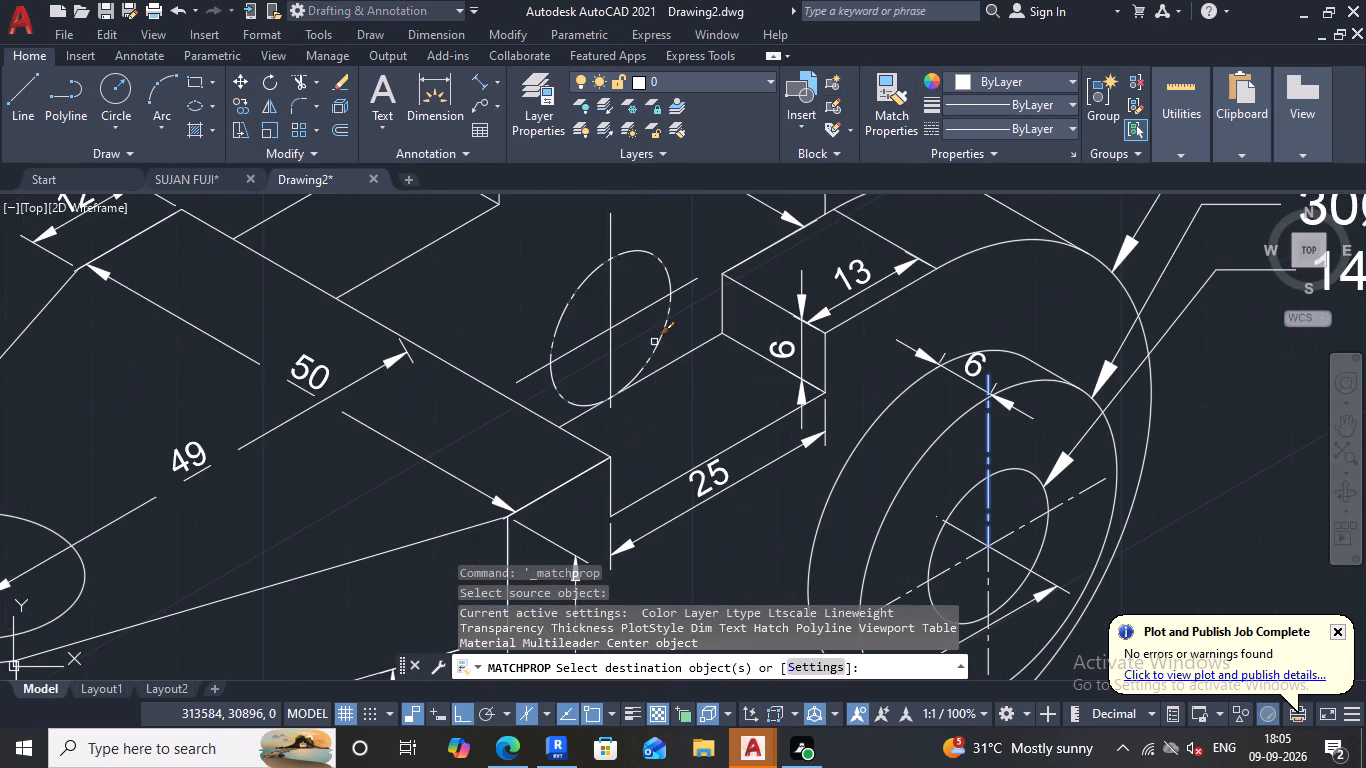
pyautogui.click(629, 318)
pyautogui.click(609, 308)
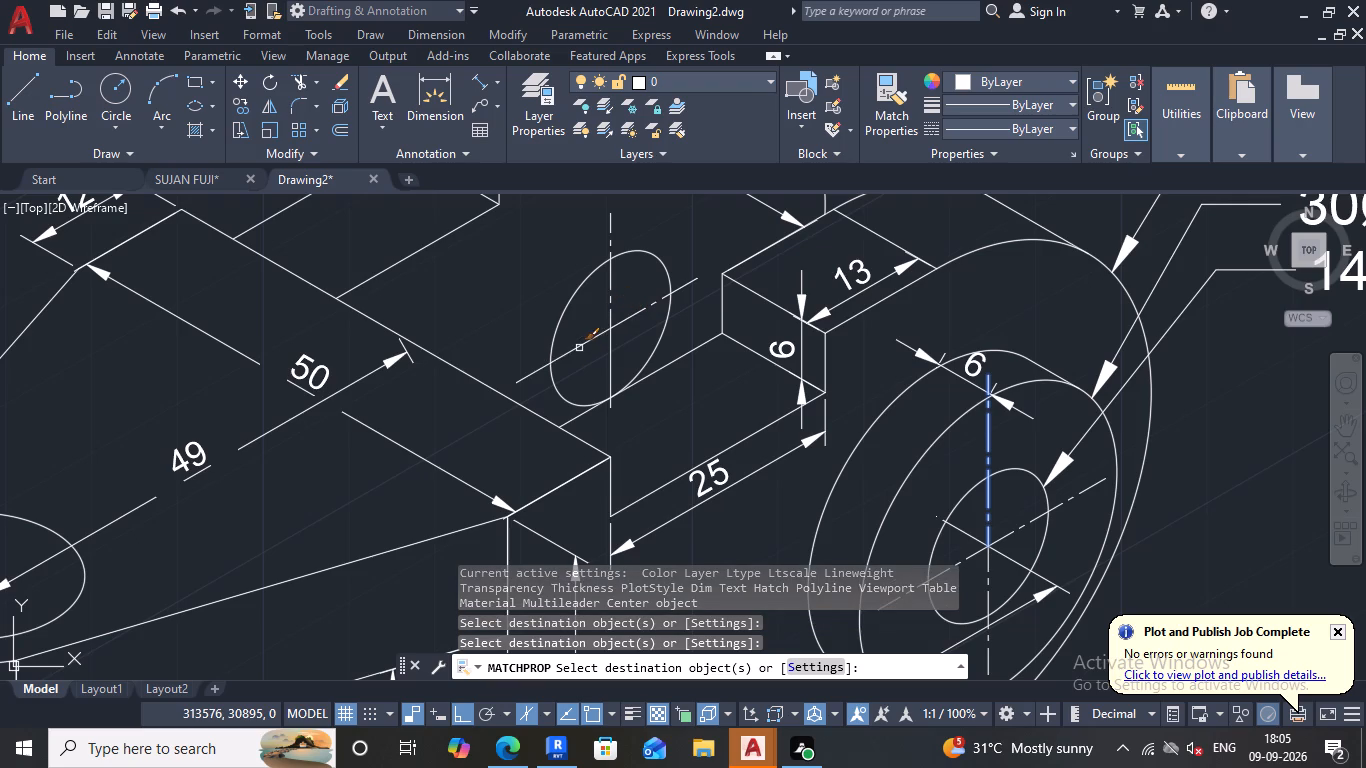
pyautogui.click(583, 346)
pyautogui.click(612, 367)
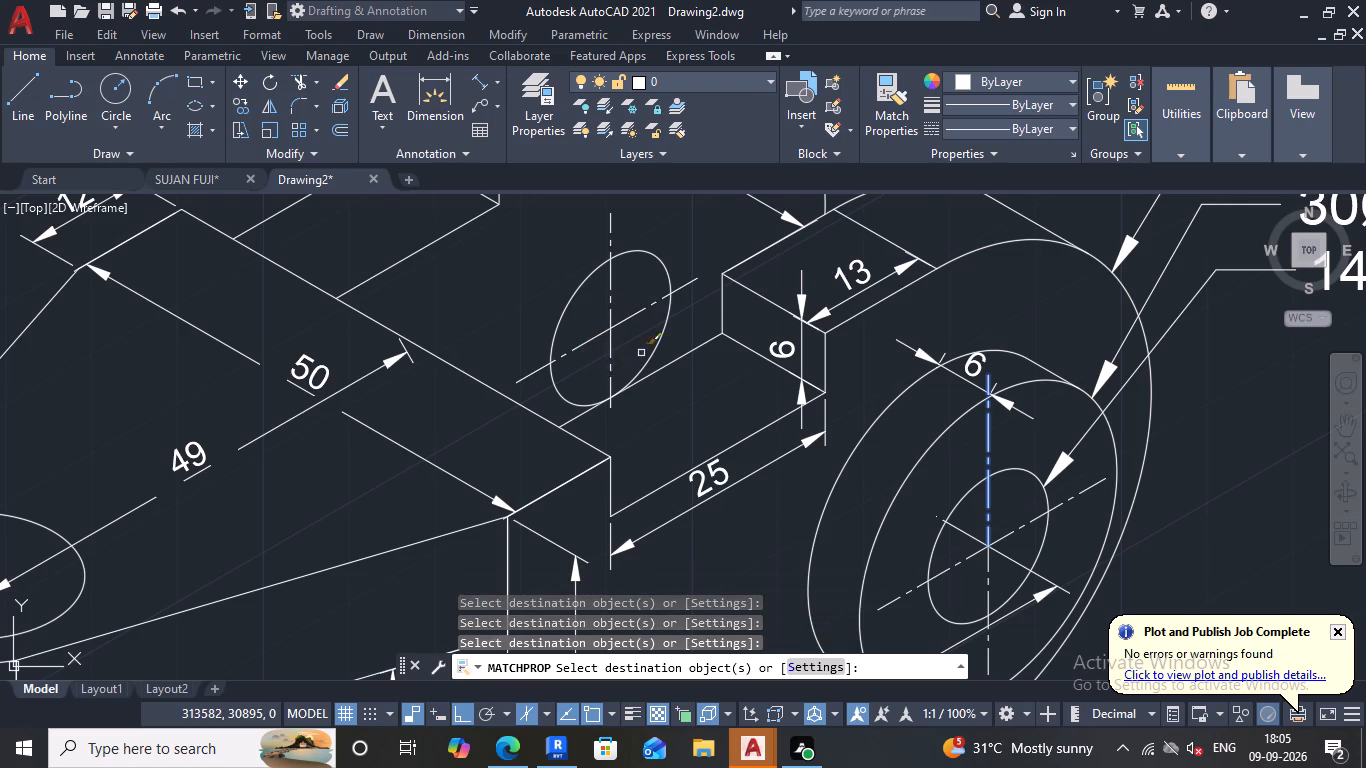
pyautogui.scroll(-3, 653, 347)
pyautogui.press('Escape')
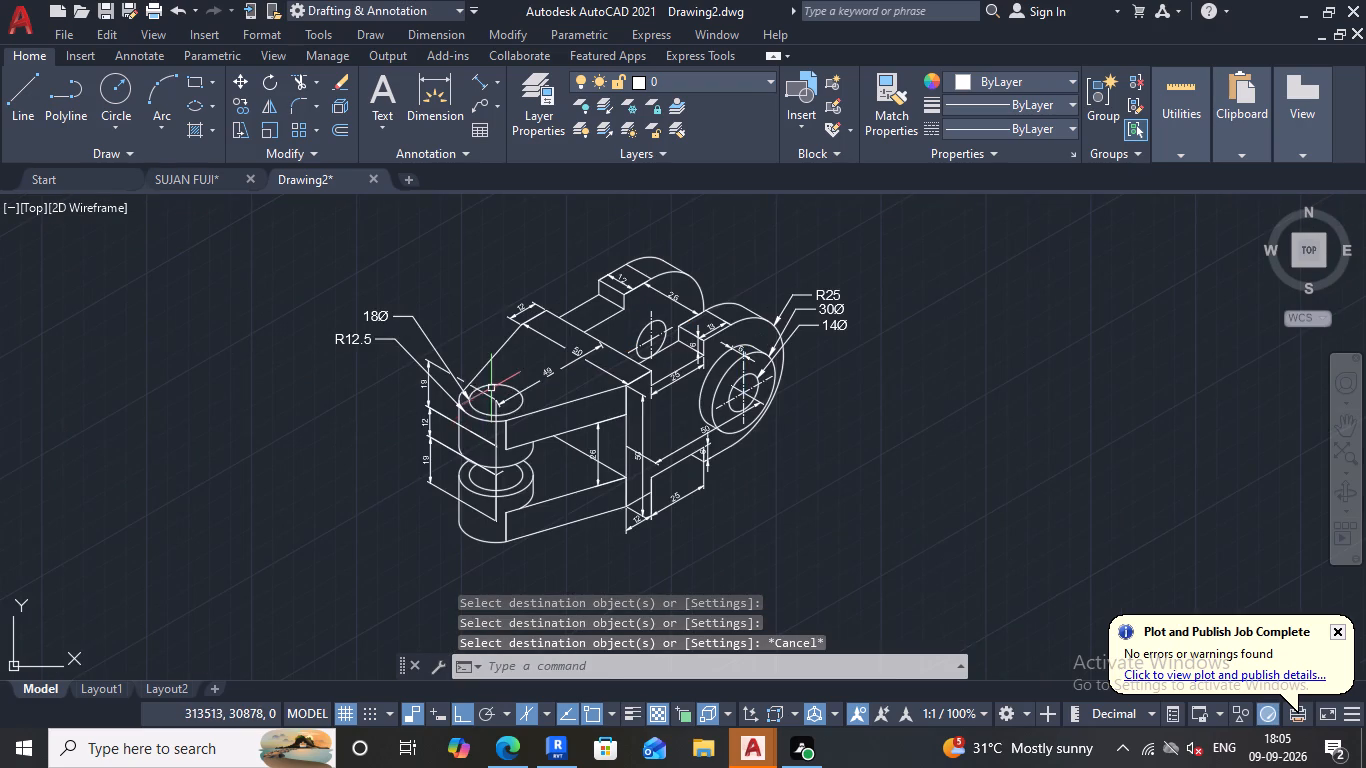
# Draw a two-segment line along the 30° axis through the centre of the 18Ø hole on the upper boss, extending past its outline.
pyautogui.scroll(3, 492, 387)
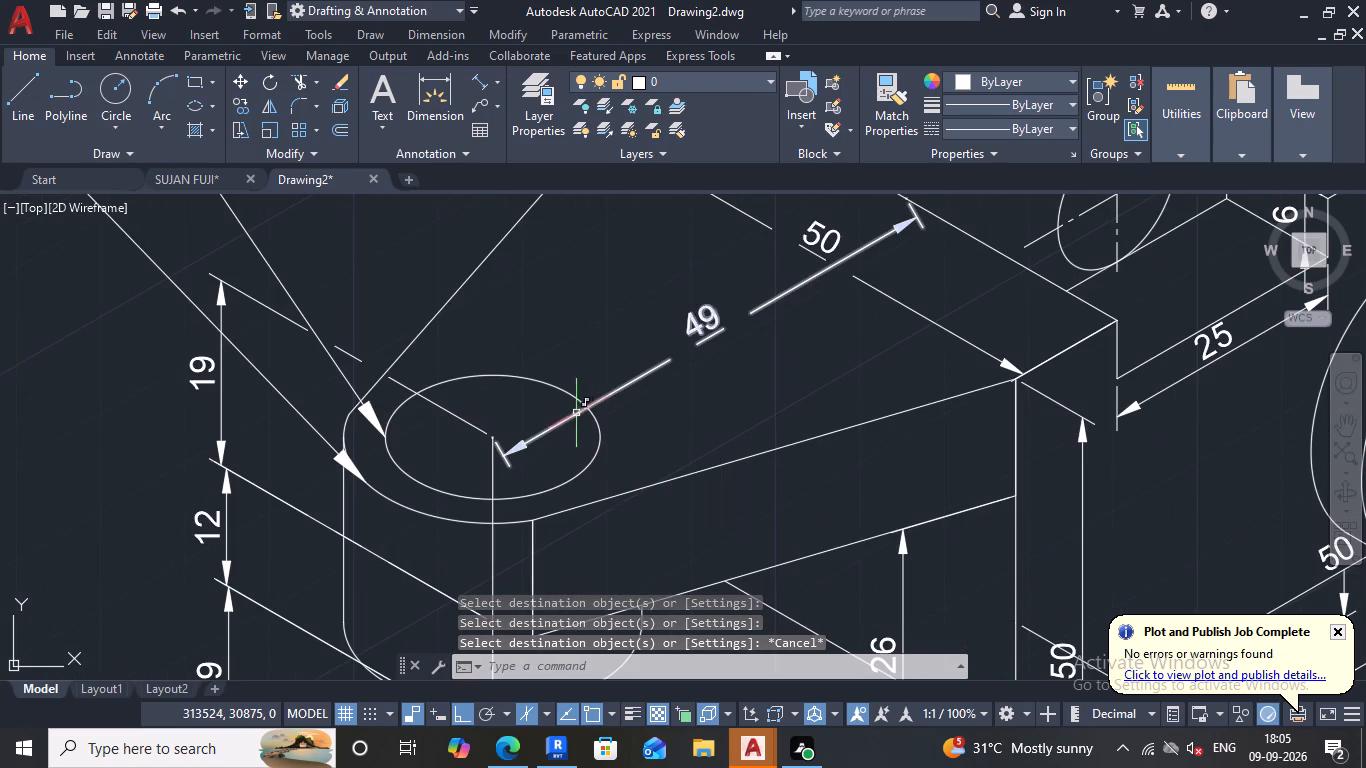
pyautogui.click(14, 90)
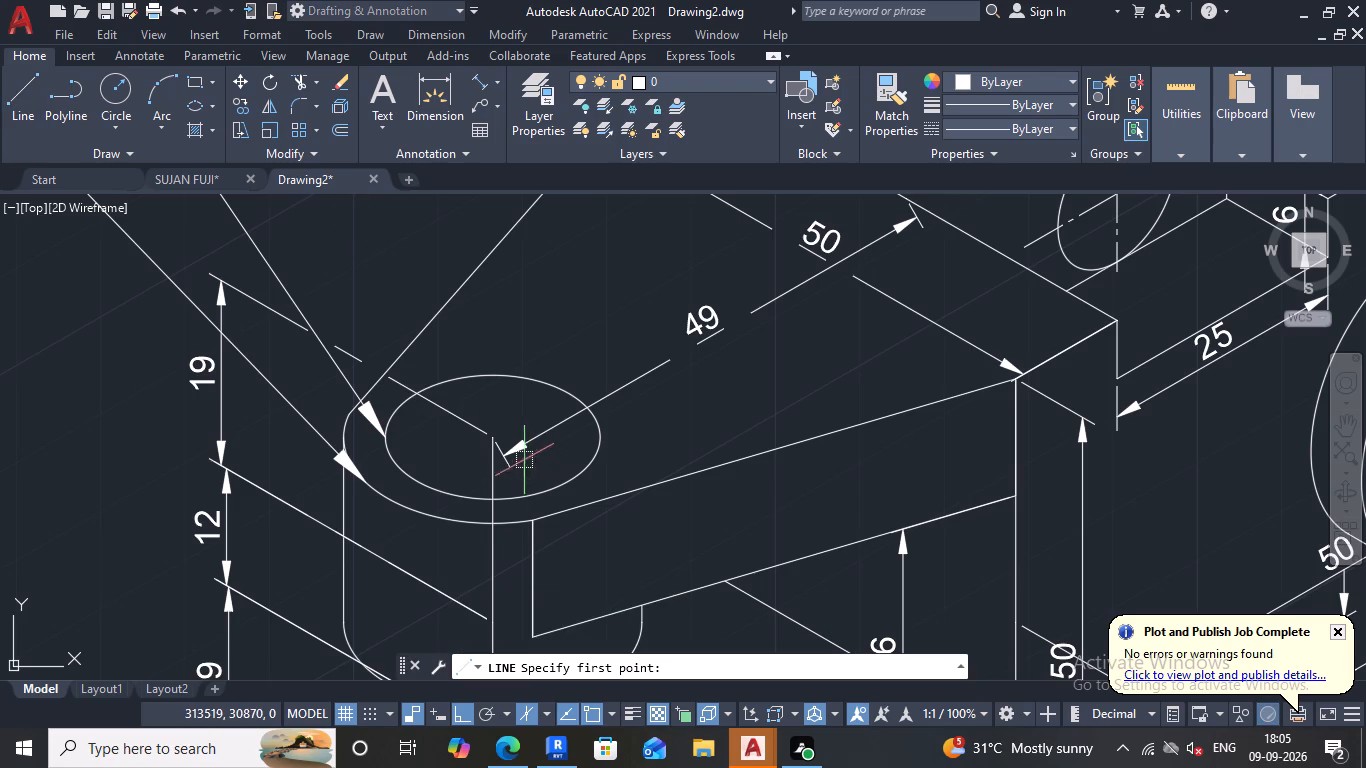
pyautogui.click(488, 440)
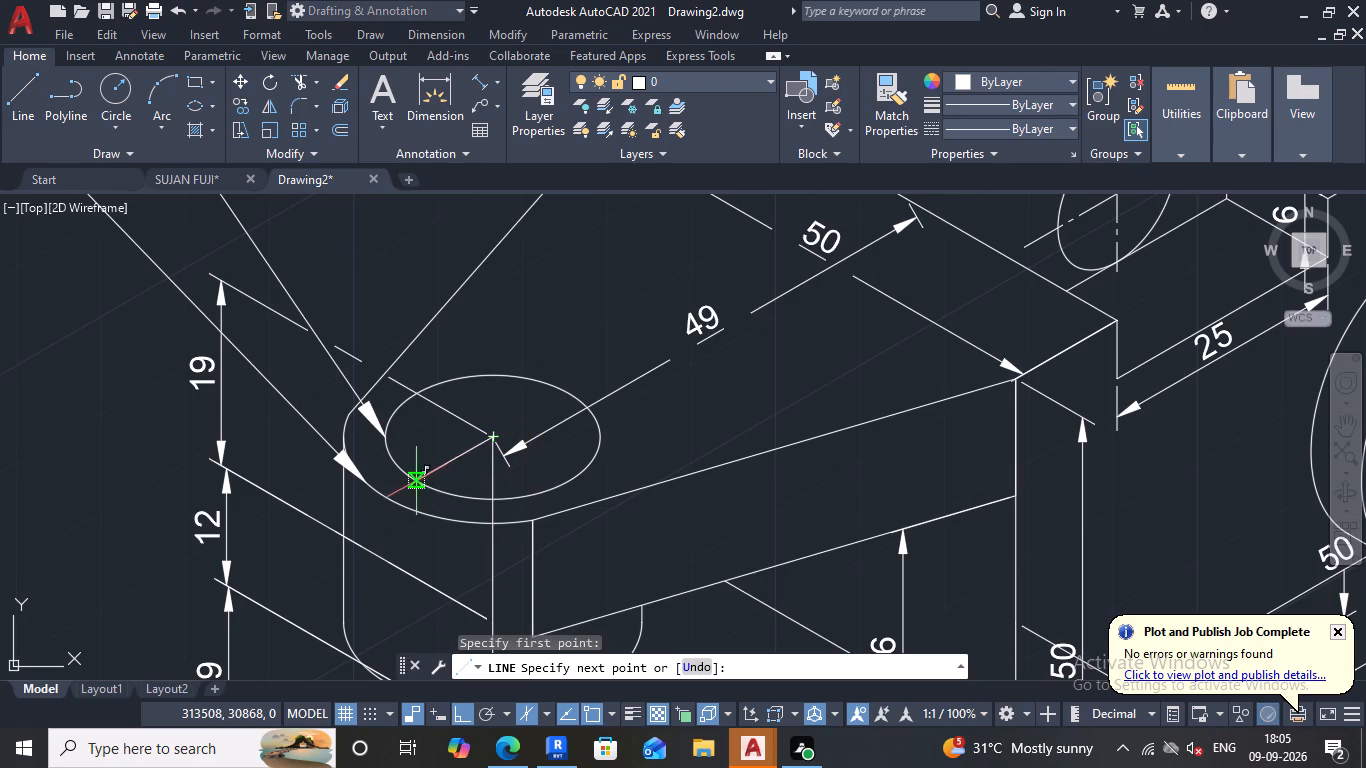
pyautogui.click(370, 503)
pyautogui.press('Escape')
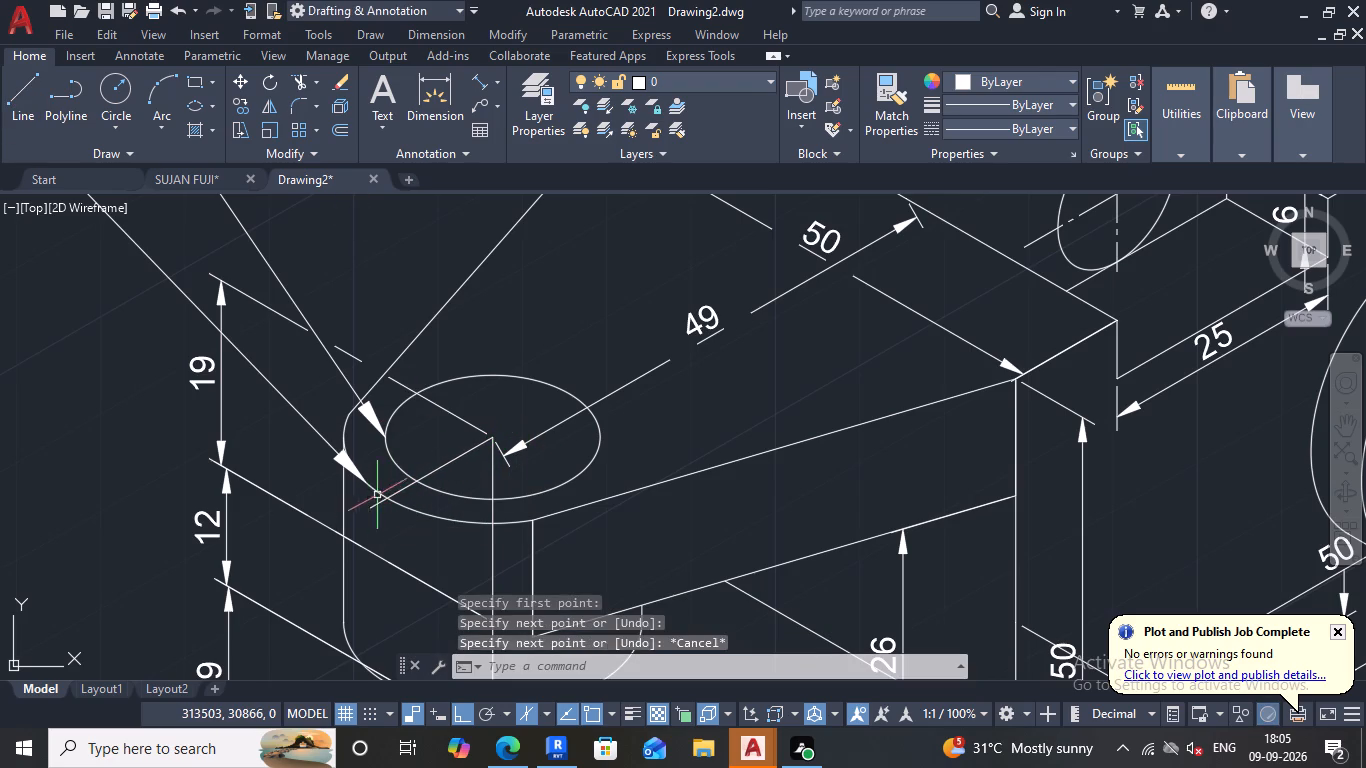
pyautogui.press('space')
pyautogui.scroll(2, 499, 447)
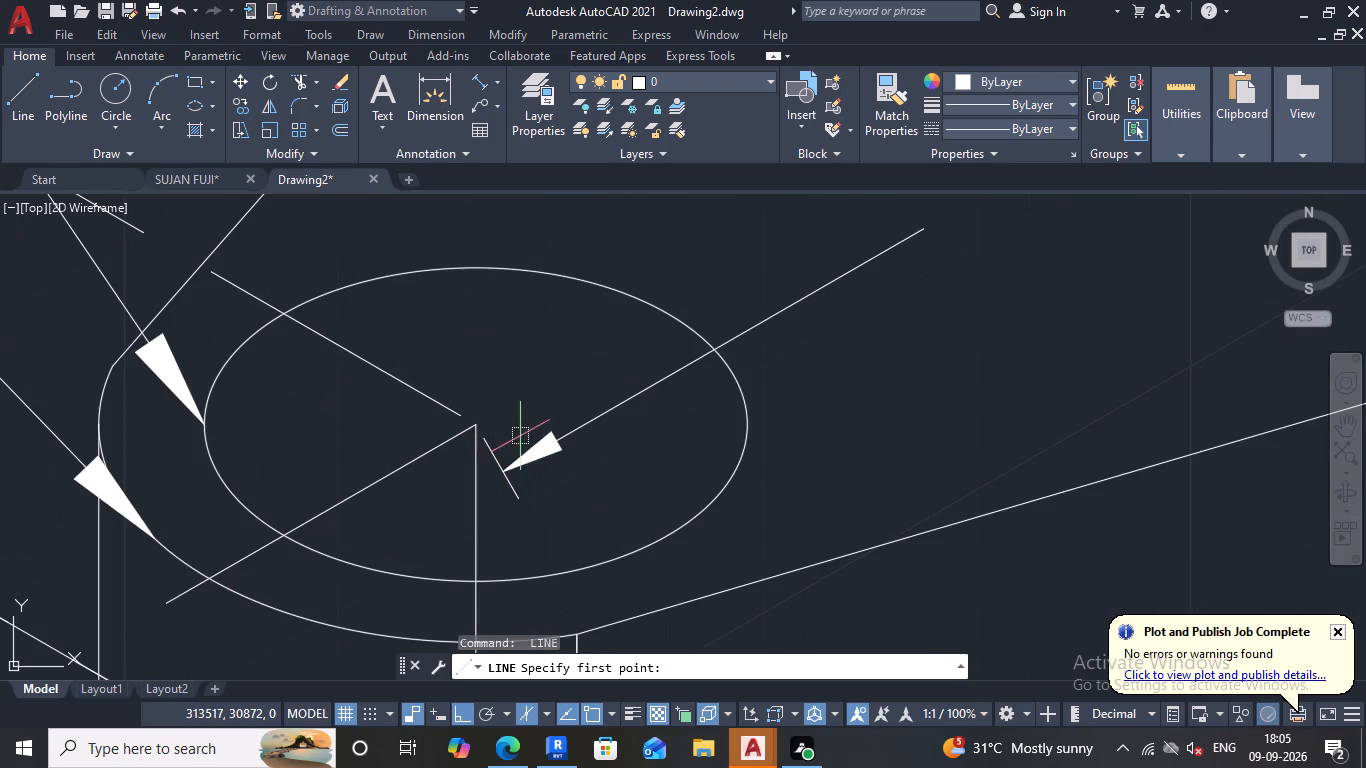
pyautogui.click(473, 420)
pyautogui.click(722, 313)
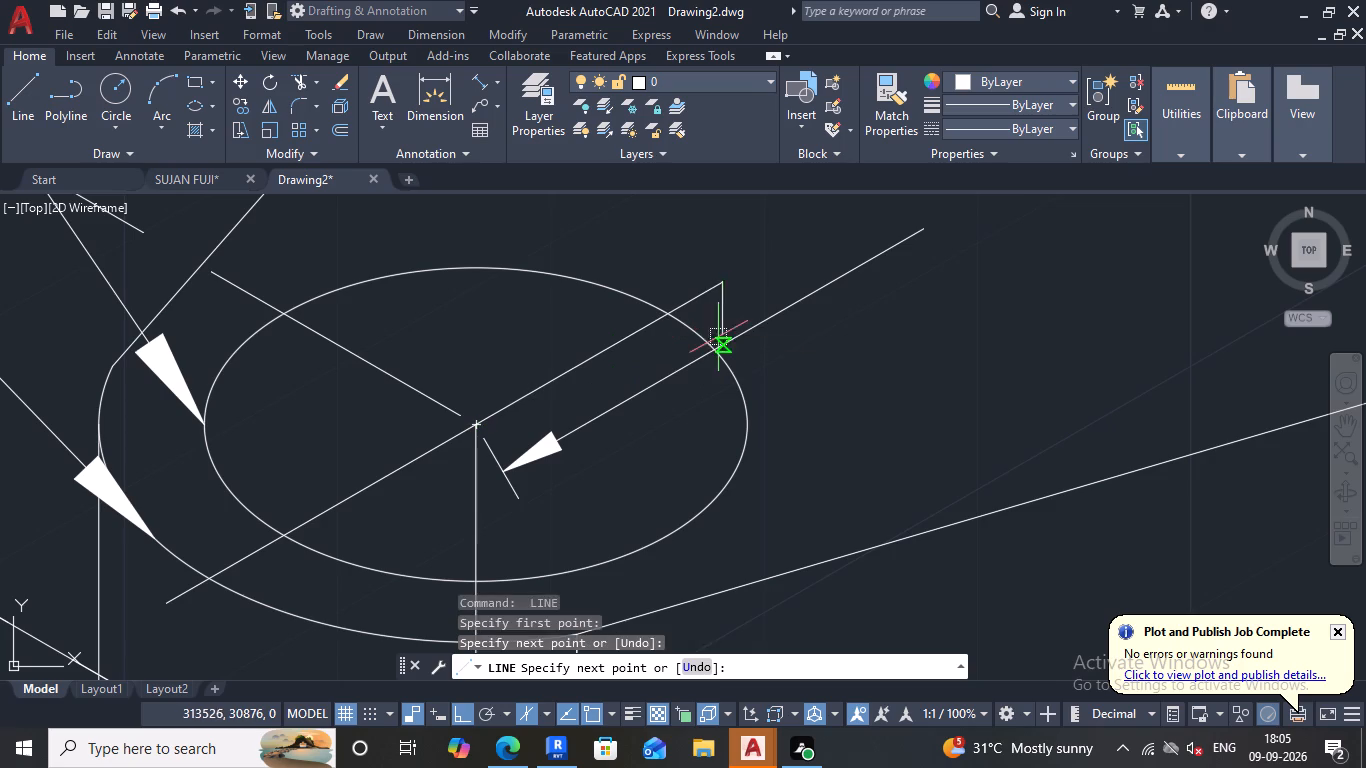
pyautogui.press('space')
# On isoplane Left, draw a line from the 18Ø hole's centre toward 330°, extending past the boss's outline.
pyautogui.press('space')
pyautogui.click(477, 426)
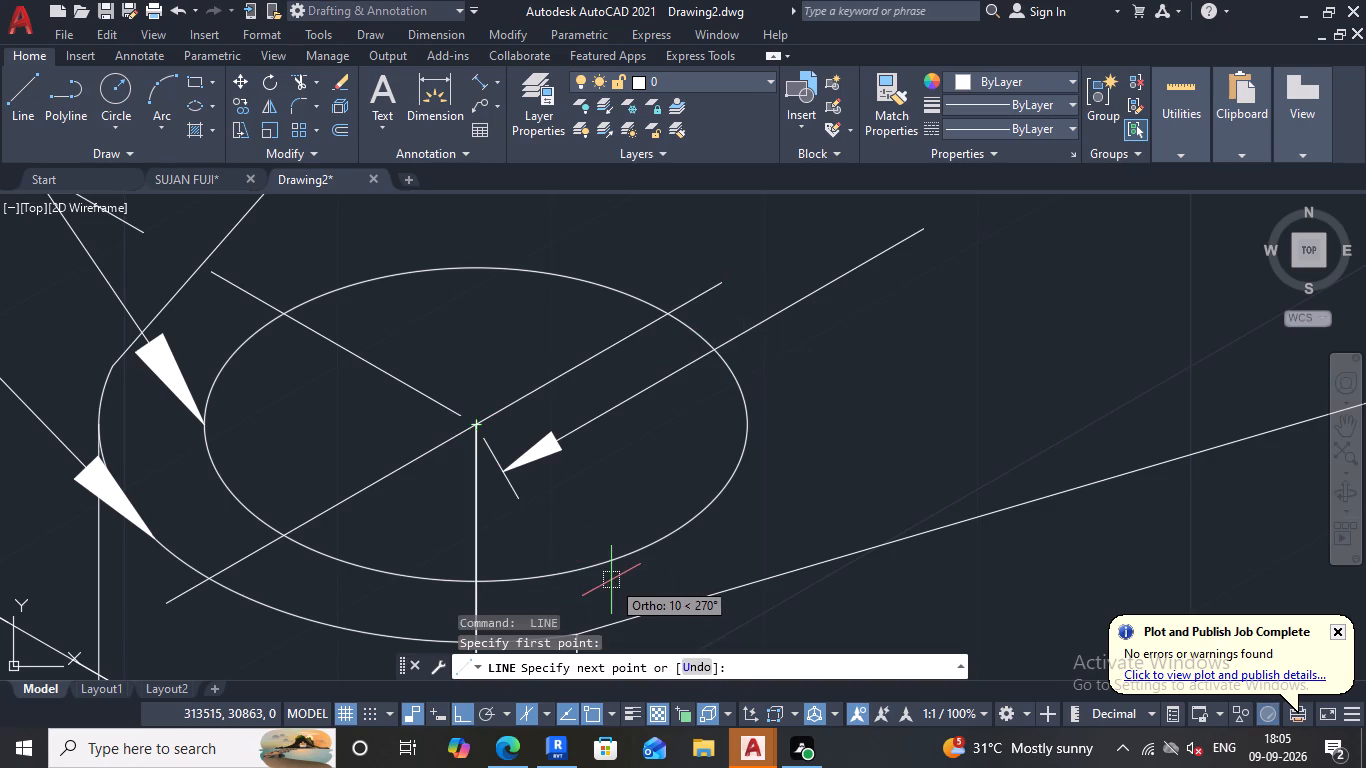
pyautogui.press('F5')
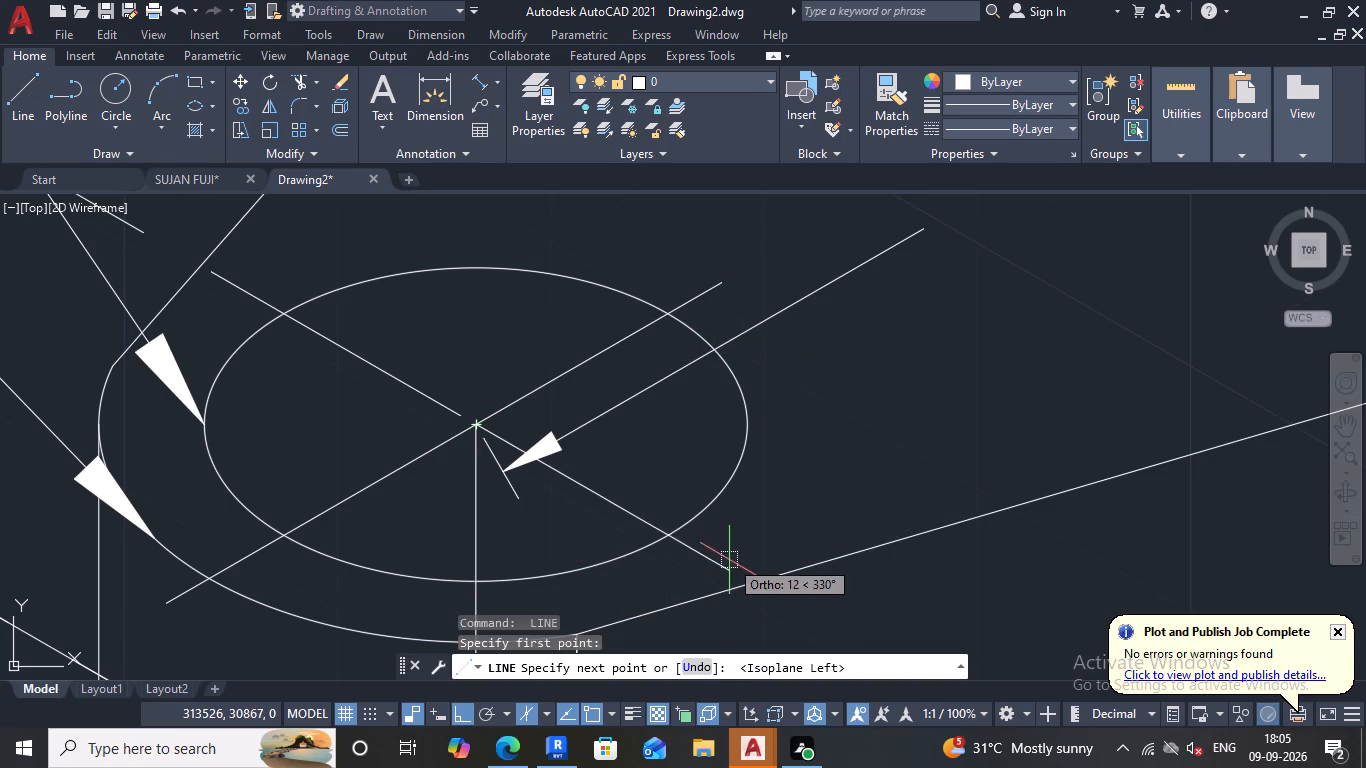
pyautogui.click(805, 618)
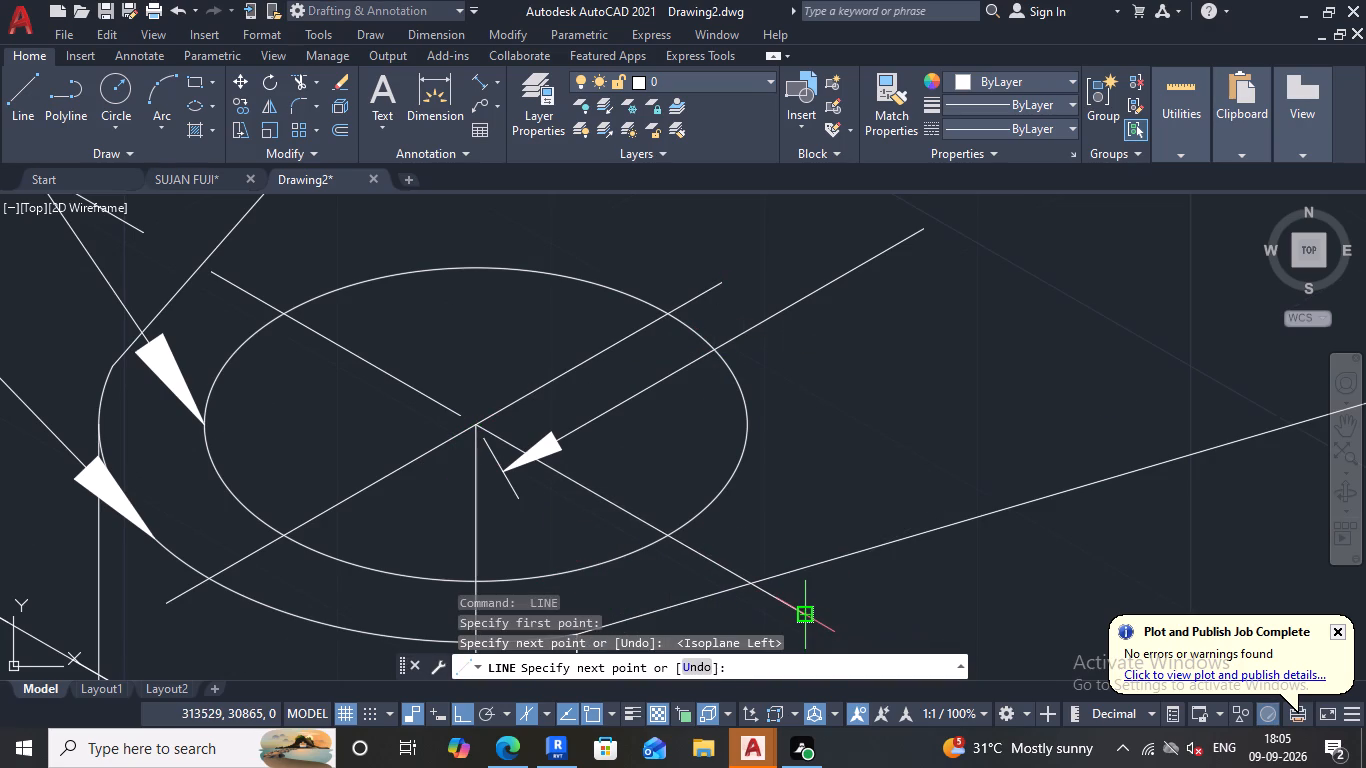
pyautogui.press('Escape')
# Match the three new lines through the 18Ø hole to the elliptical hole's dash-dot centre line.
pyautogui.scroll(-2, 814, 513)
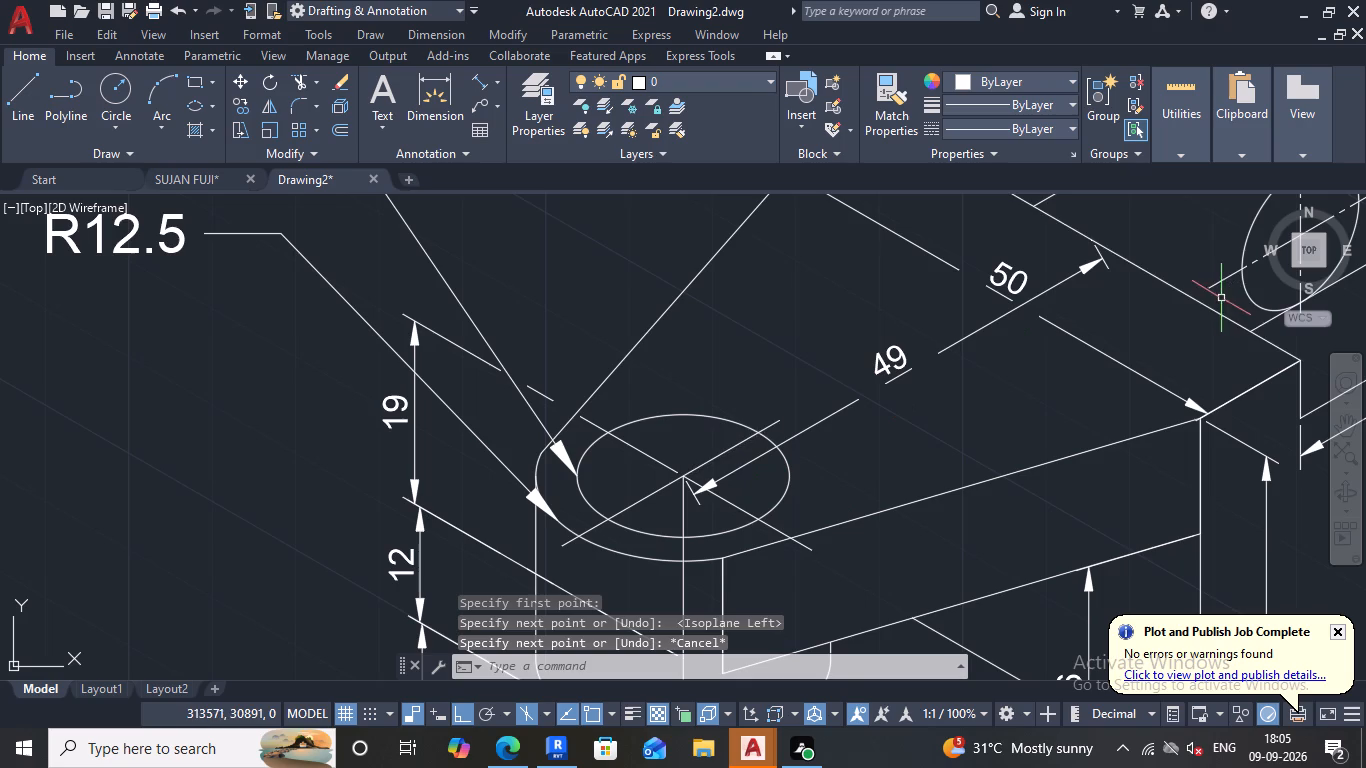
pyautogui.moveTo(995, 415); pyautogui.dragTo(785, 453, button='middle')
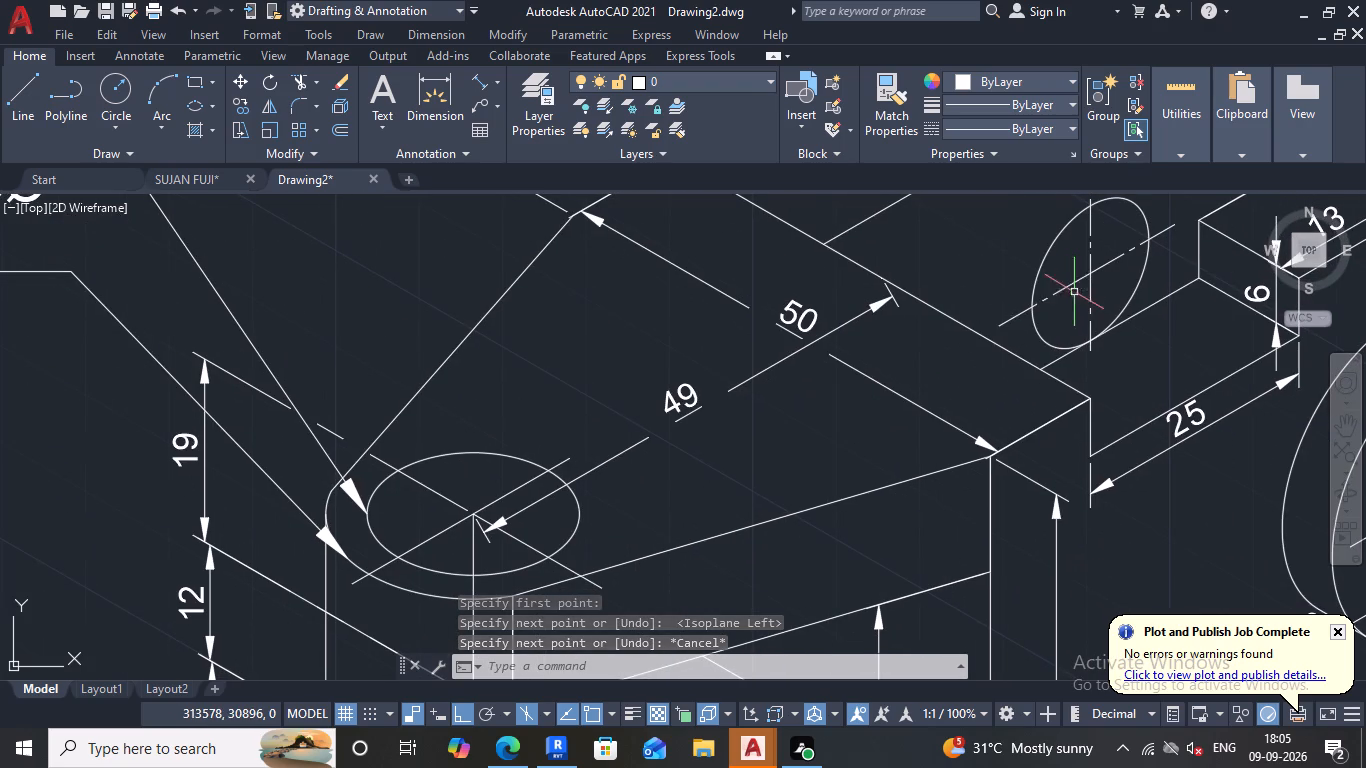
pyautogui.click(898, 104)
pyautogui.click(1053, 299)
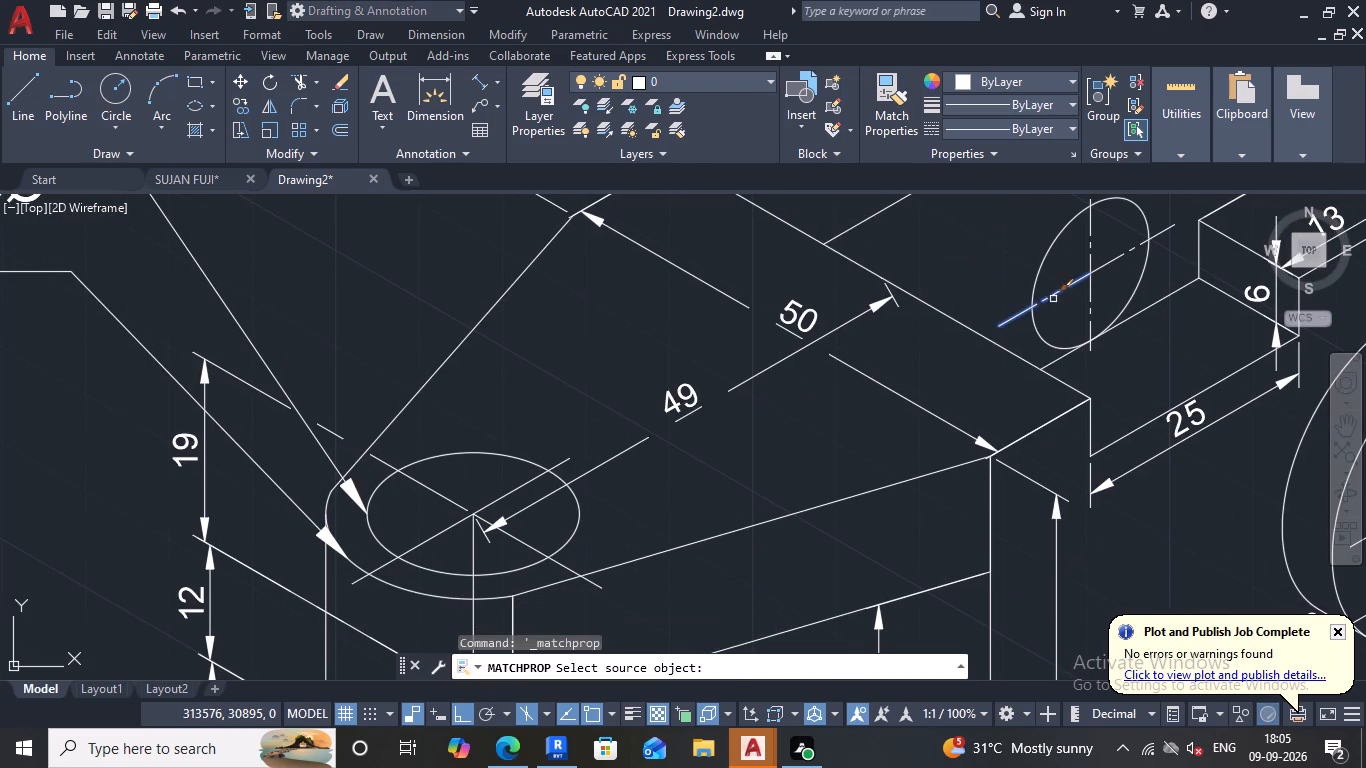
pyautogui.click(501, 499)
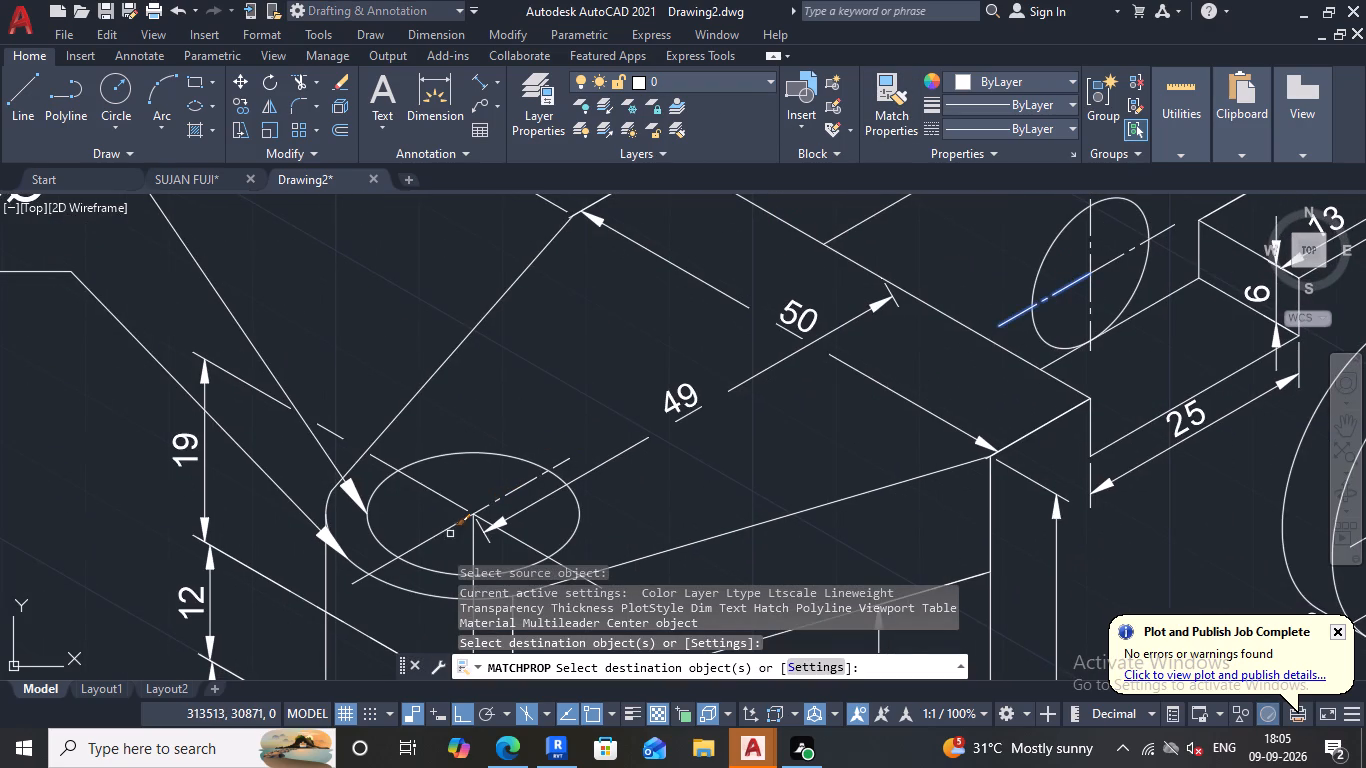
pyautogui.click(444, 527)
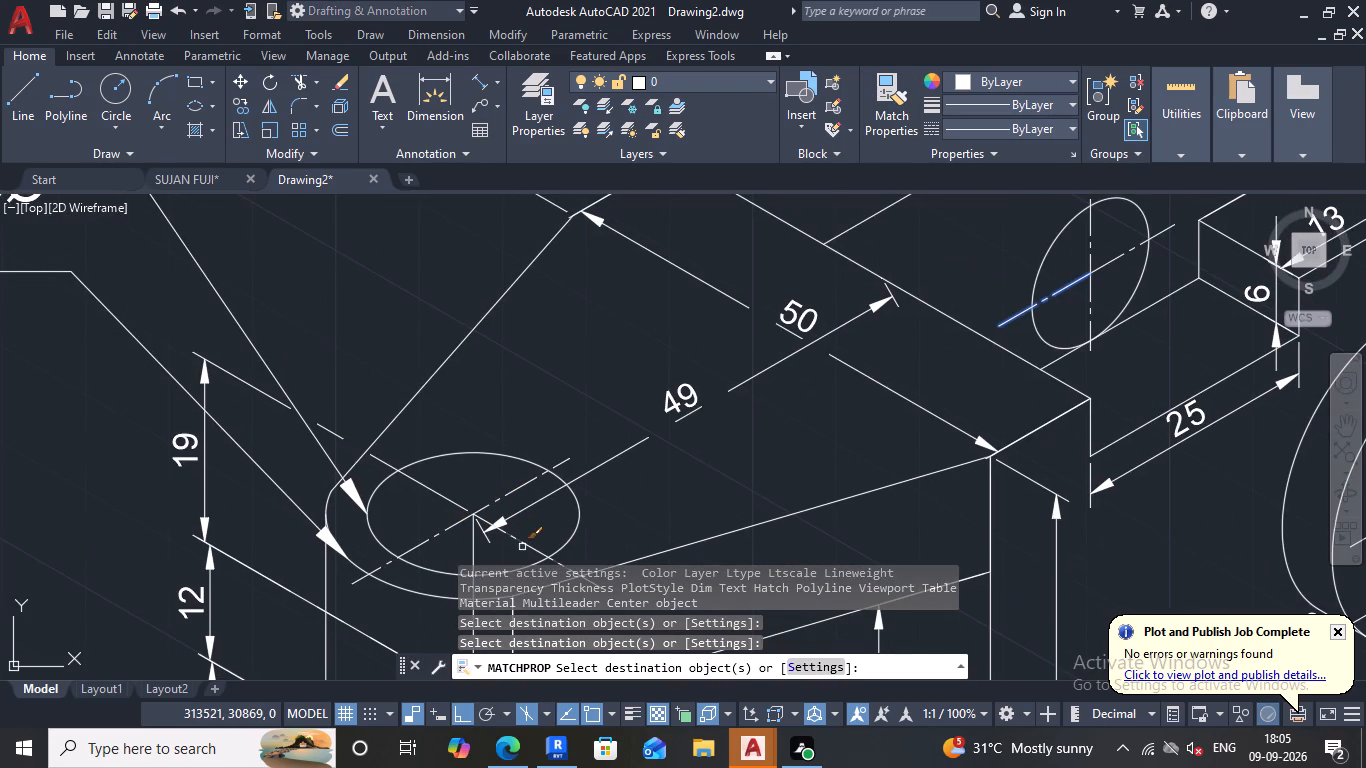
pyautogui.click(526, 546)
pyautogui.scroll(-4, 566, 489)
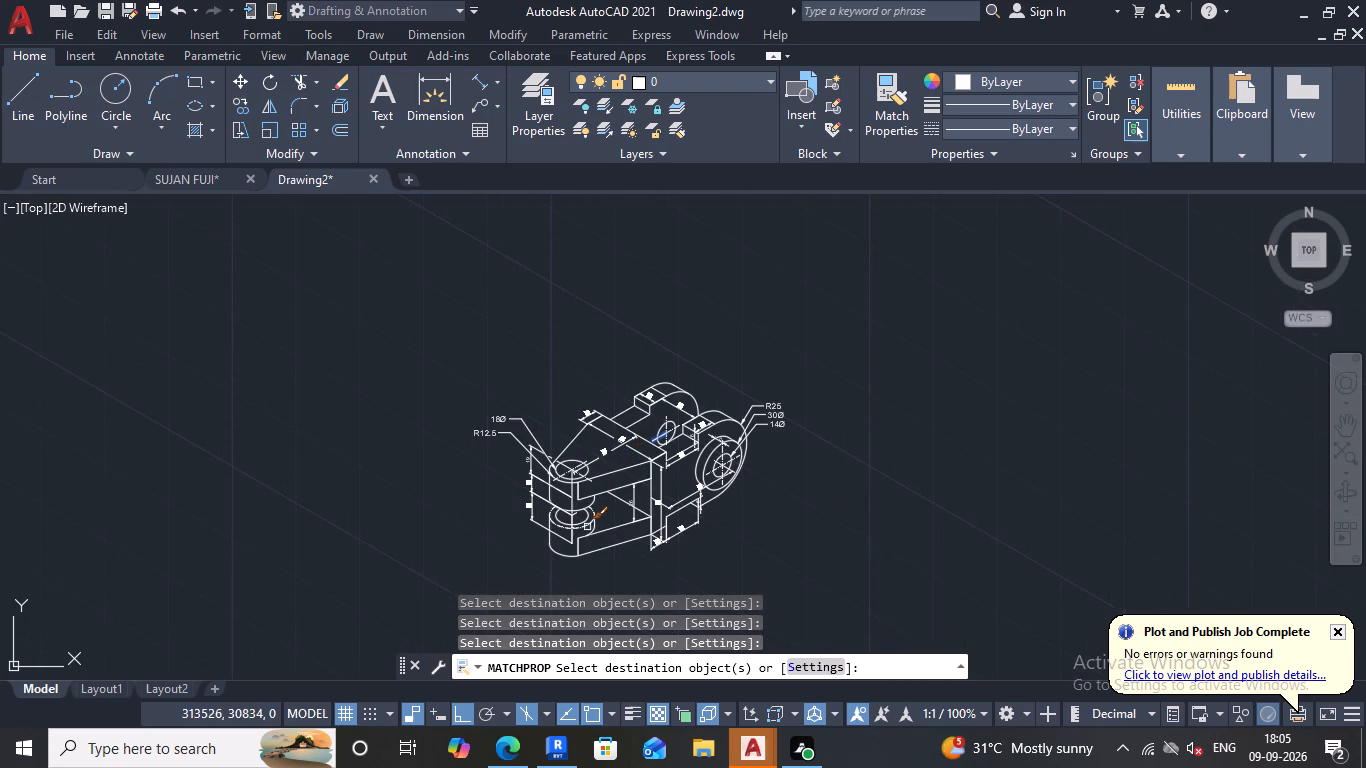
pyautogui.scroll(3, 585, 528)
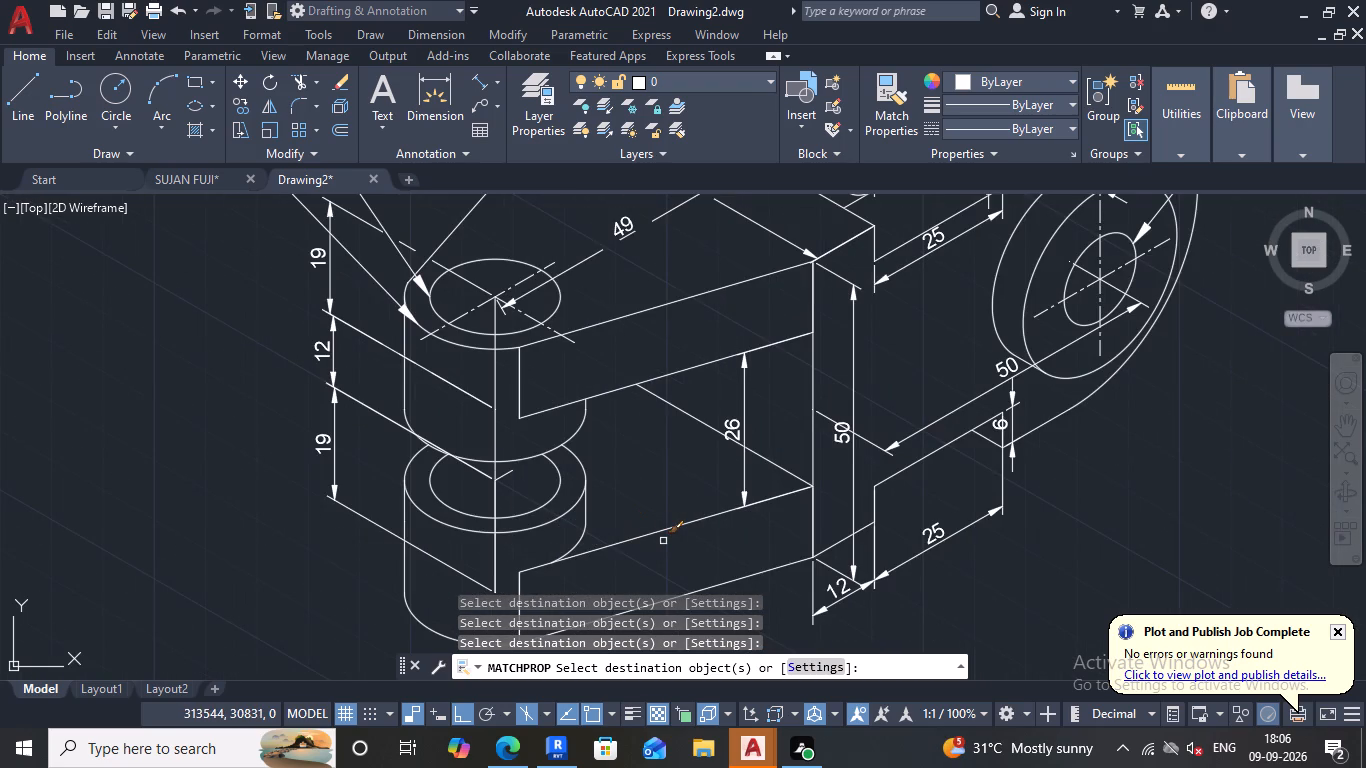
# Draw a line from the centre of the lower boss's hole toward 330°, extending past the boss's top outline.
pyautogui.press('Escape')
pyautogui.scroll(1, 555, 497)
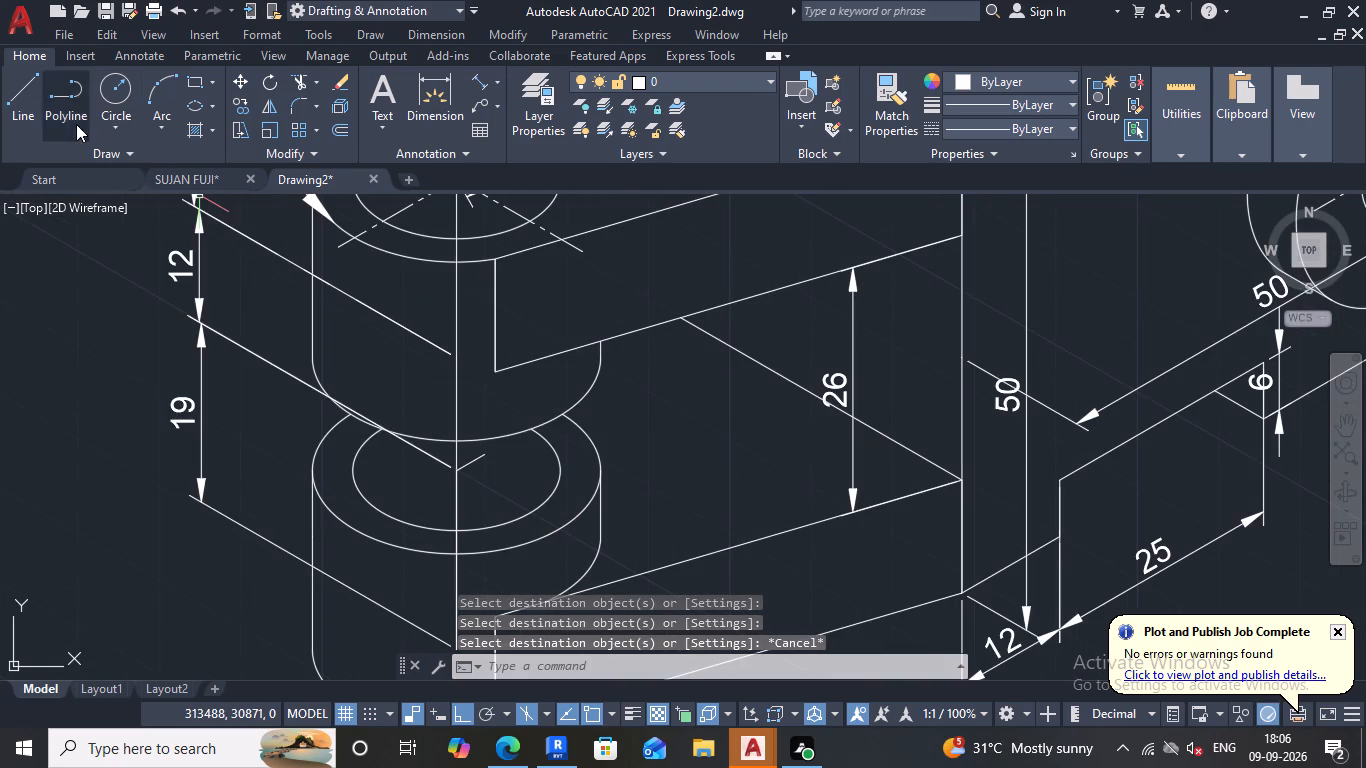
pyautogui.click(28, 96)
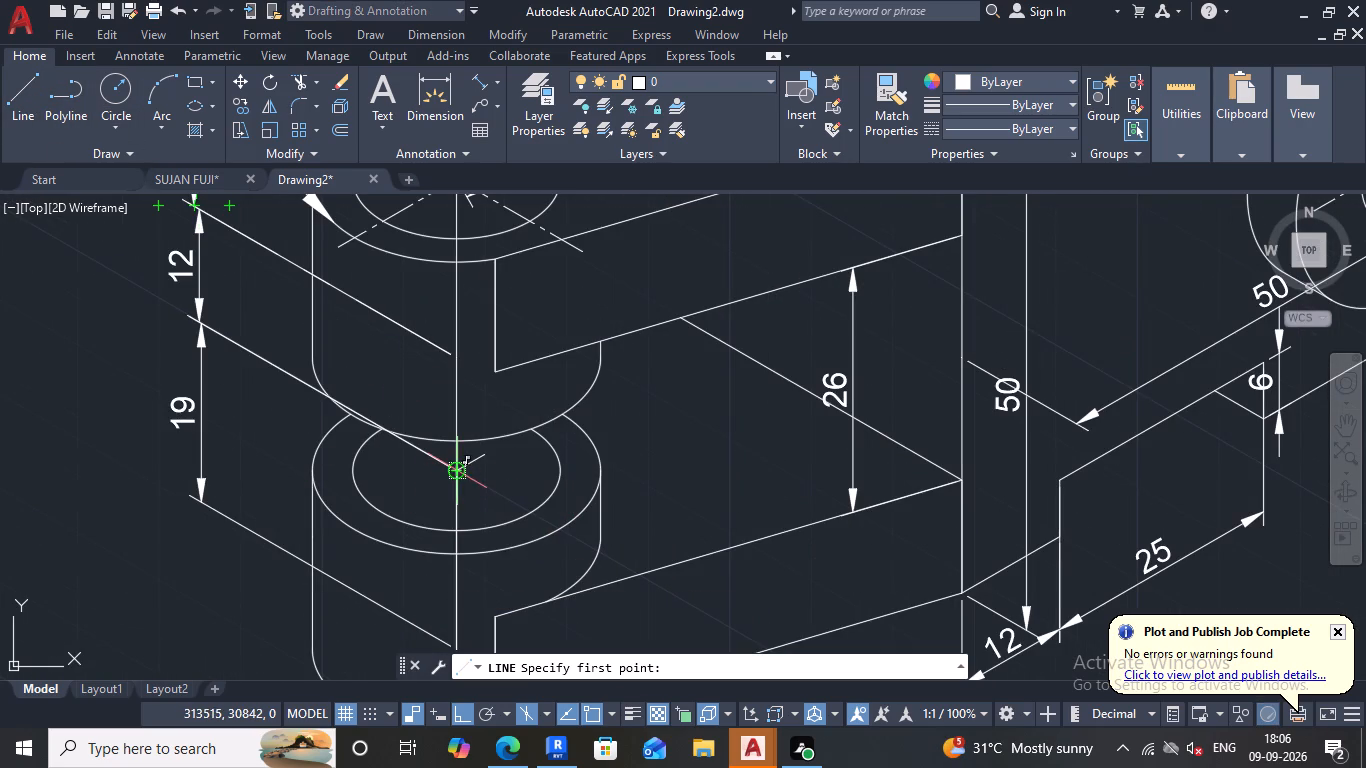
pyautogui.click(455, 473)
pyautogui.click(585, 547)
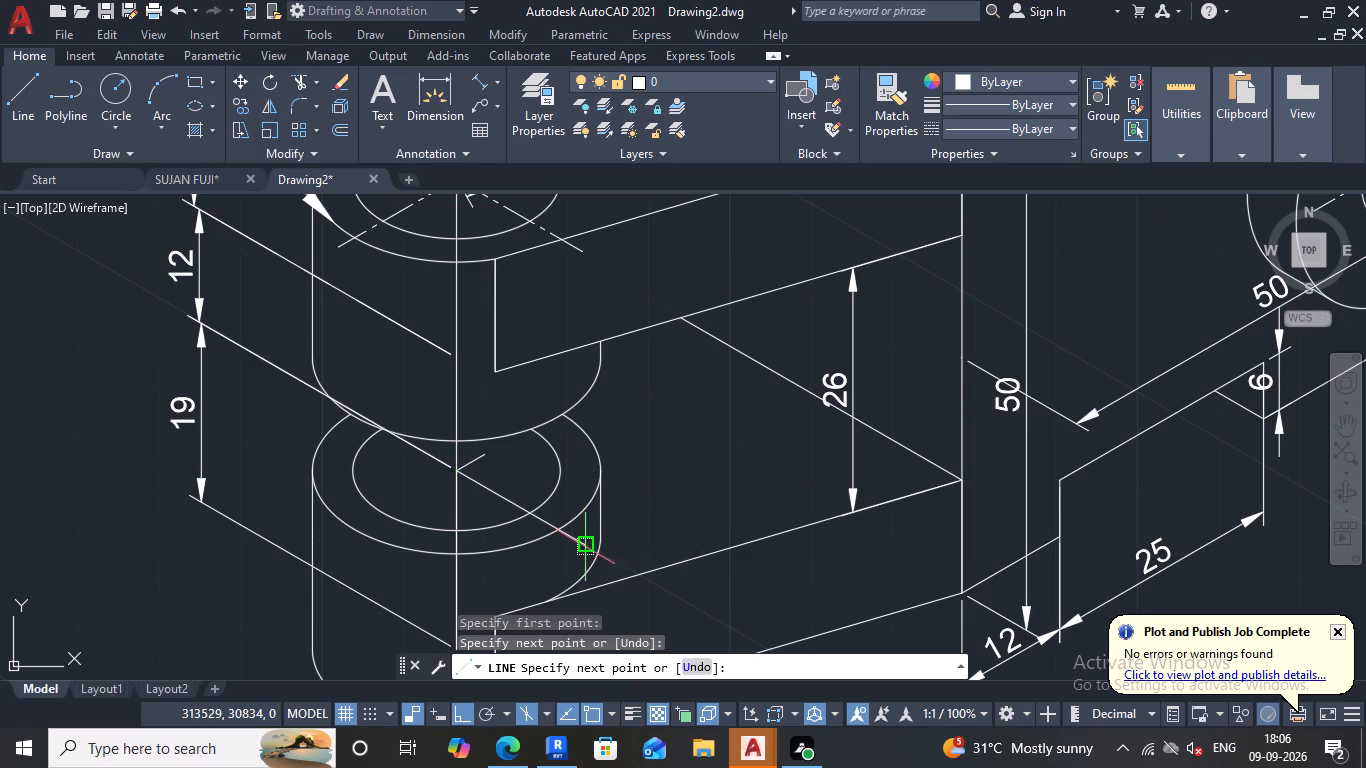
pyautogui.press('Escape')
# On isoplane Top, draw lines from the lower hole's centre toward 210° past the boss's outline and about 8 mm toward 30°.
pyautogui.press('space')
pyautogui.click(458, 471)
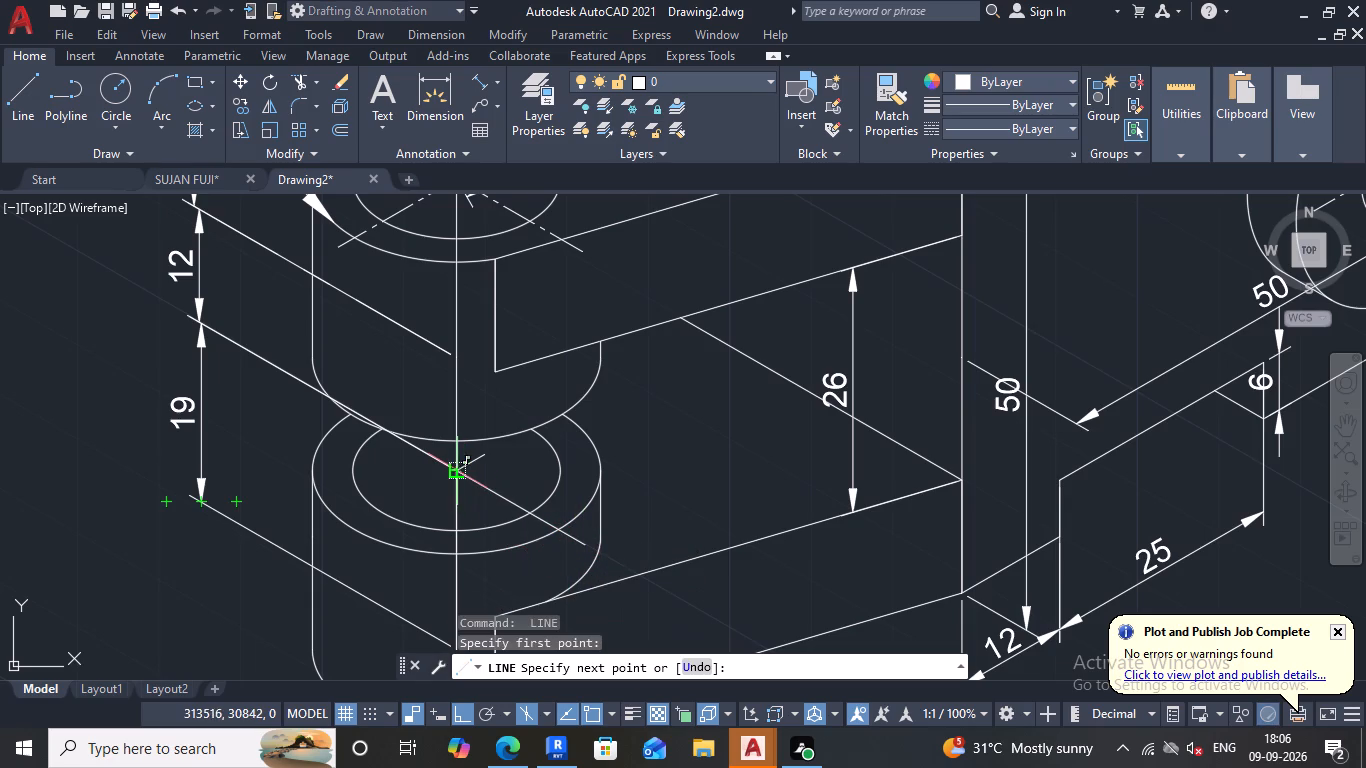
pyautogui.scroll(2, 340, 536)
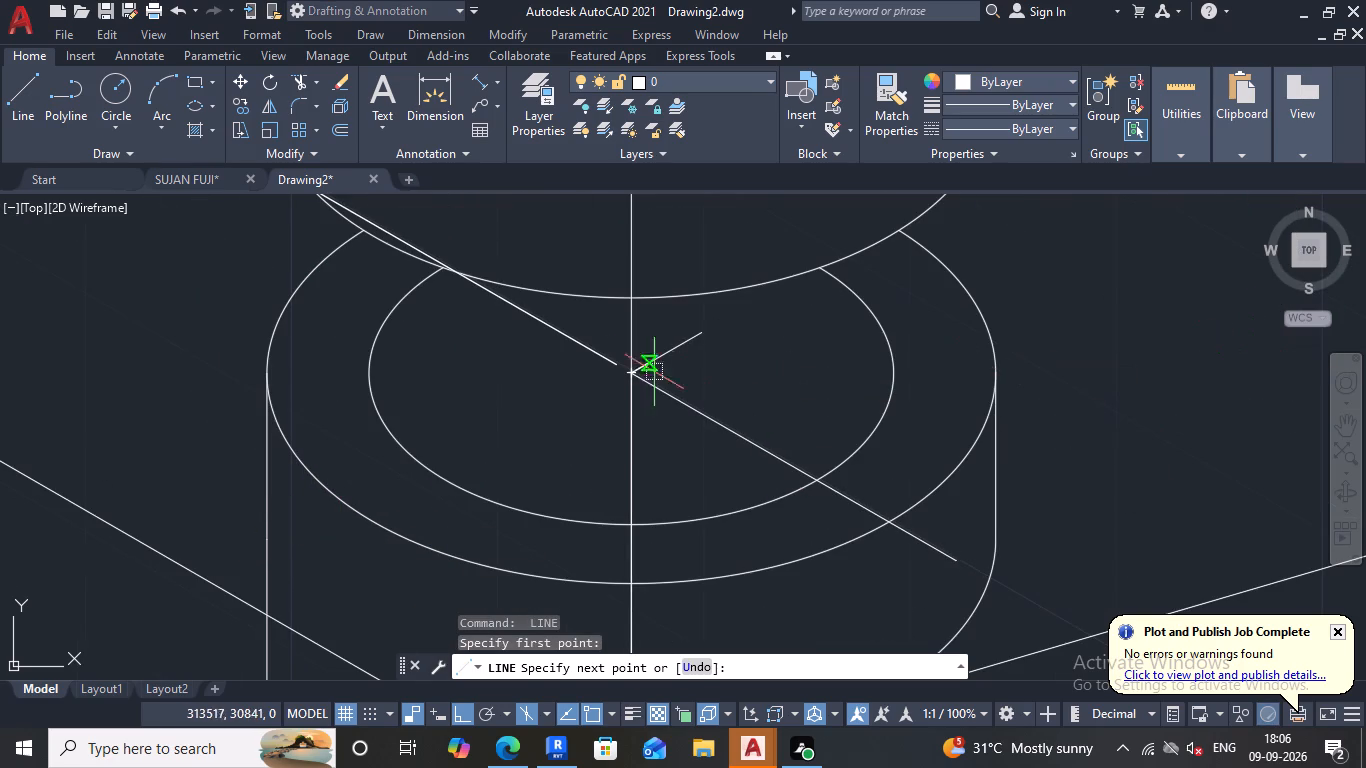
pyautogui.press('F5')
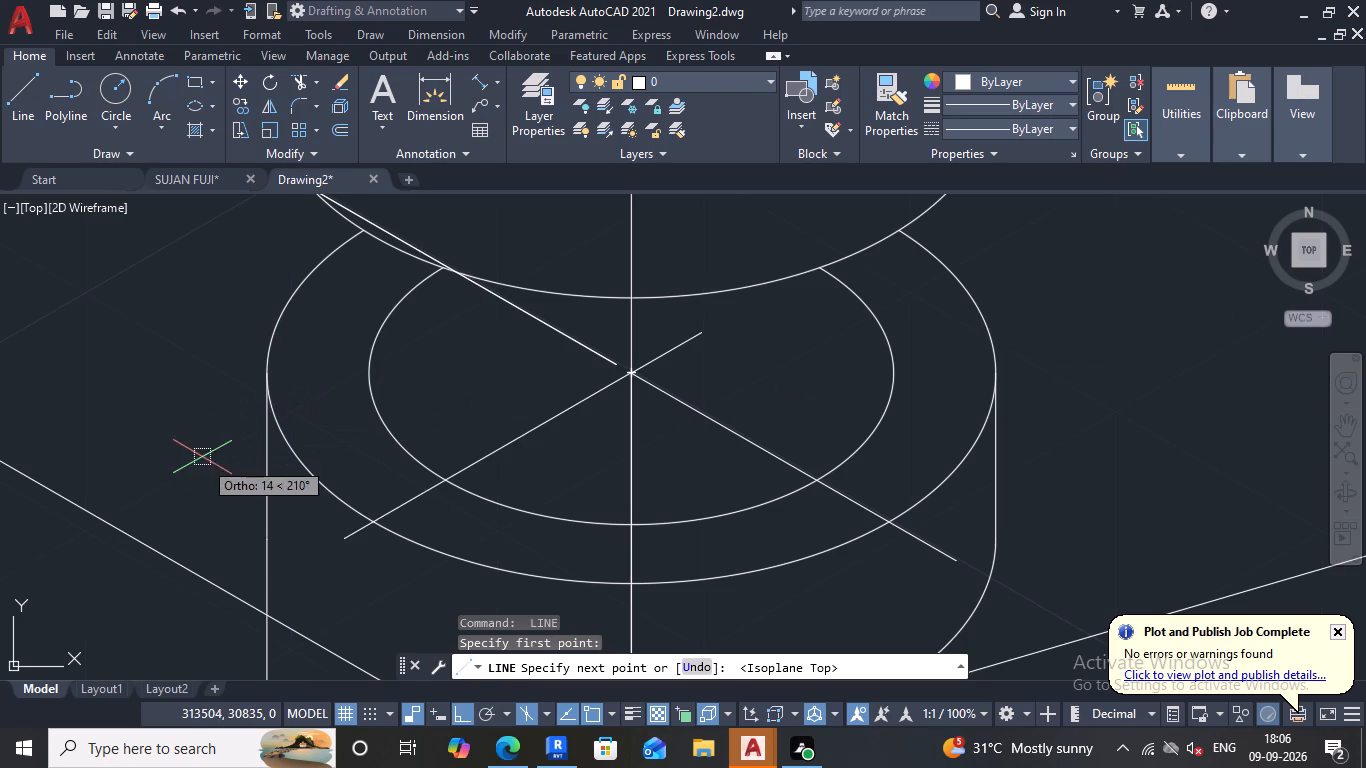
pyautogui.click(245, 544)
pyautogui.press('space')
pyautogui.press('space')
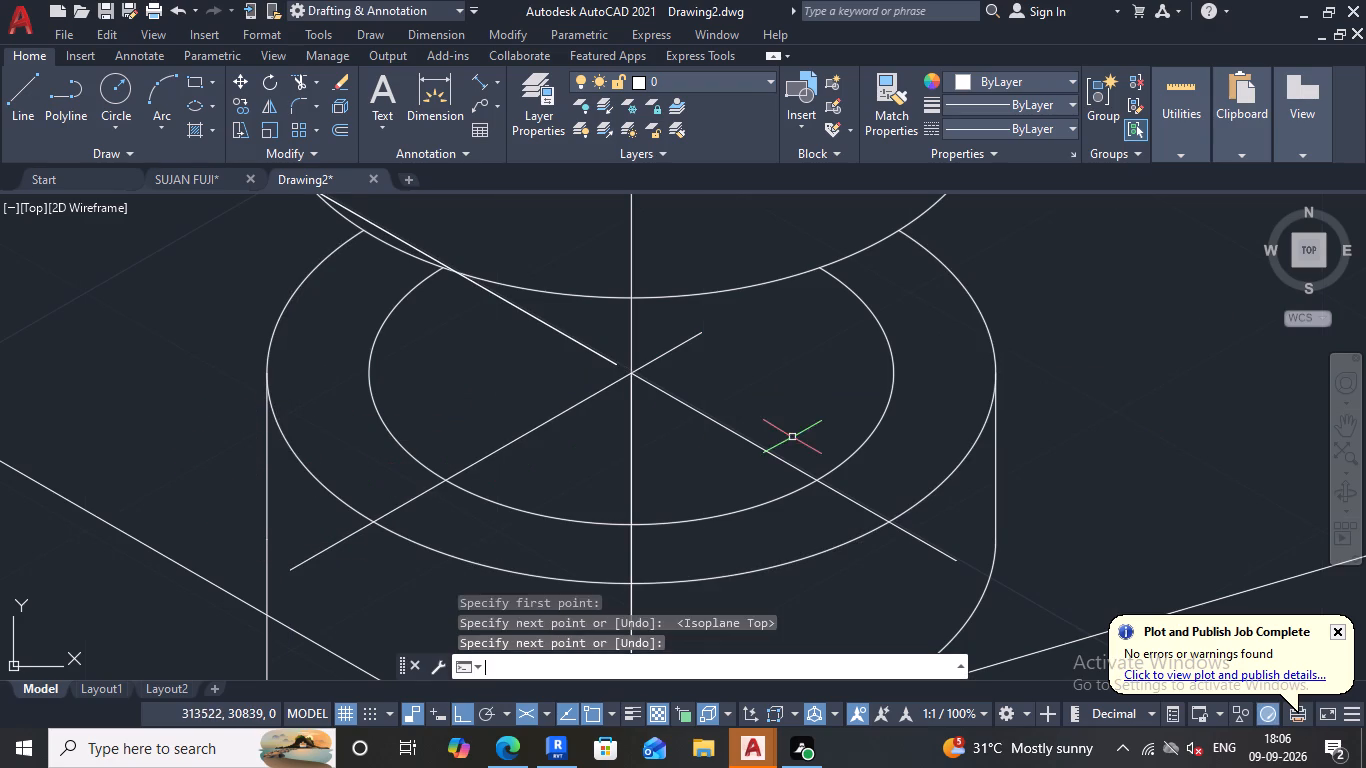
pyautogui.click(628, 373)
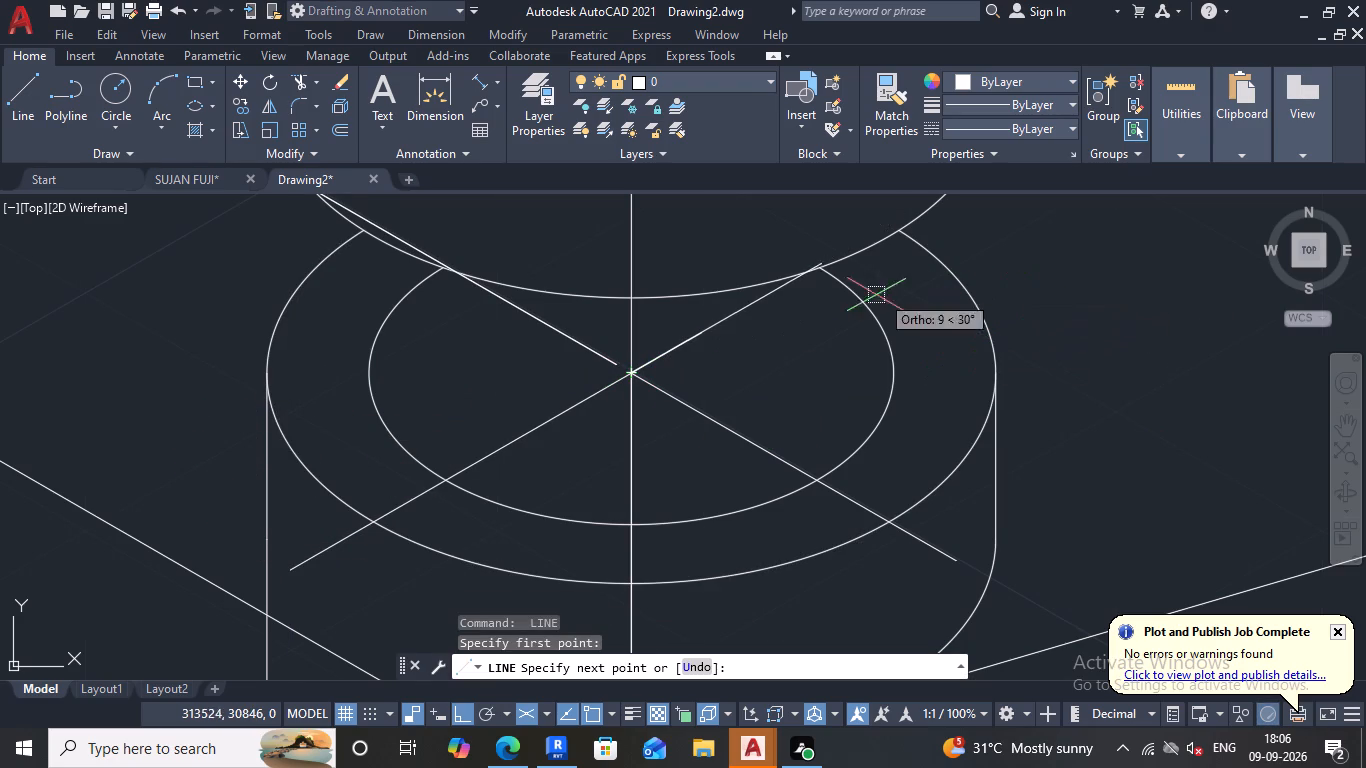
pyautogui.scroll(4, 815, 292)
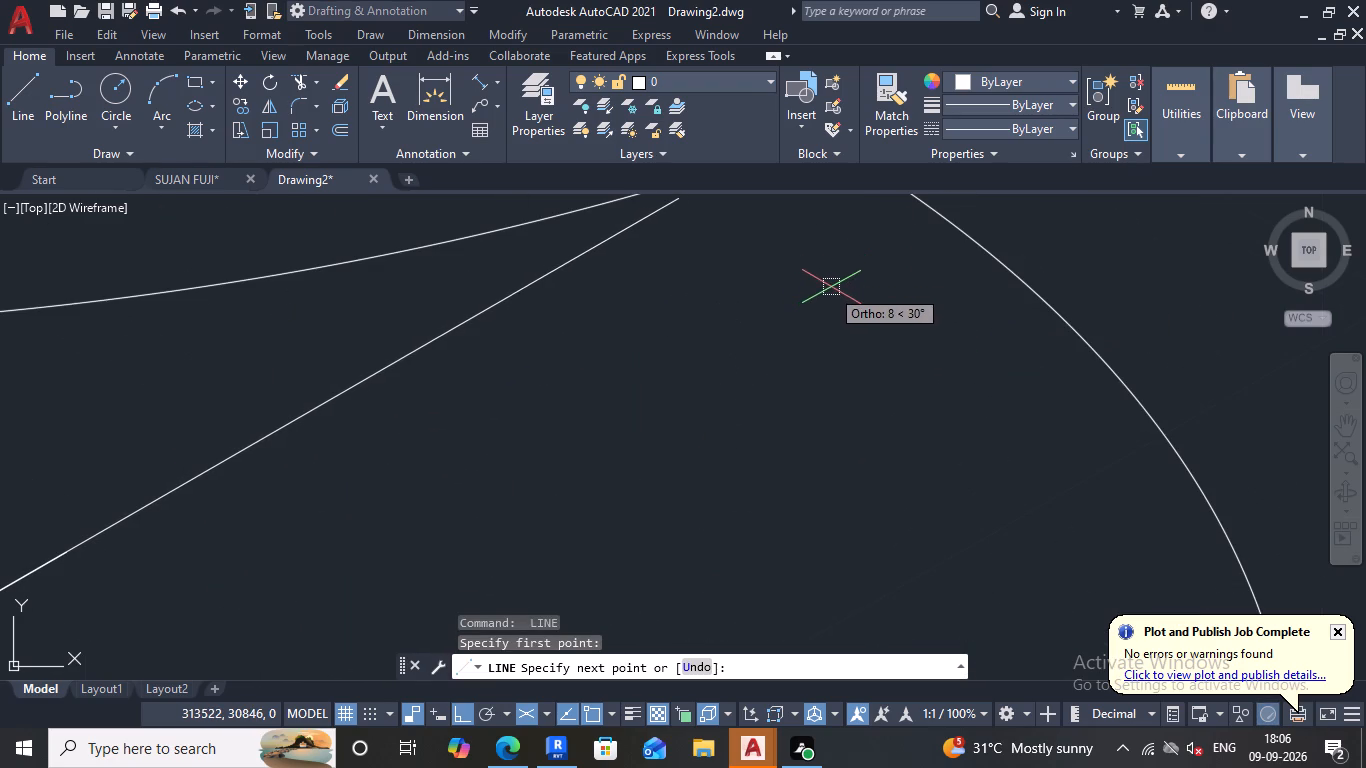
pyautogui.click(831, 287)
pyautogui.press('Escape')
pyautogui.scroll(-2, 827, 297)
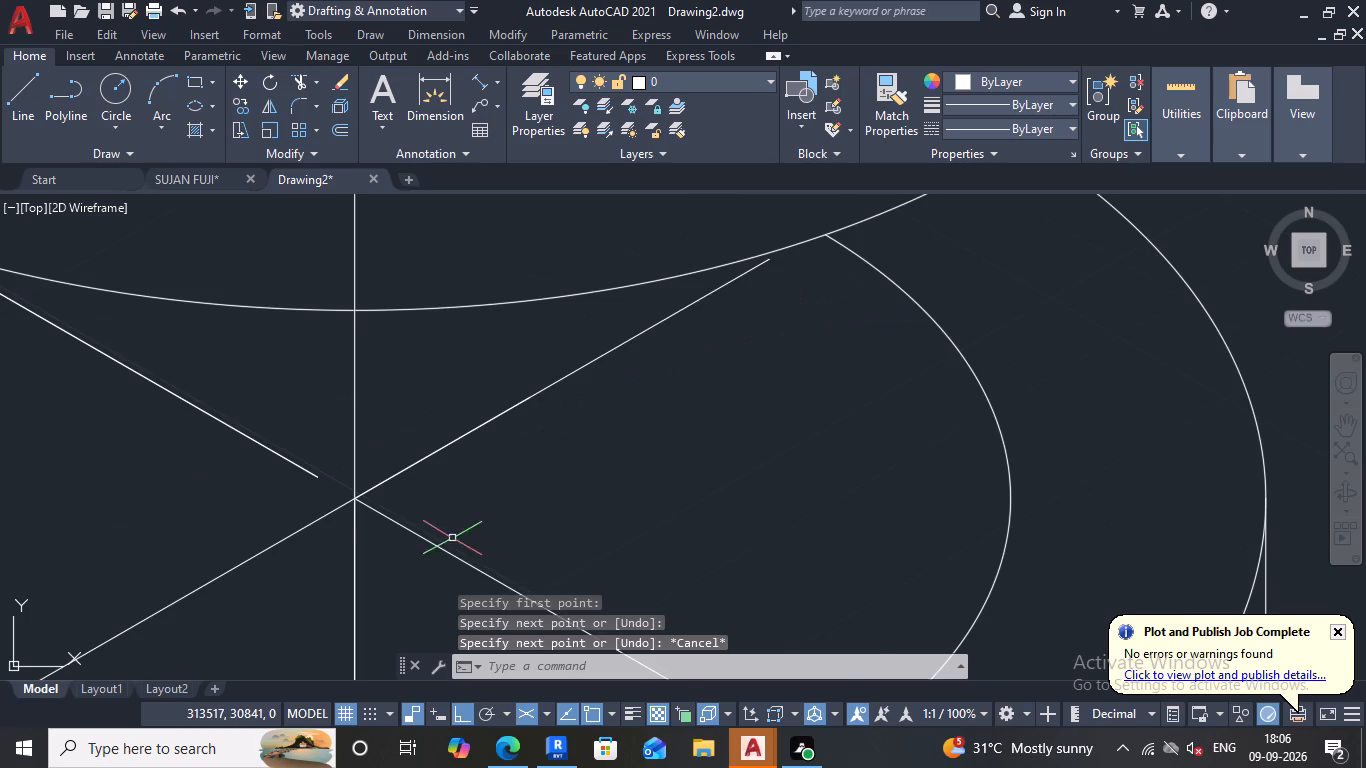
# Delete the two overlapping vertical construction lines running through the centres of the upper and lower bosses.
pyautogui.scroll(-1, 398, 496)
pyautogui.moveTo(404, 493); pyautogui.dragTo(537, 409, button='middle')
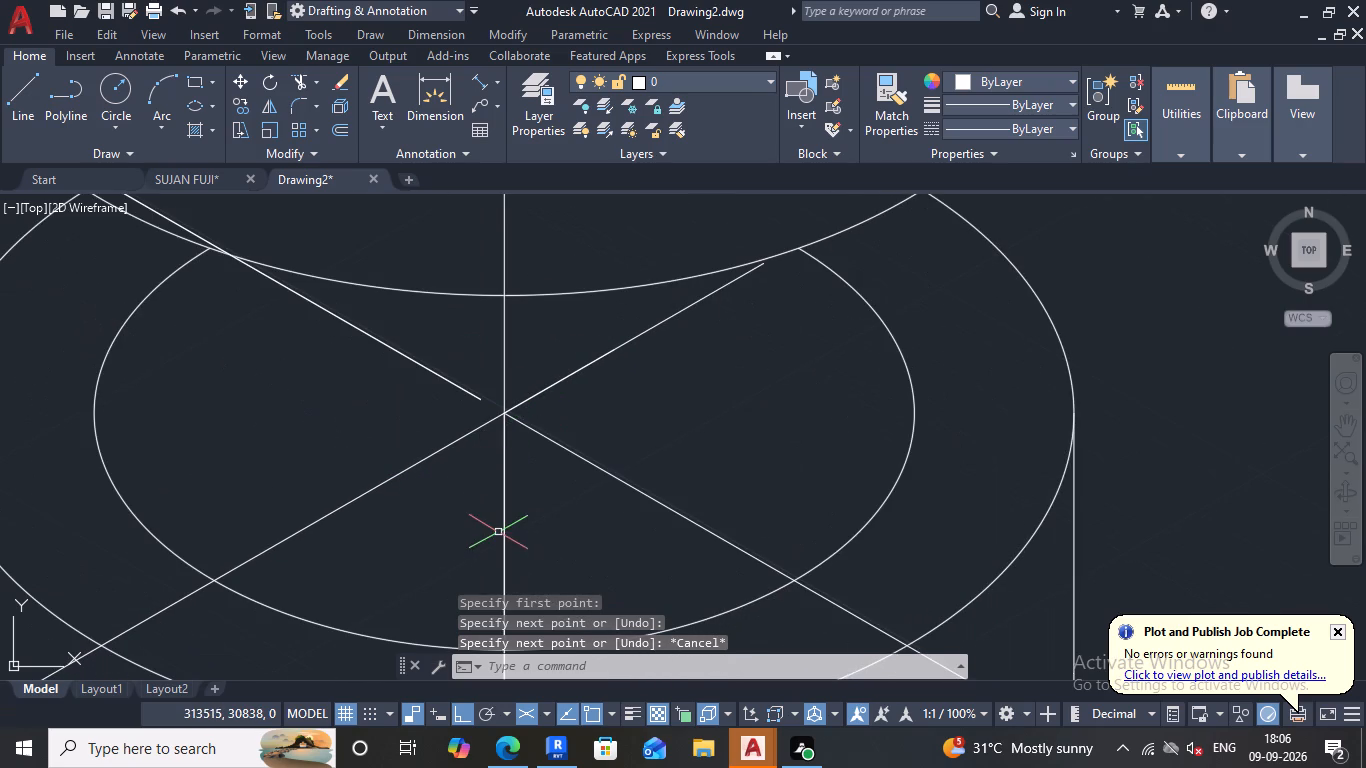
pyautogui.click(504, 511)
pyautogui.press('Delete')
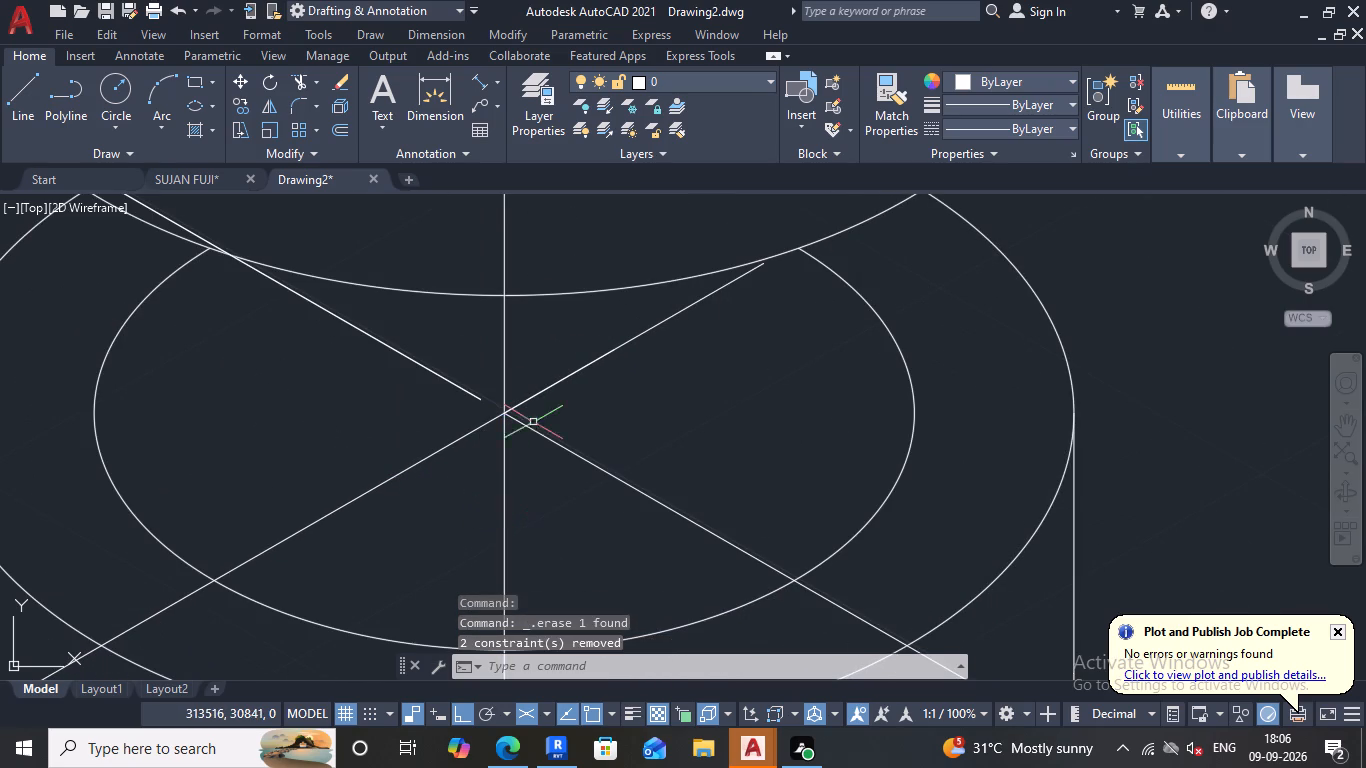
pyautogui.click(506, 487)
pyautogui.scroll(-2, 548, 468)
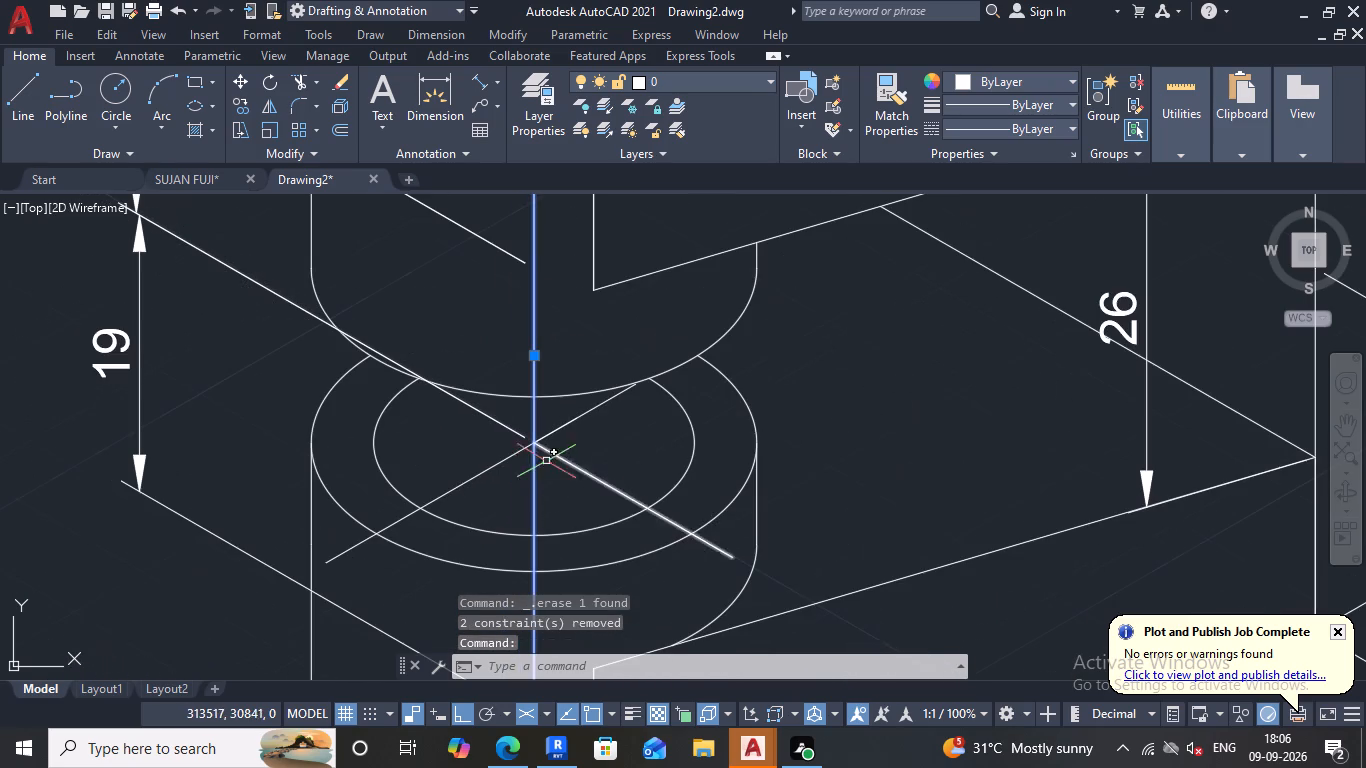
pyautogui.press('Delete')
pyautogui.scroll(-1, 821, 535)
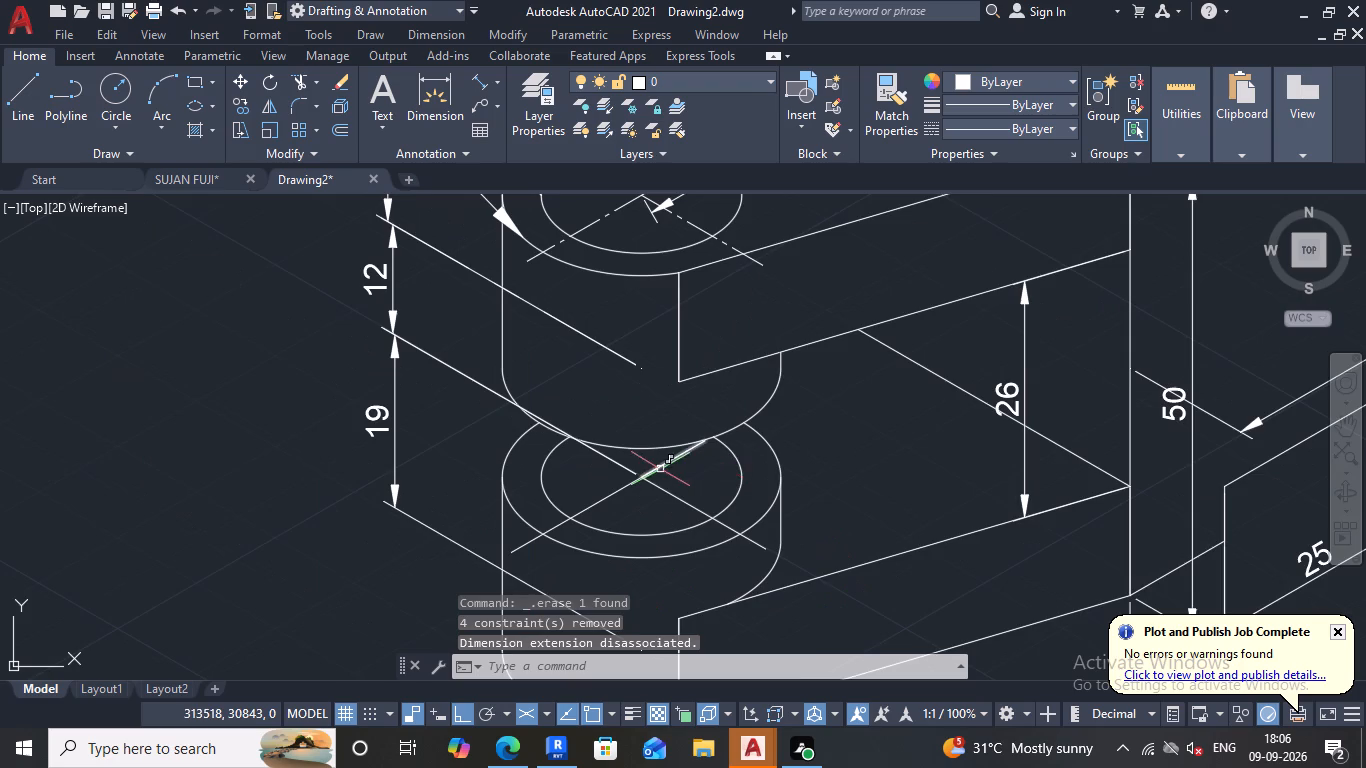
# Draw a line from the lower hole's centre toward 150°, ending near the upper boss's bottom edge.
pyautogui.scroll(2, 660, 469)
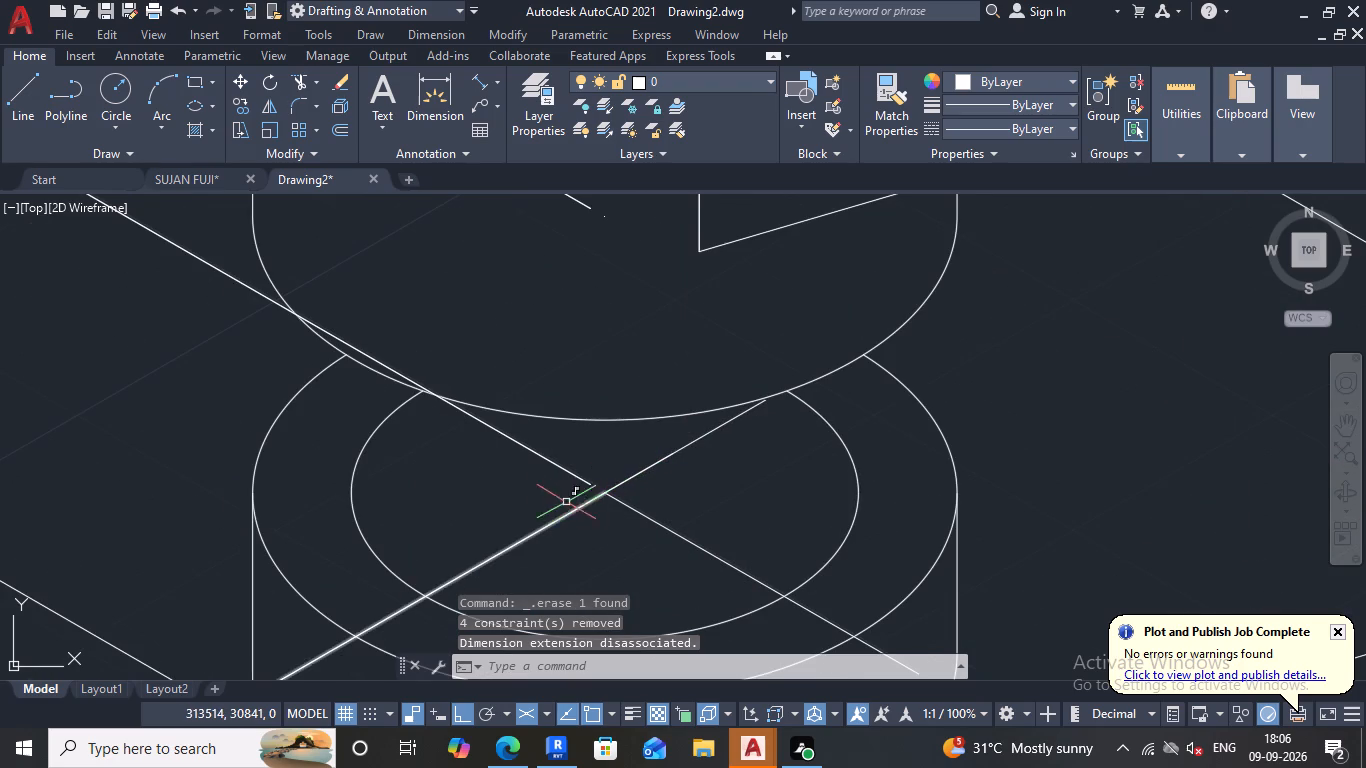
pyautogui.click(26, 98)
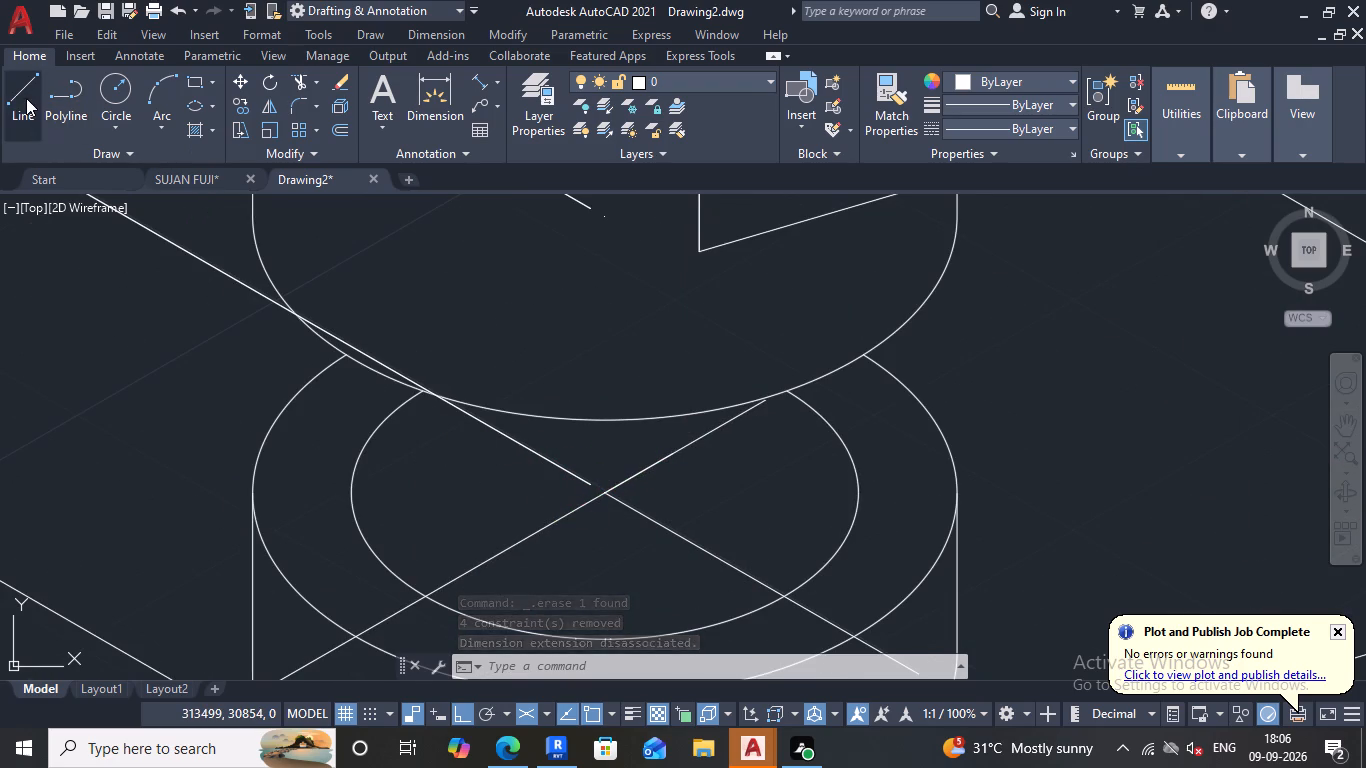
pyautogui.click(604, 493)
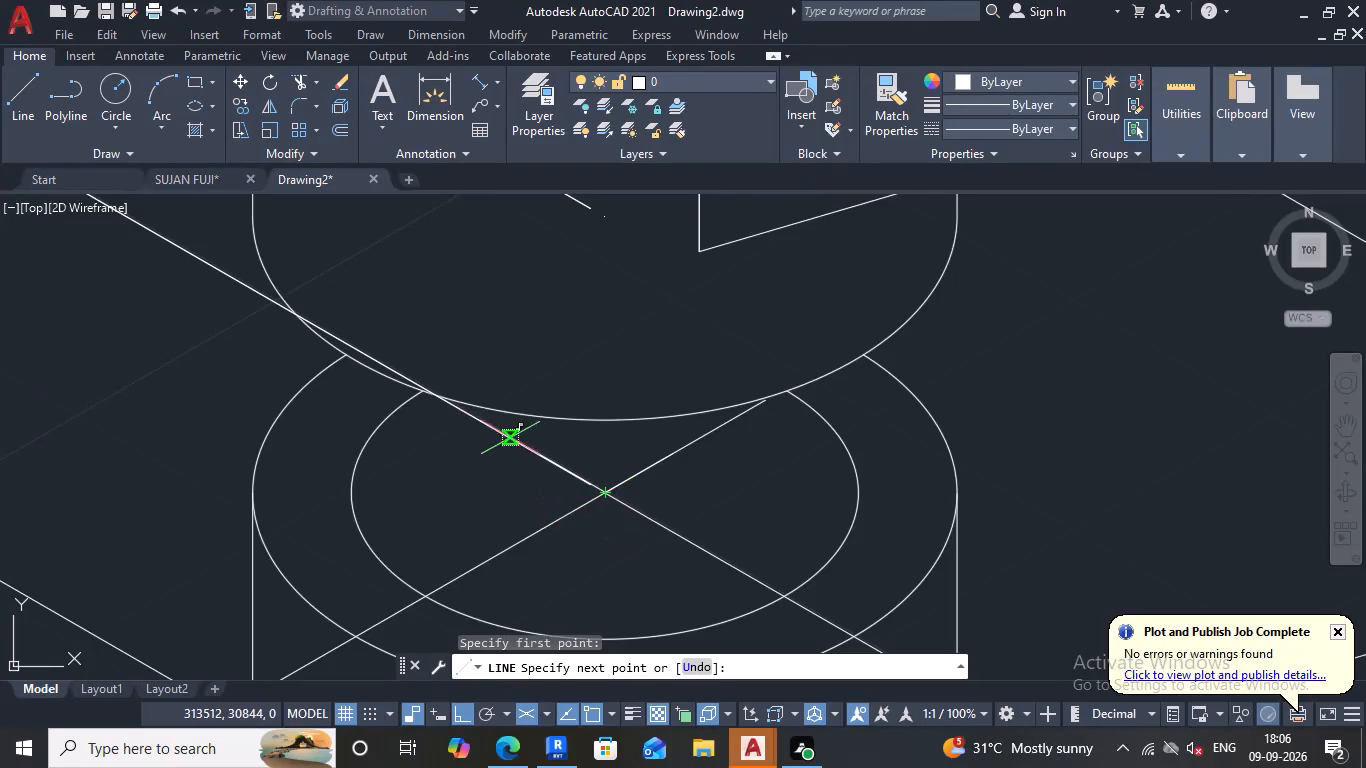
pyautogui.moveTo(487, 427); pyautogui.dragTo(530, 521, button='middle')
pyautogui.click(502, 511)
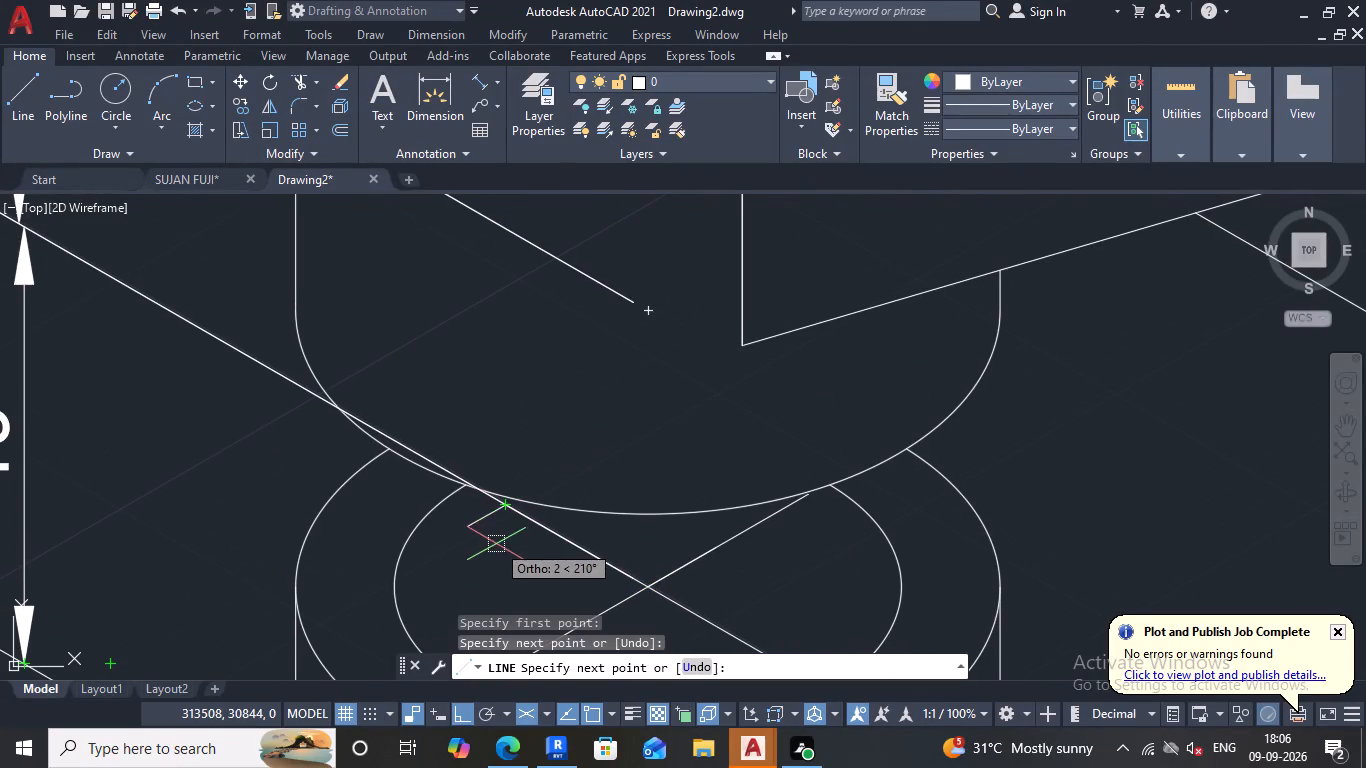
pyautogui.press('Escape')
# Match the 210°, 330° and 30° lines in the lower hole to the 18Ø hole's dash-dot centre line.
pyautogui.click(900, 111)
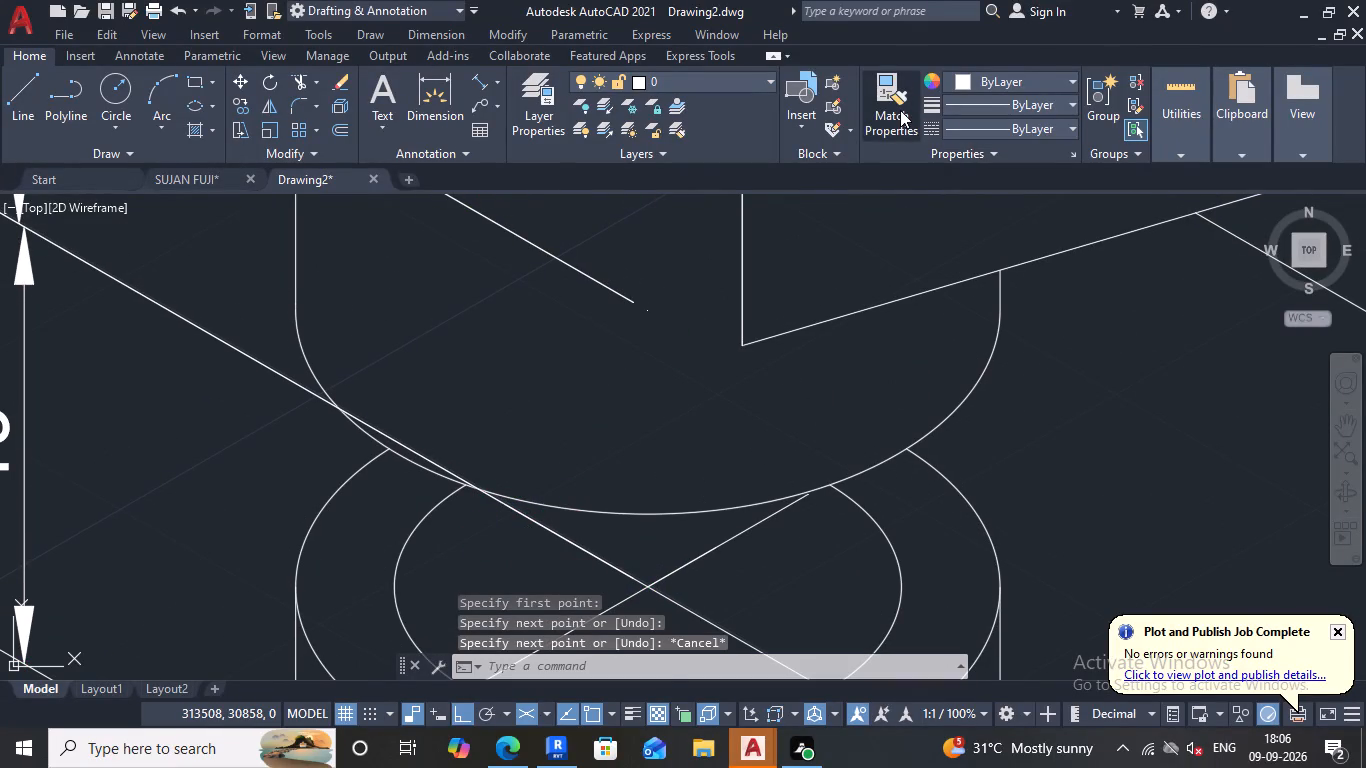
pyautogui.scroll(-3, 914, 372)
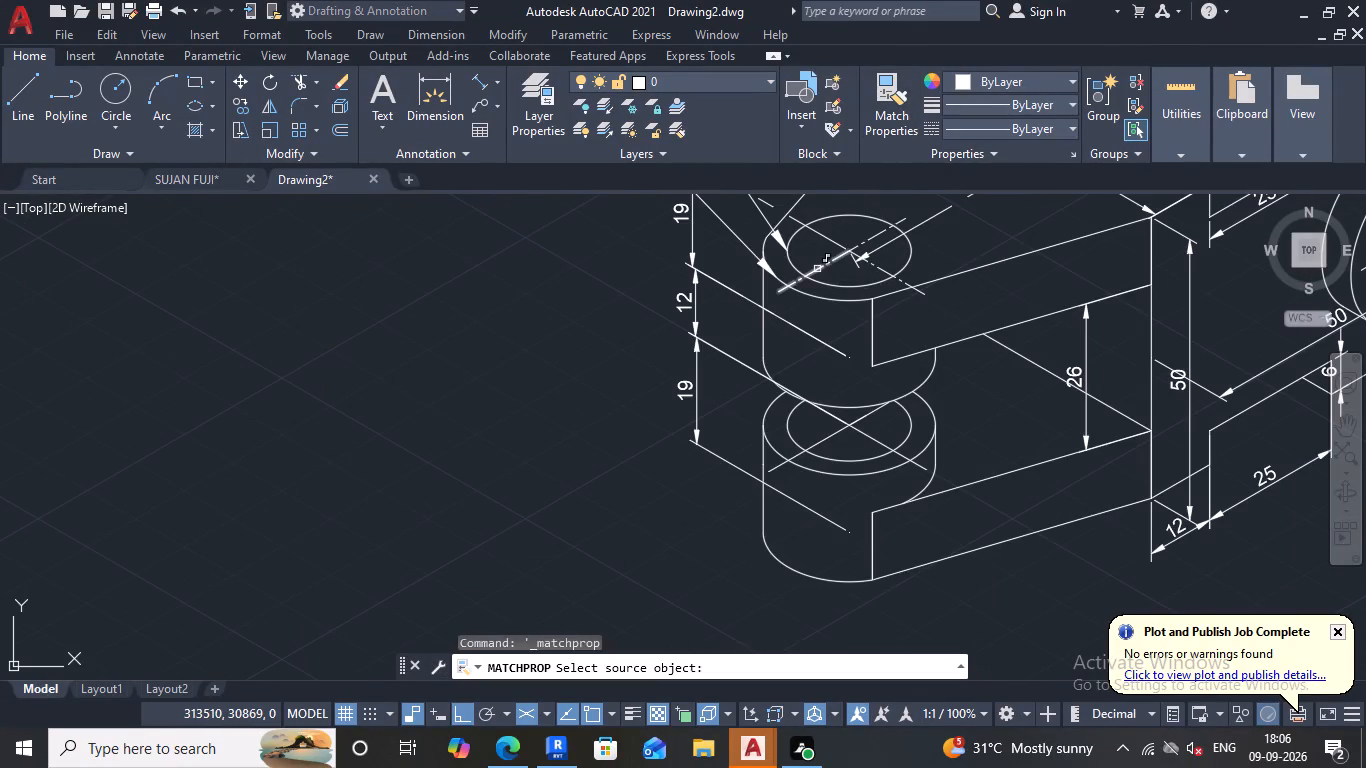
pyautogui.click(817, 269)
pyautogui.click(832, 438)
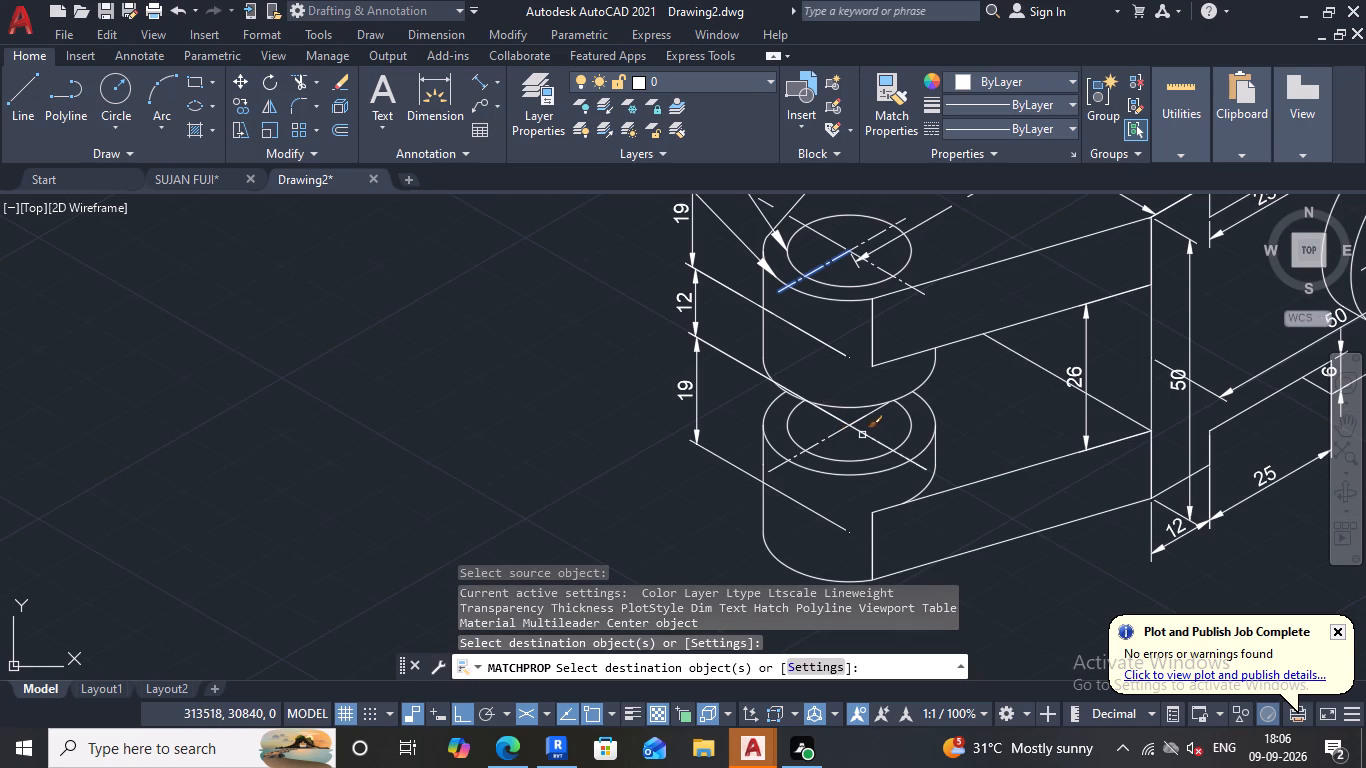
pyautogui.click(865, 435)
pyautogui.scroll(2, 862, 422)
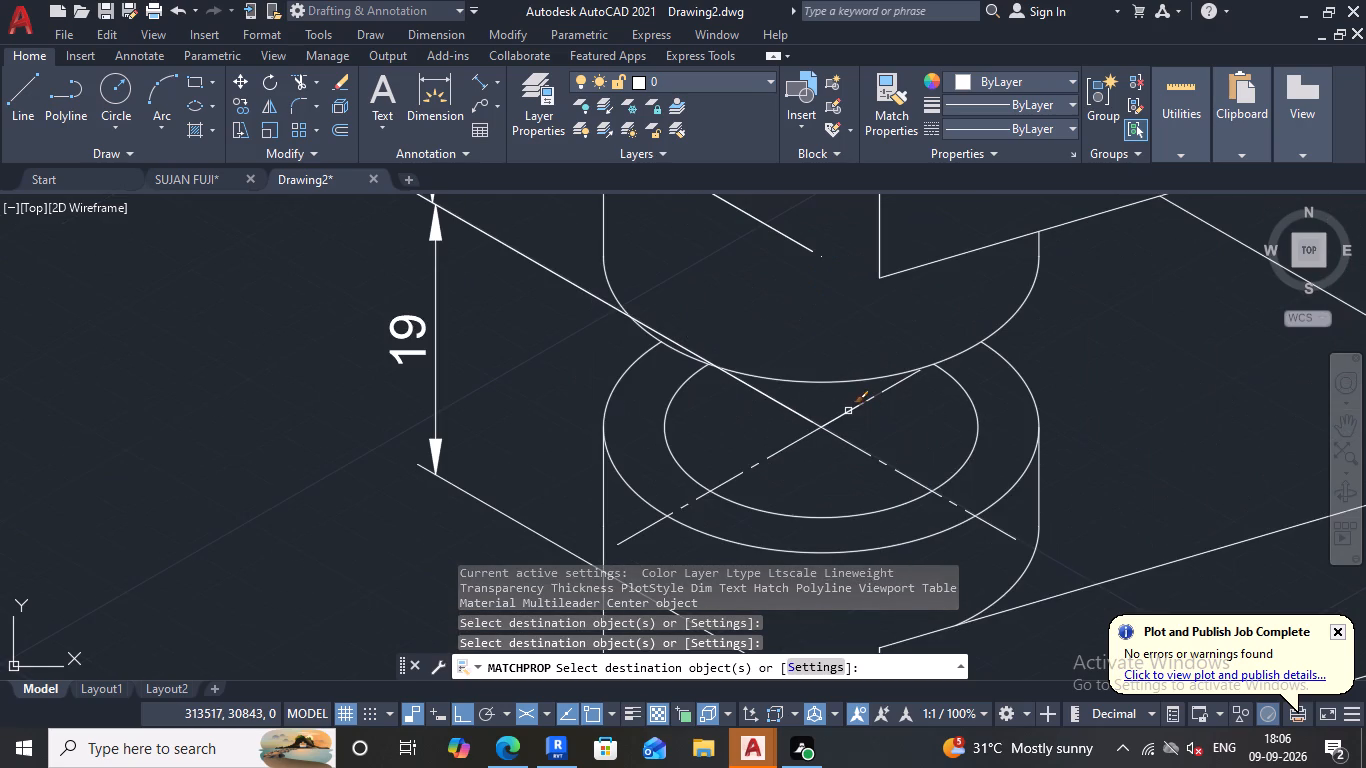
pyautogui.click(848, 411)
pyautogui.scroll(-2, 794, 455)
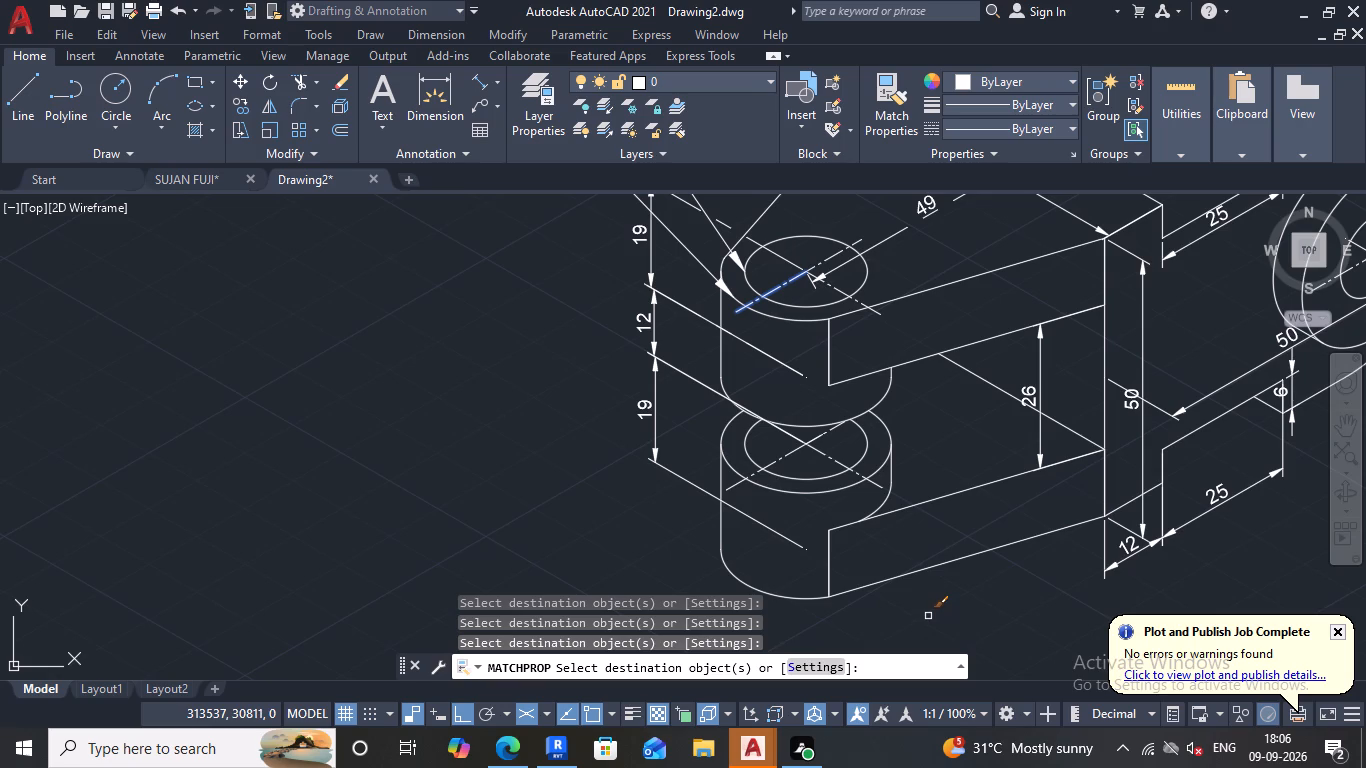
pyautogui.moveTo(928, 616); pyautogui.dragTo(983, 610, button='middle')
pyautogui.moveTo(967, 613); pyautogui.dragTo(994, 630, button='middle')
pyautogui.press('Escape')
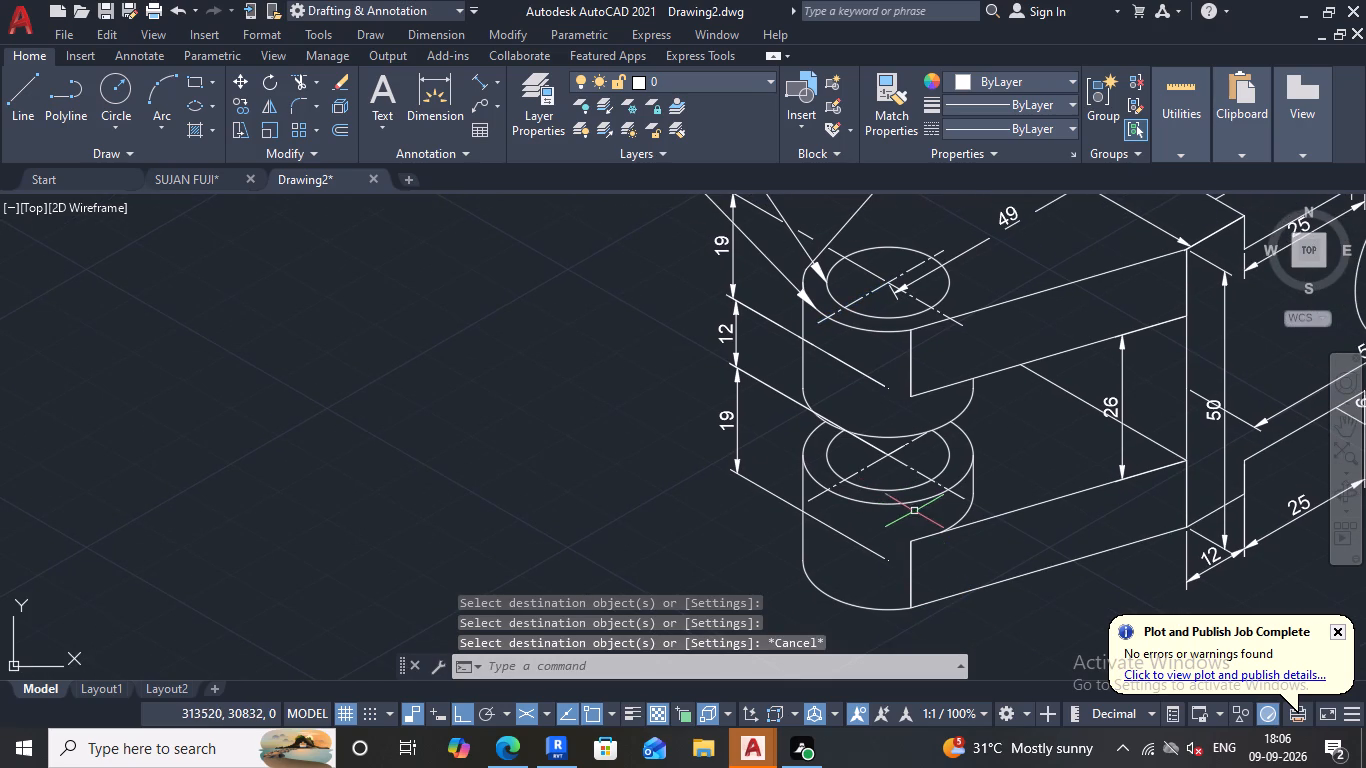
# Set the linetype of the 49 aligned dimension to ByLayer.
pyautogui.moveTo(959, 512); pyautogui.dragTo(865, 511, button='middle')
pyautogui.scroll(-1, 936, 472)
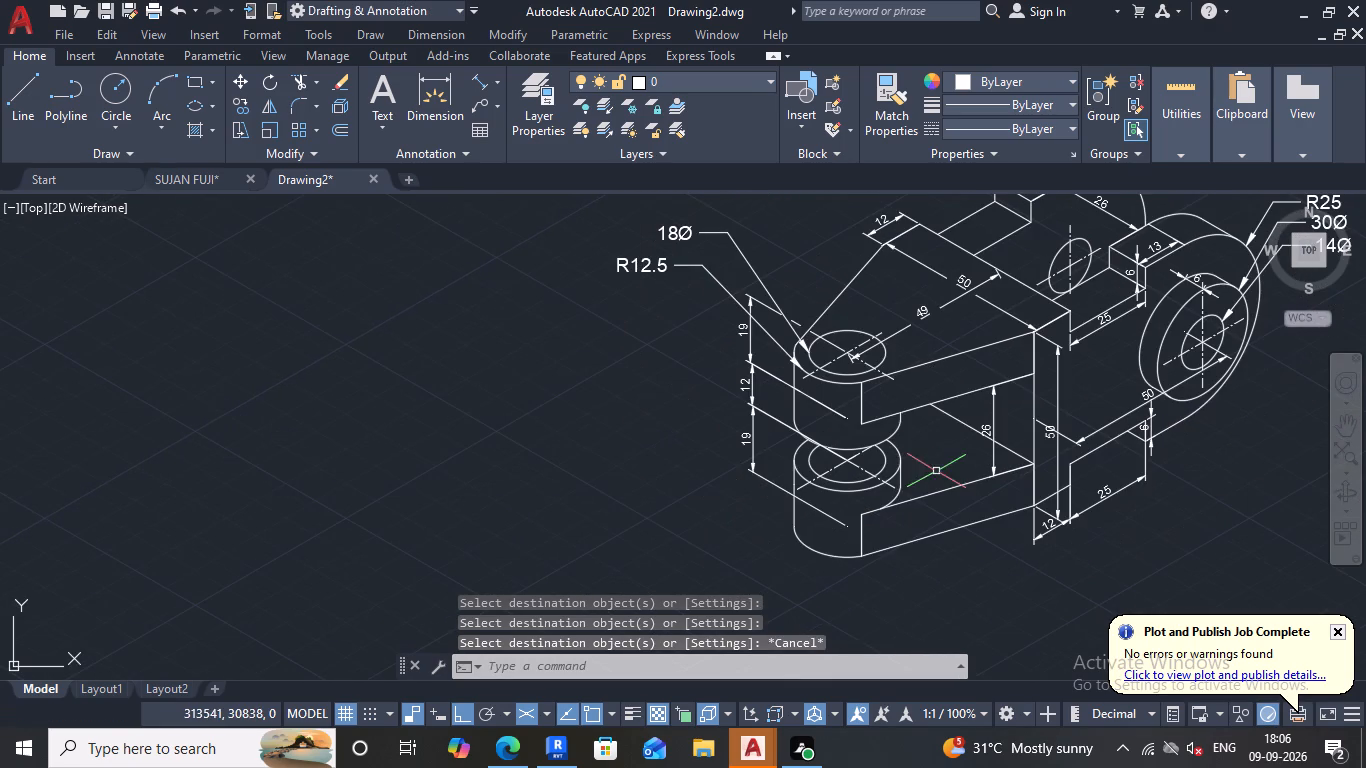
pyautogui.click(900, 333)
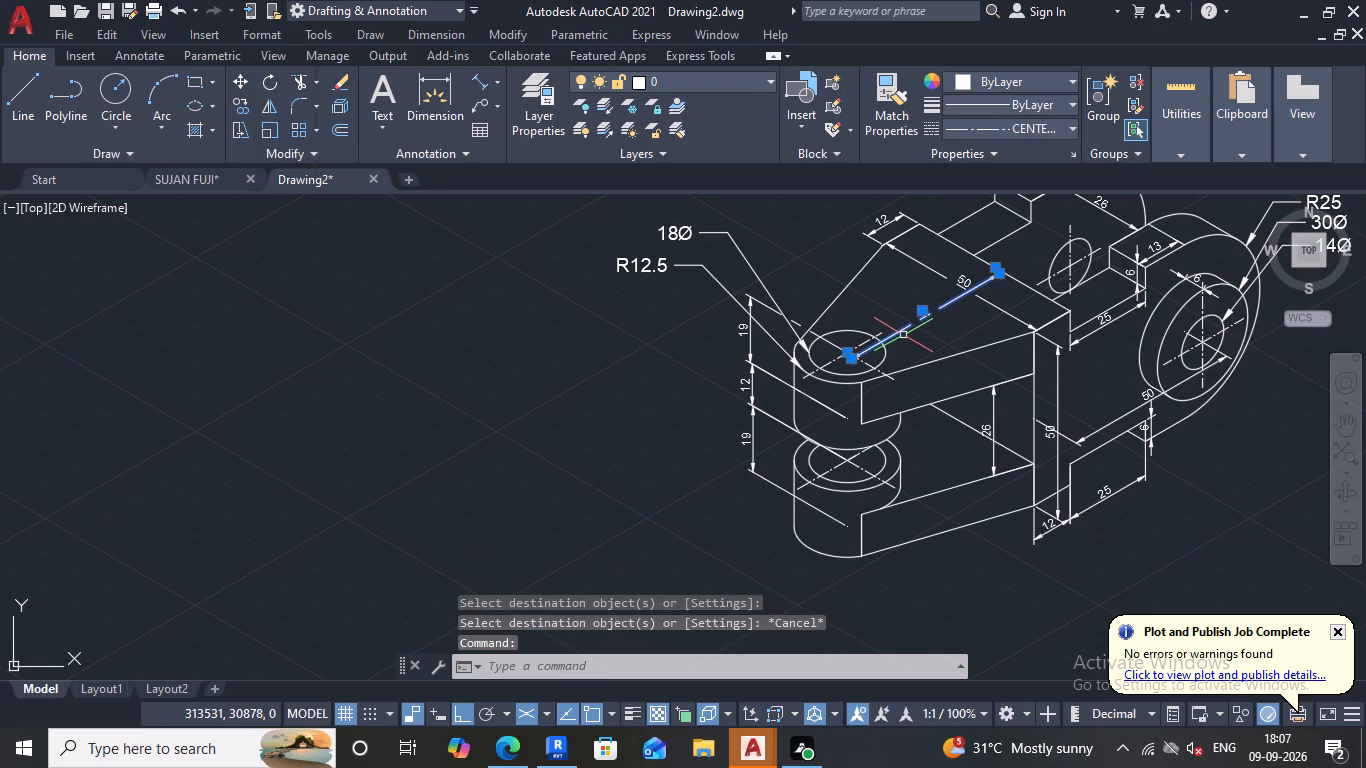
pyautogui.hotkey('ctrl', '1')
pyautogui.click(225, 159)
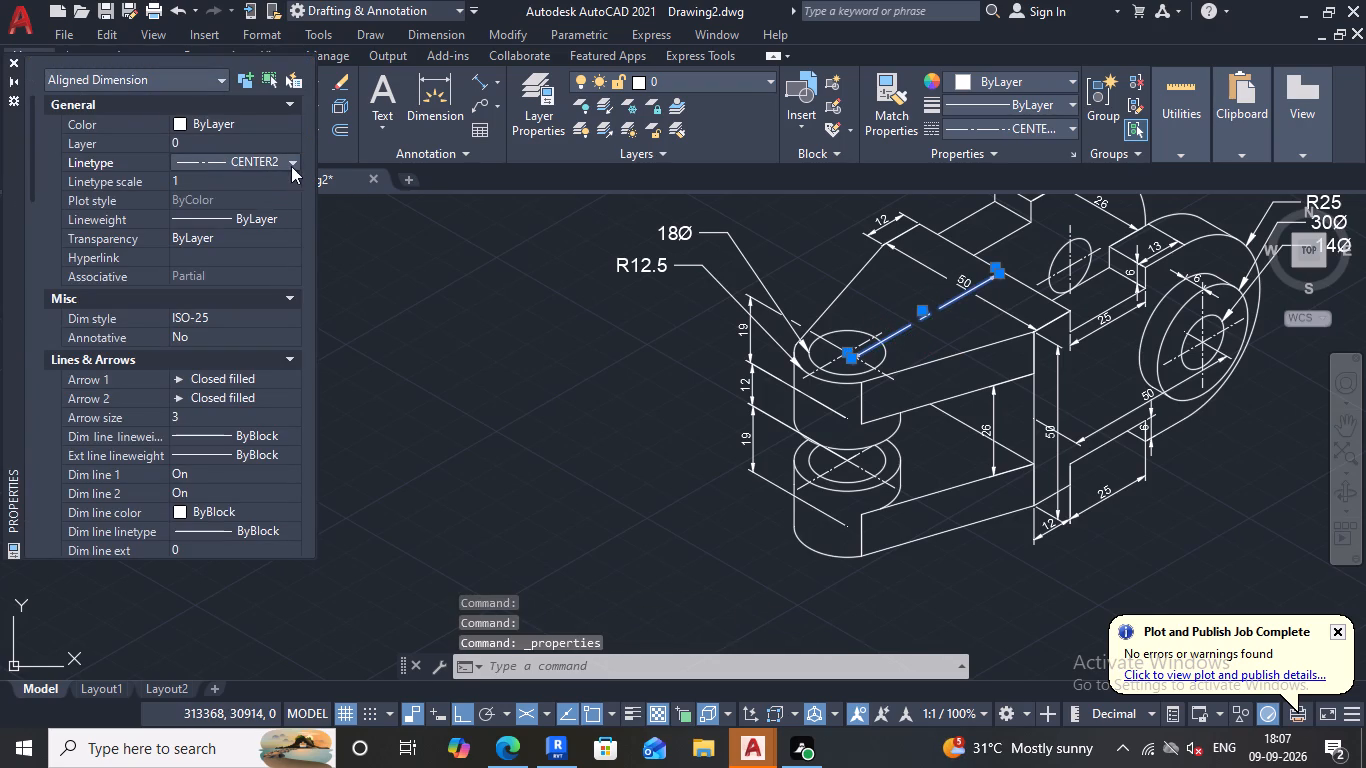
pyautogui.click(291, 166)
pyautogui.click(280, 180)
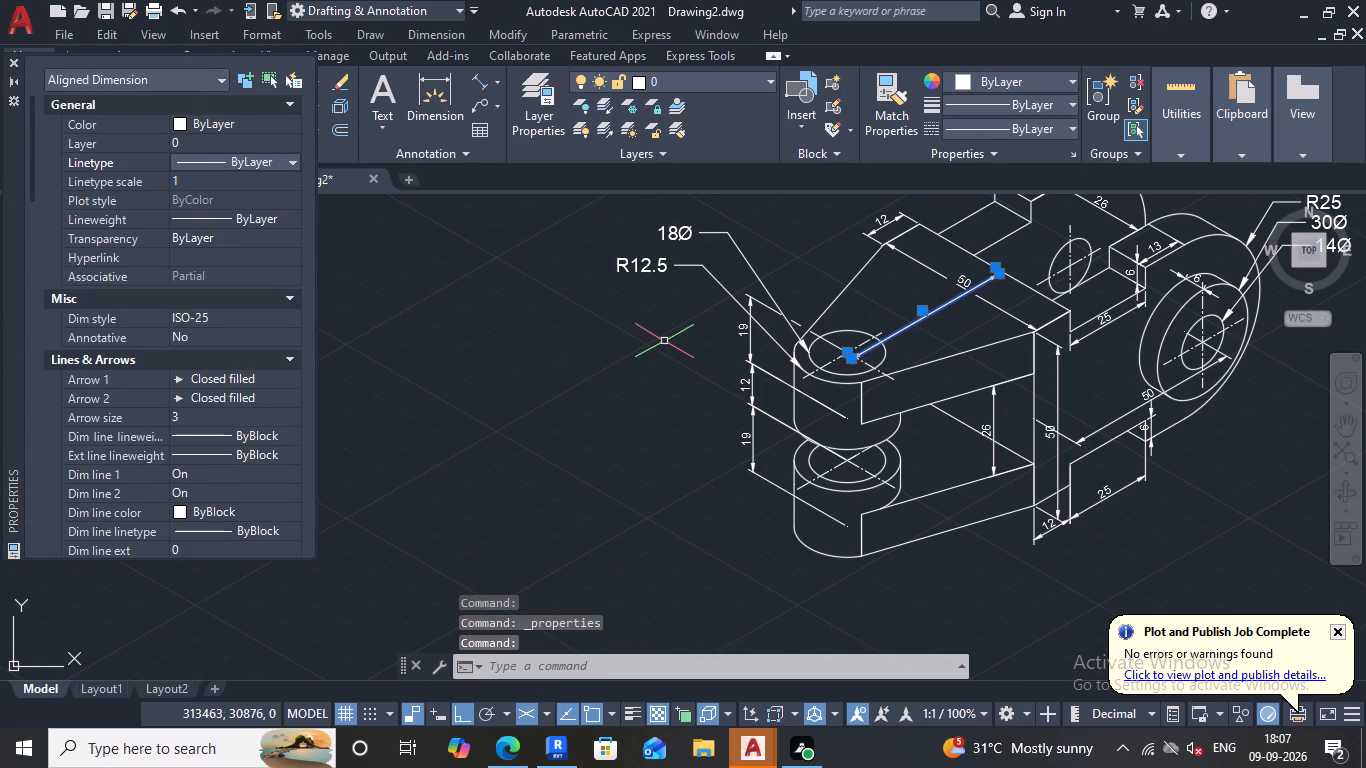
pyautogui.press('Escape')
# Set the linetype of the upper 19 height dimension beside the upper boss to ByLayer and close its properties.
pyautogui.scroll(1, 749, 314)
pyautogui.click(779, 303)
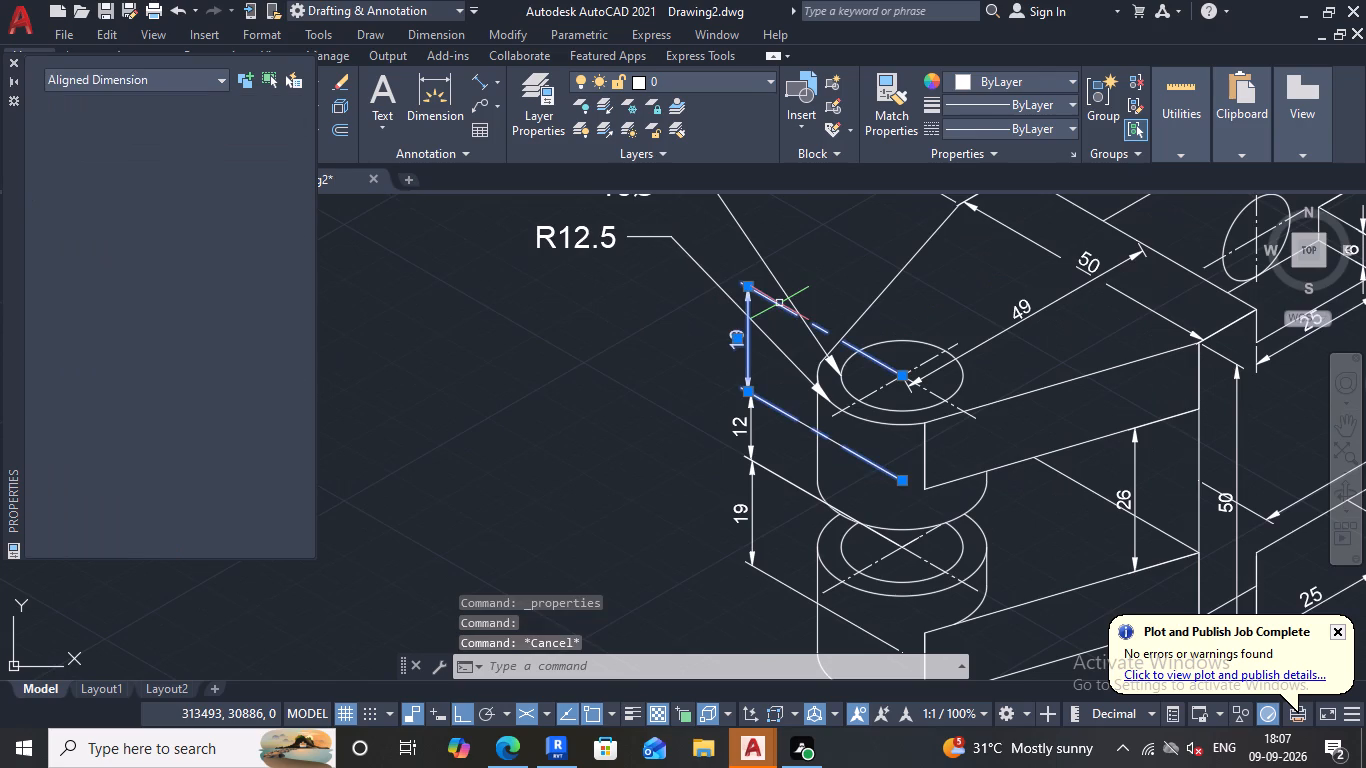
pyautogui.click(261, 158)
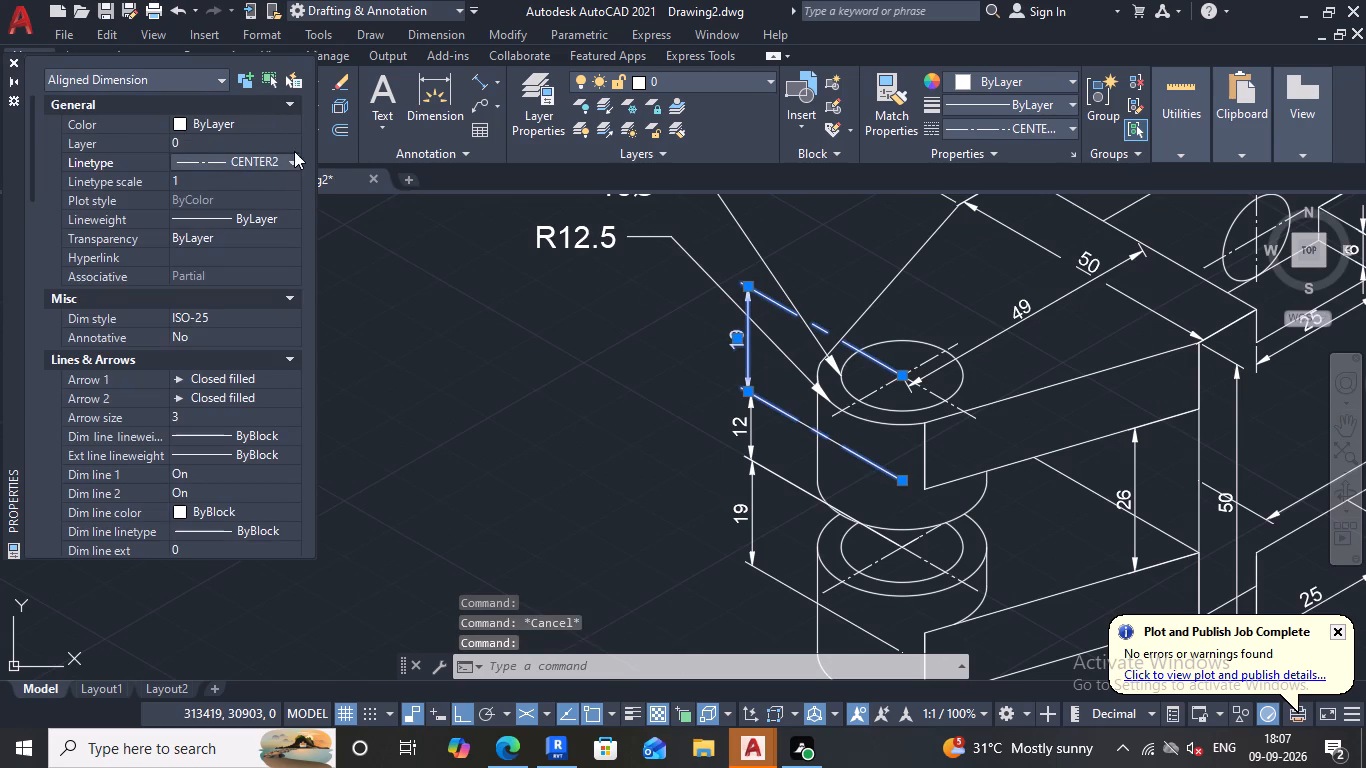
pyautogui.click(292, 164)
pyautogui.click(280, 187)
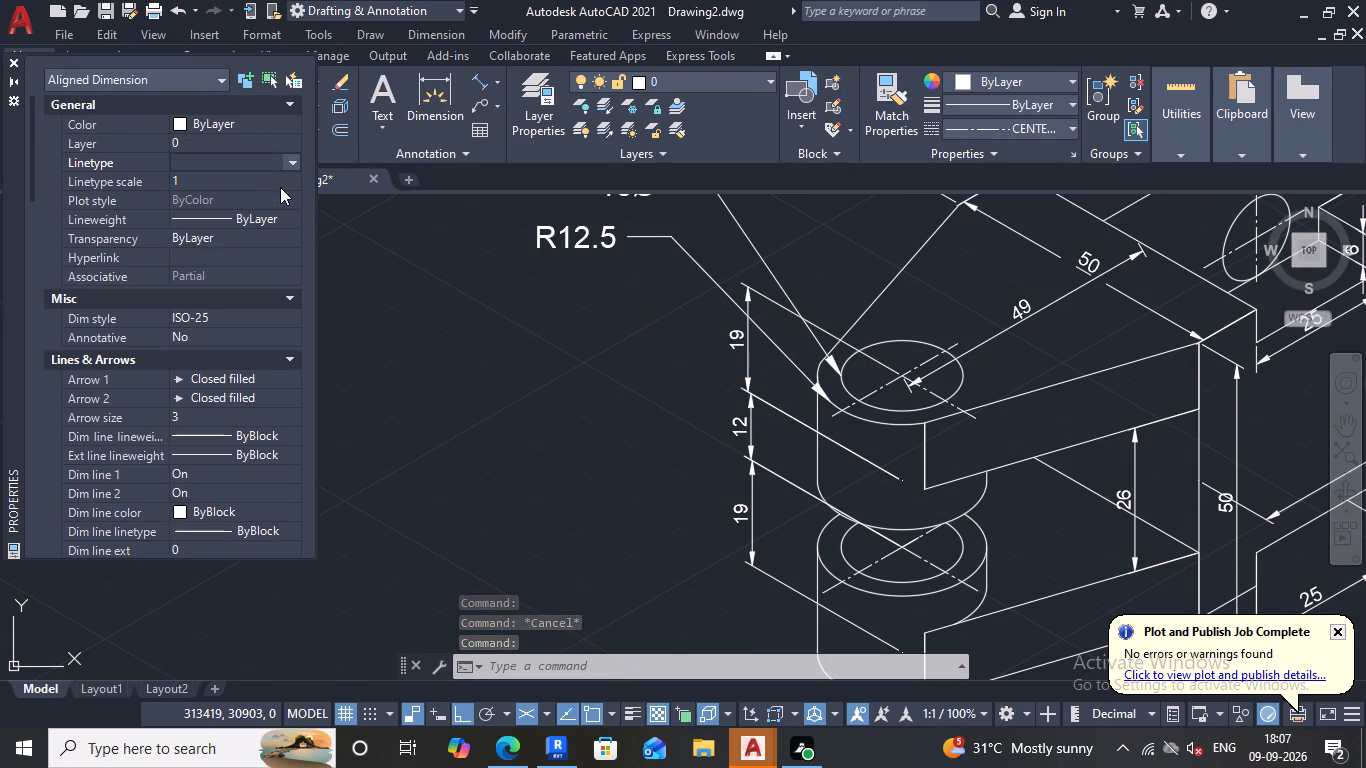
pyautogui.click(397, 329)
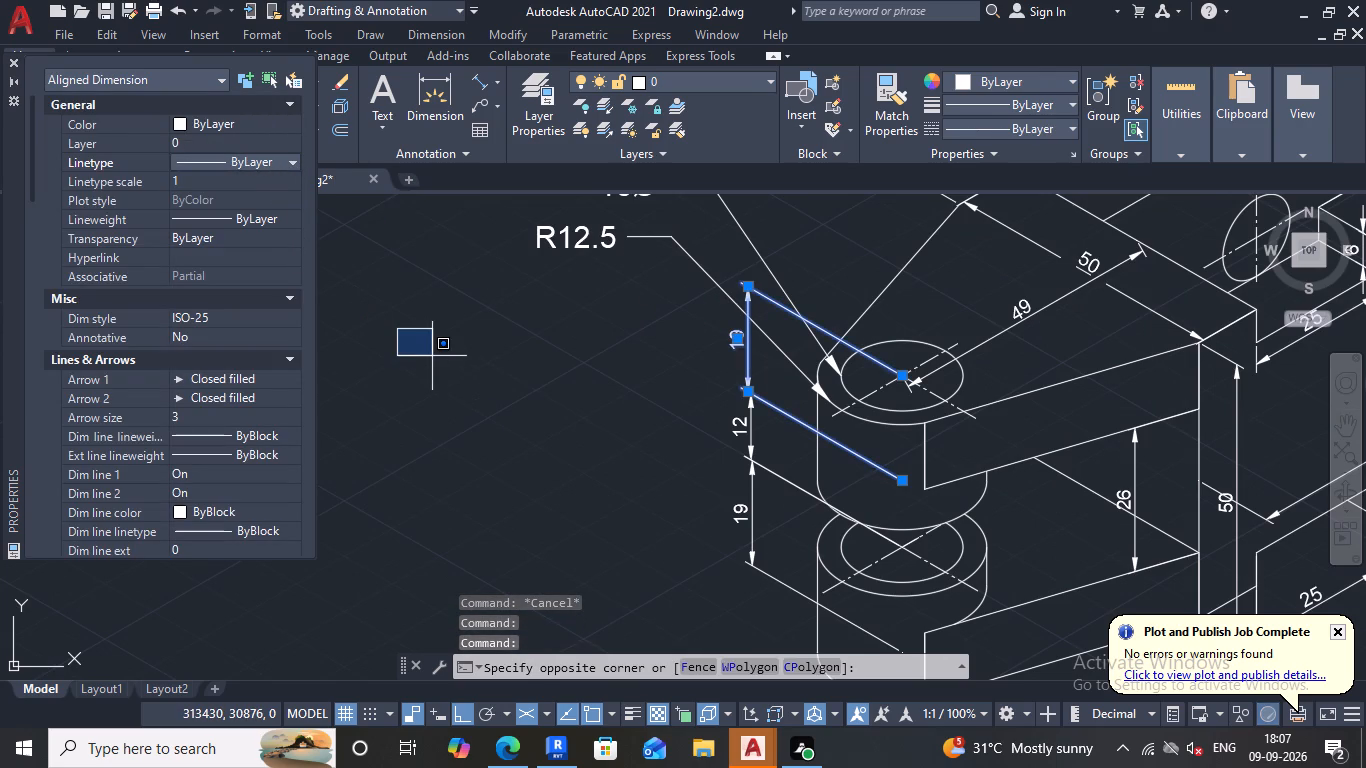
pyautogui.press('Escape')
pyautogui.click(14, 62)
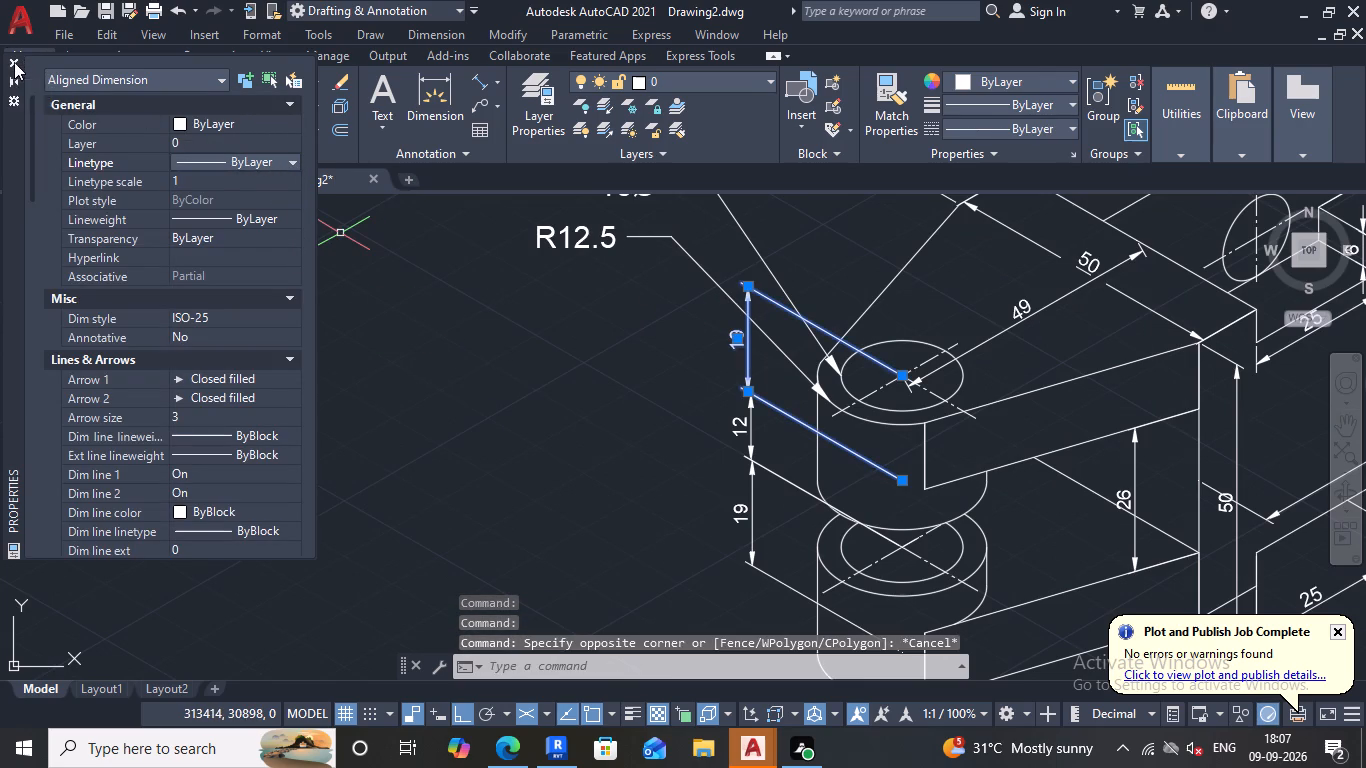
pyautogui.click(282, 273)
pyautogui.click(371, 335)
pyautogui.press('Escape')
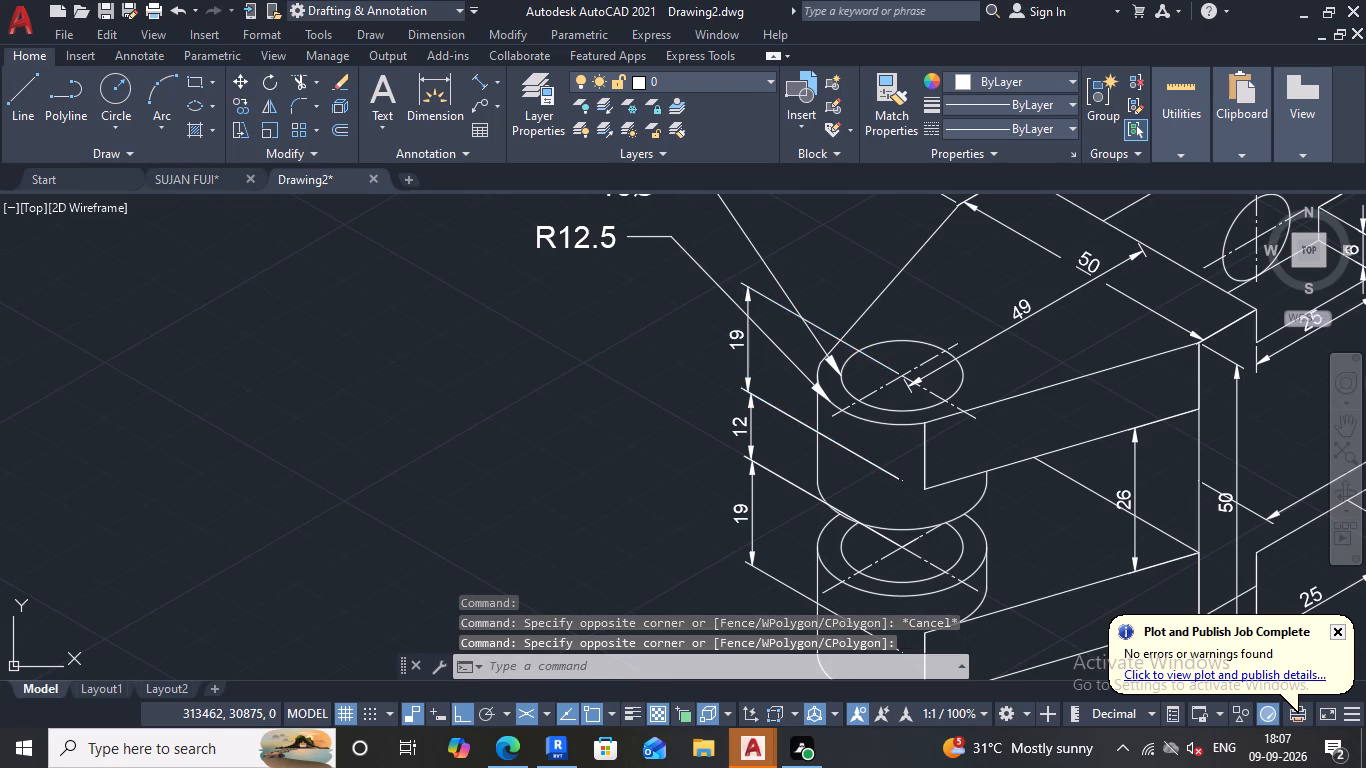
pyautogui.moveTo(946, 370); pyautogui.dragTo(785, 309, button='middle')
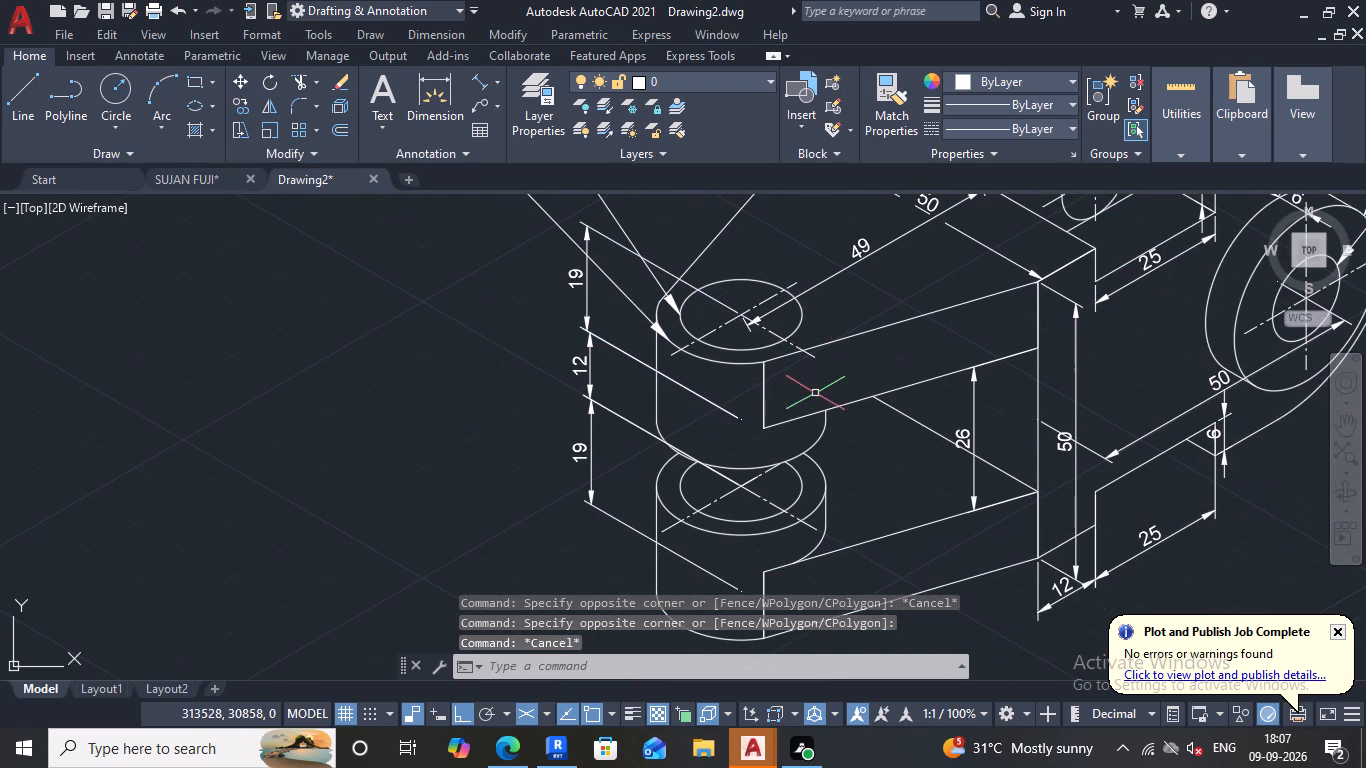
# Inspect the dimensions, leaders and hole centre lines across the whole part for anything still needing correction.
pyautogui.moveTo(817, 393); pyautogui.dragTo(612, 403, button='middle')
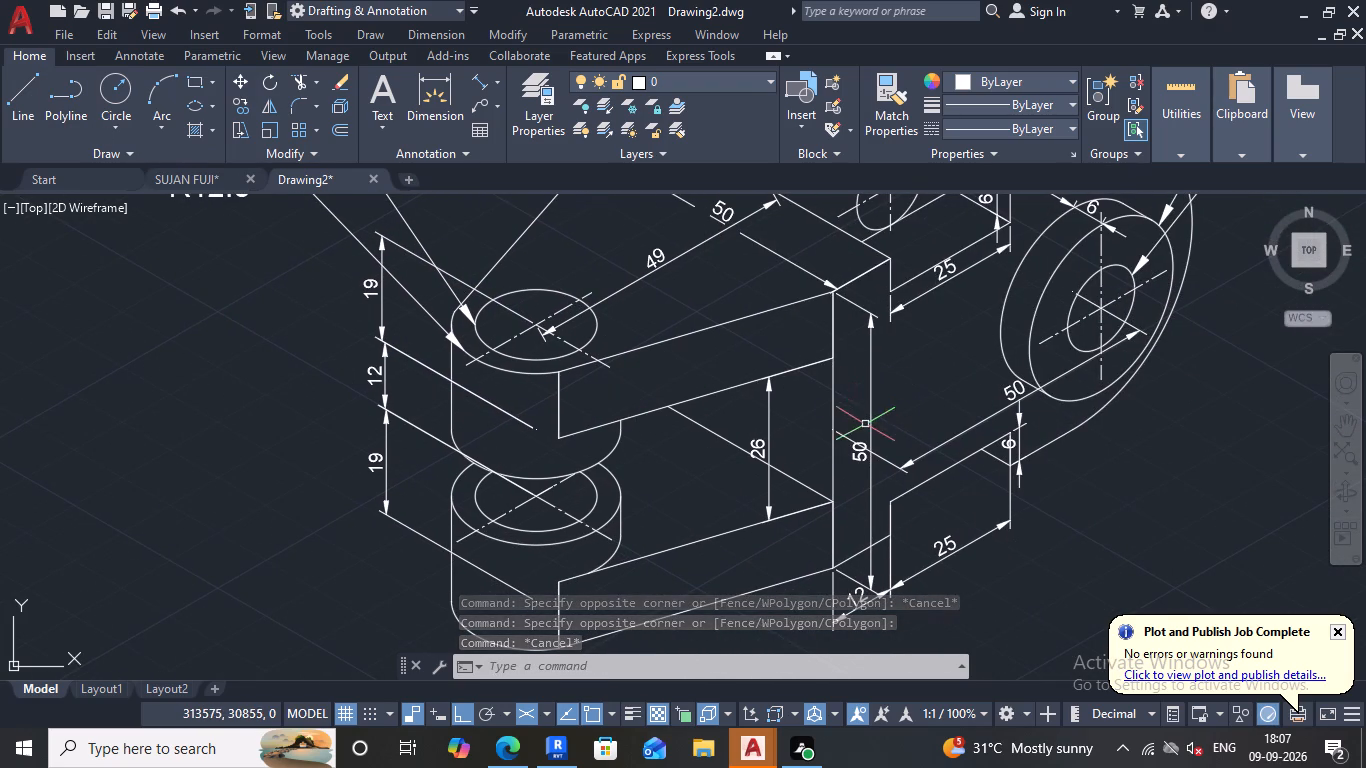
pyautogui.moveTo(916, 409); pyautogui.dragTo(840, 411, button='middle')
pyautogui.scroll(-2, 867, 396)
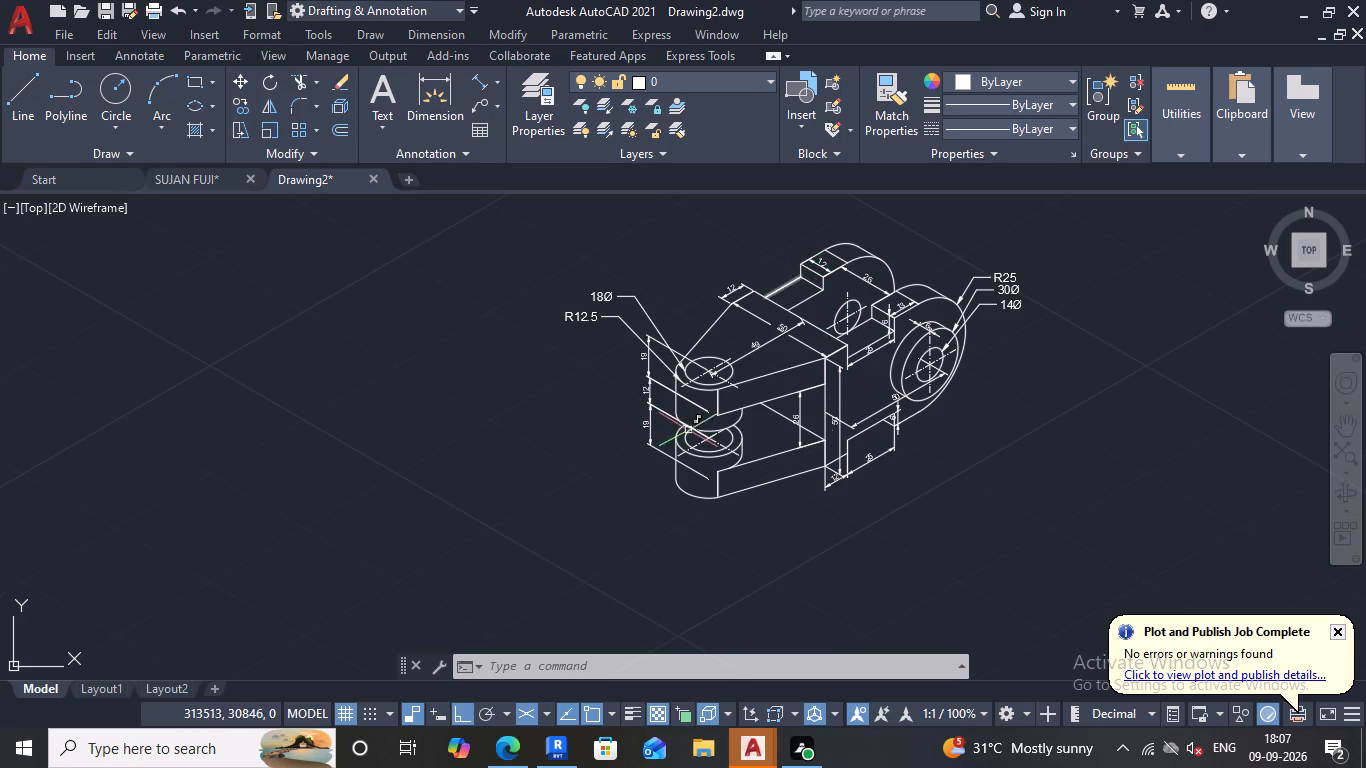
pyautogui.scroll(2, 720, 393)
pyautogui.scroll(-3, 866, 319)
pyautogui.scroll(3, 922, 269)
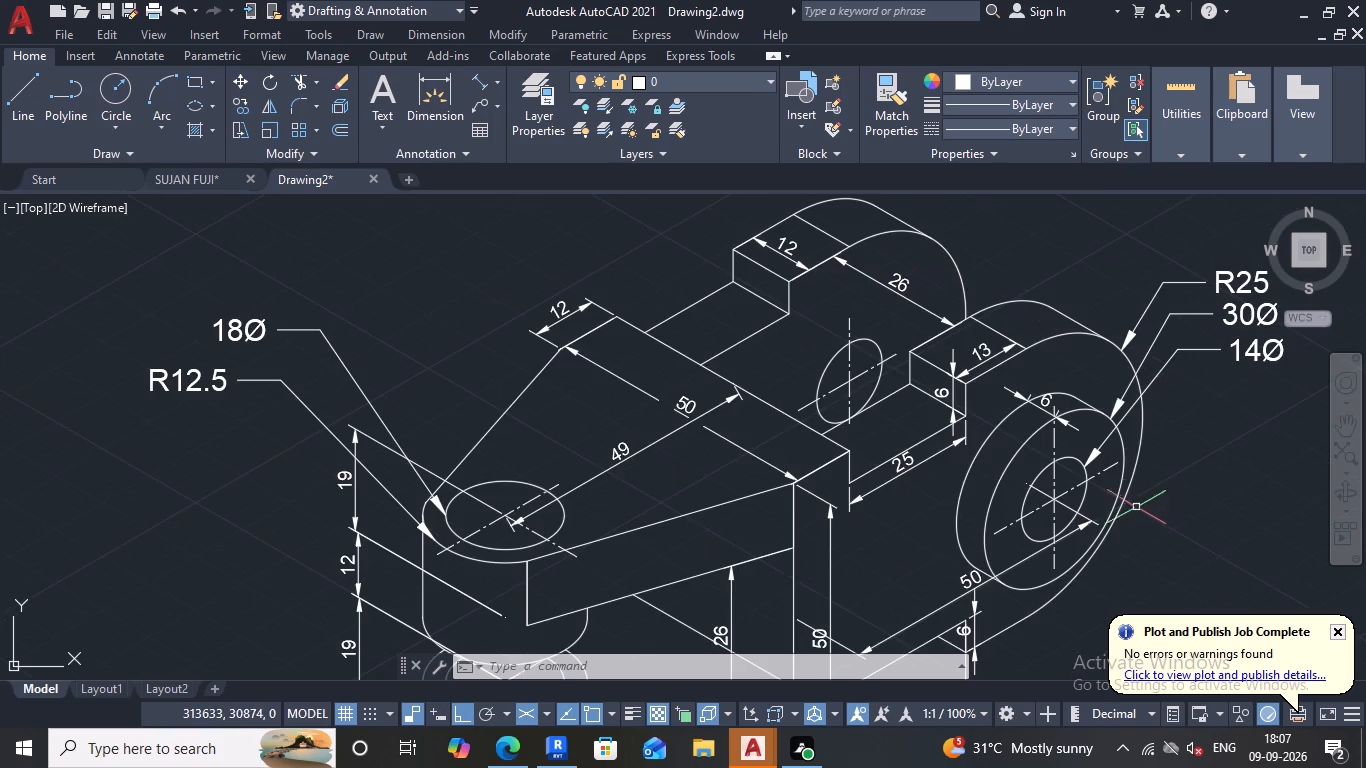
pyautogui.scroll(2, 1131, 505)
pyautogui.scroll(-4, 1086, 456)
pyautogui.scroll(2, 980, 483)
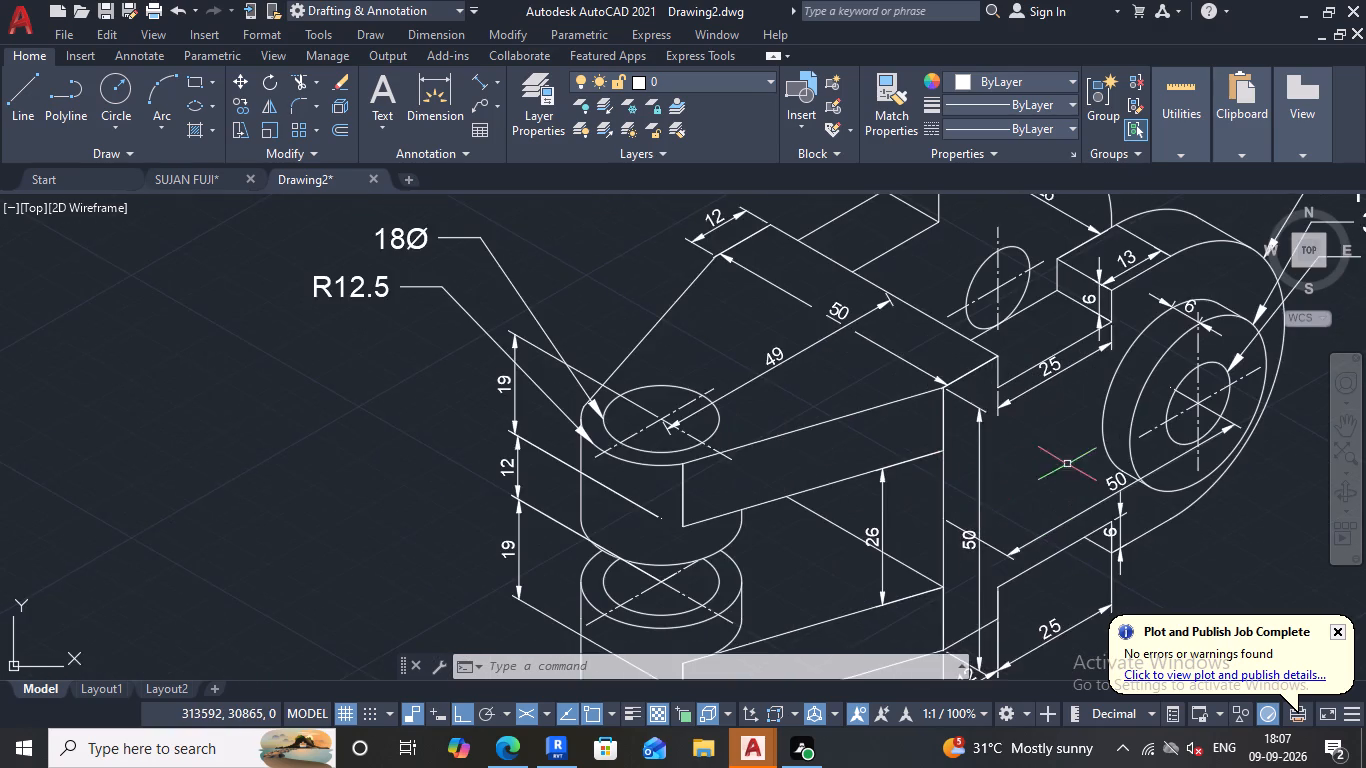
pyautogui.moveTo(1070, 473); pyautogui.dragTo(802, 460, button='middle')
pyautogui.scroll(2, 832, 446)
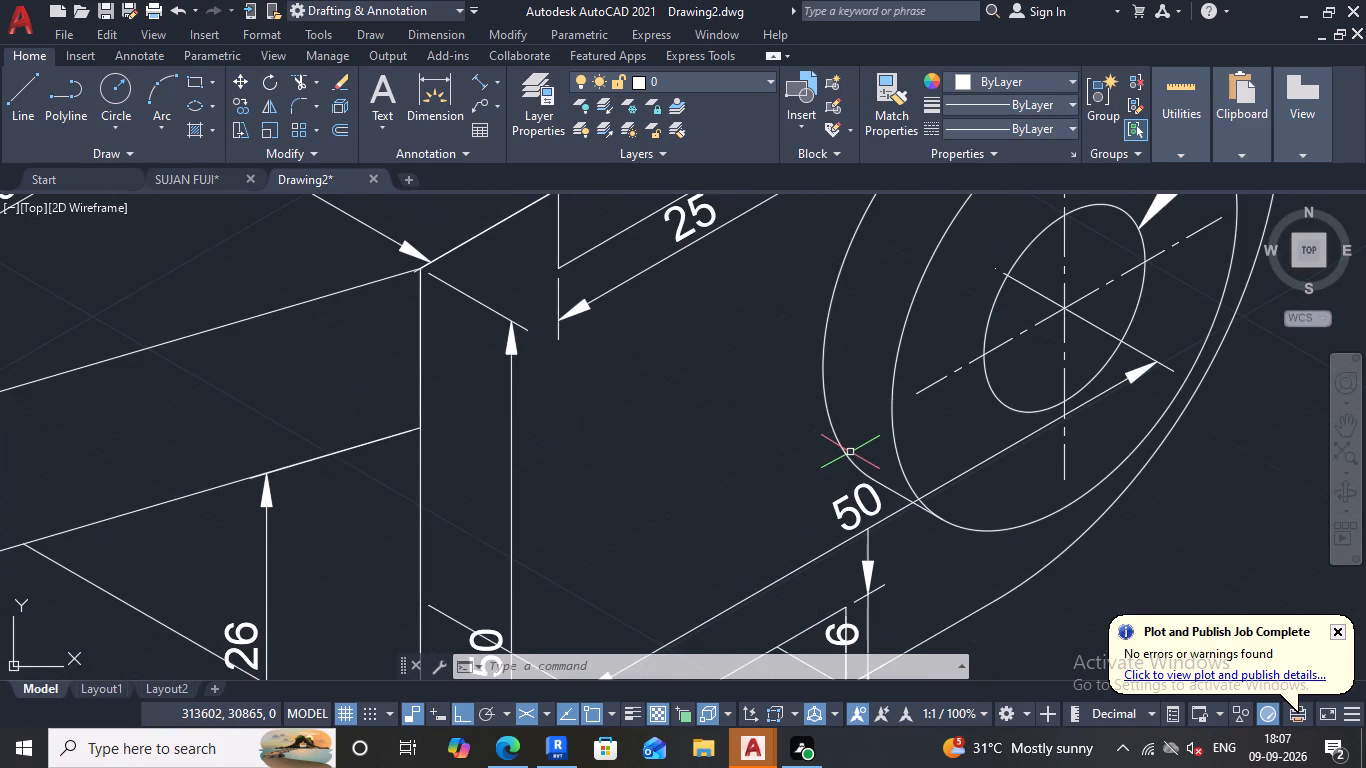
pyautogui.scroll(-3, 841, 452)
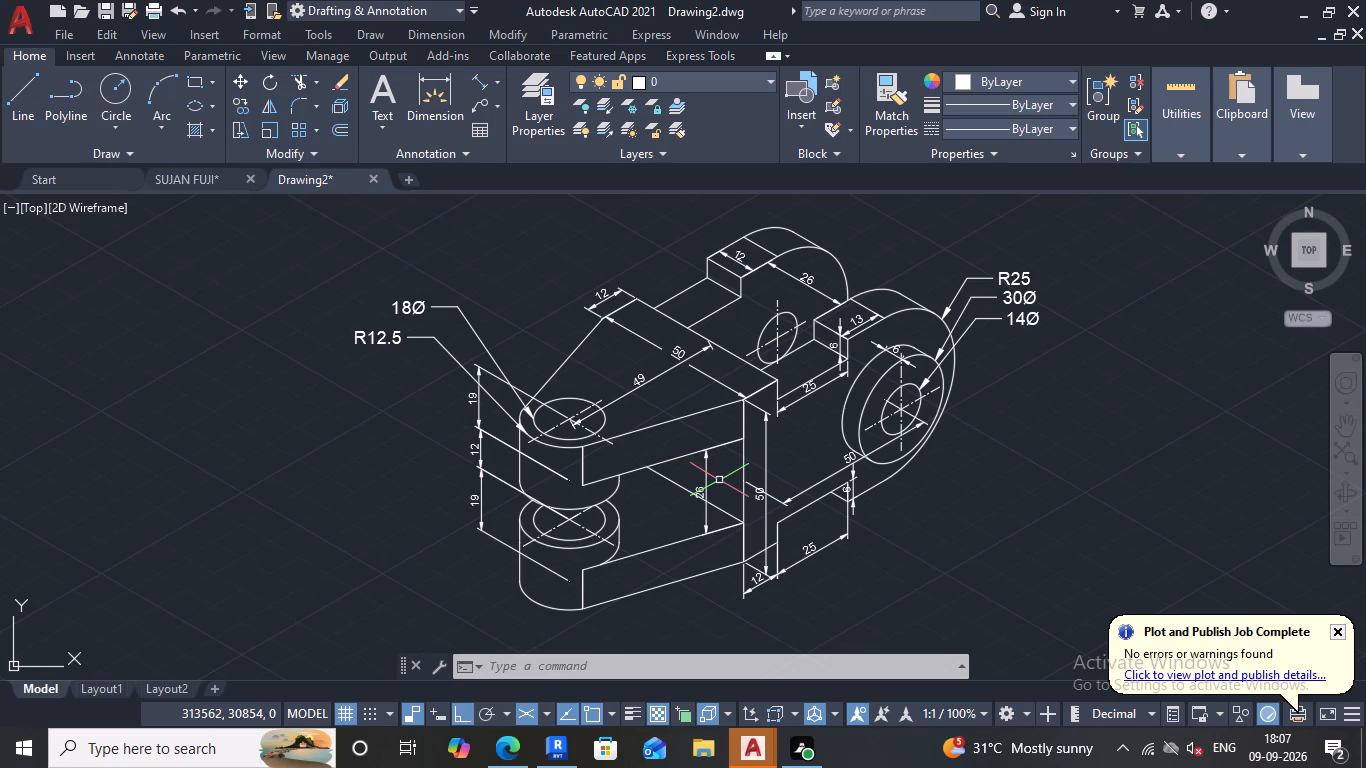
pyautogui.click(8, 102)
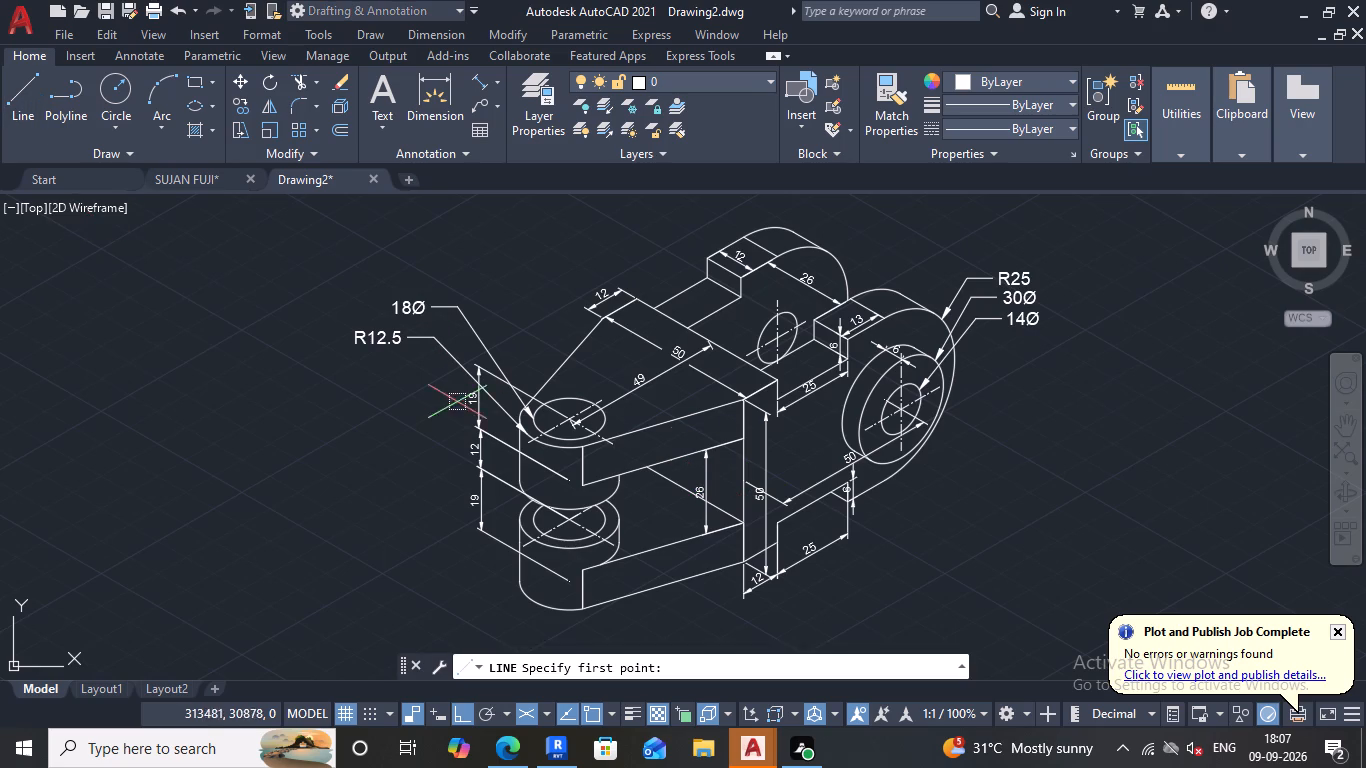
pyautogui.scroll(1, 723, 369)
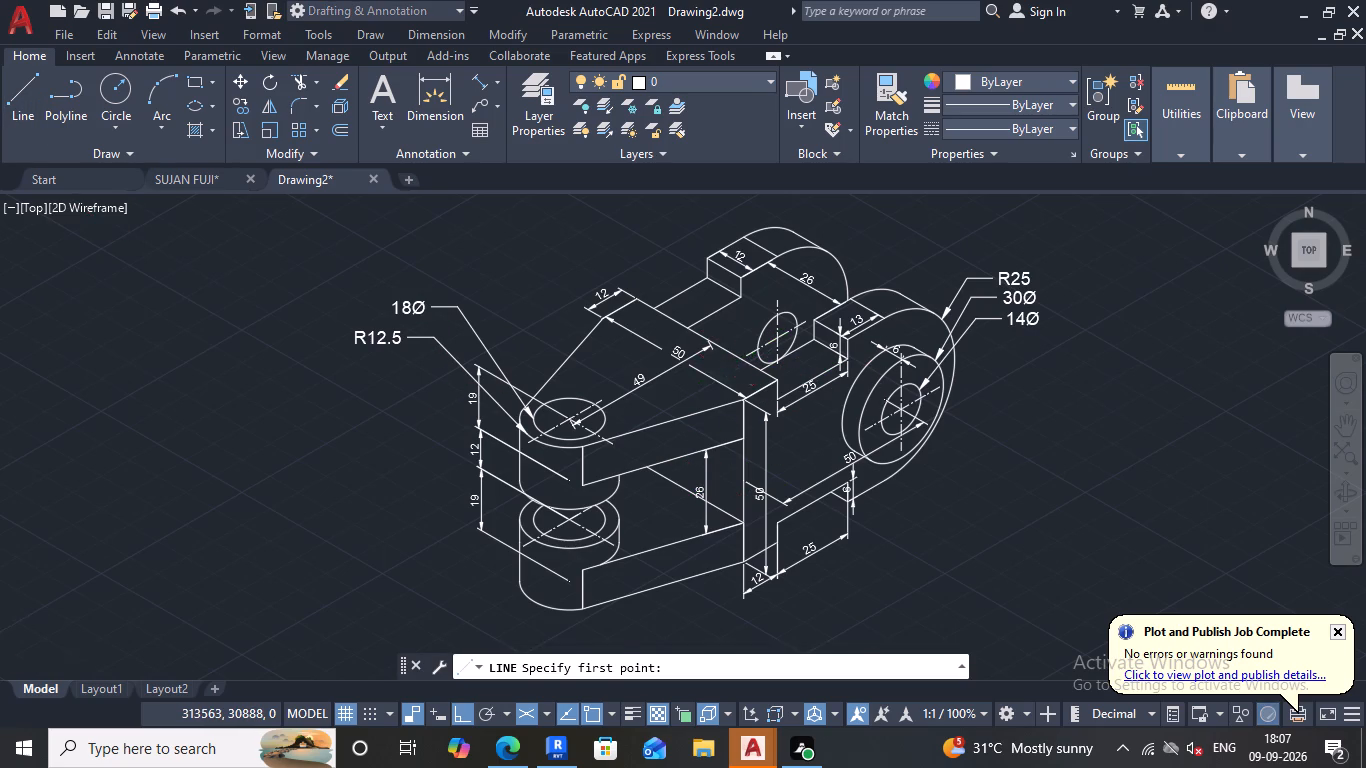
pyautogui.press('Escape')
# Set the linetype of the 50 aligned dimension along the upper plate's long edge to ByLayer.
pyautogui.click(649, 348)
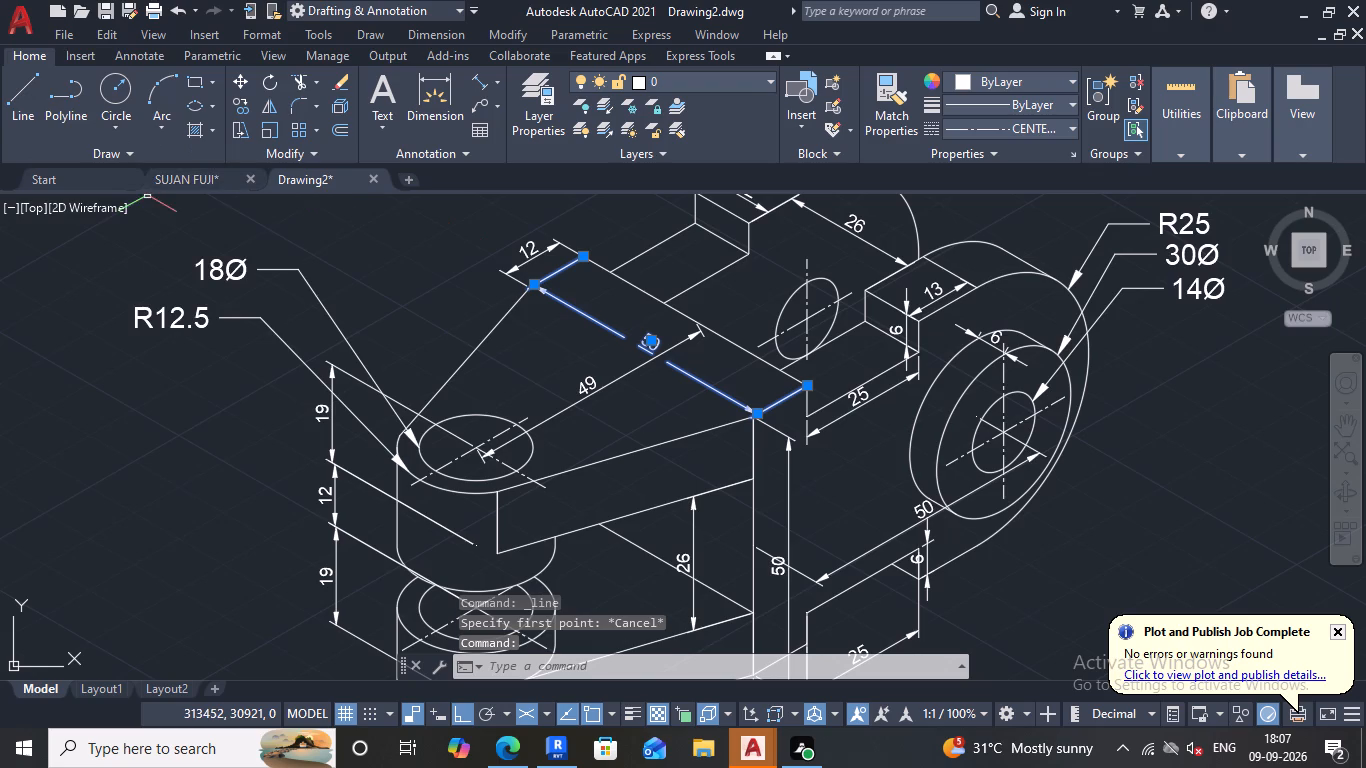
pyautogui.hotkey('ctrl', '1')
pyautogui.click(286, 161)
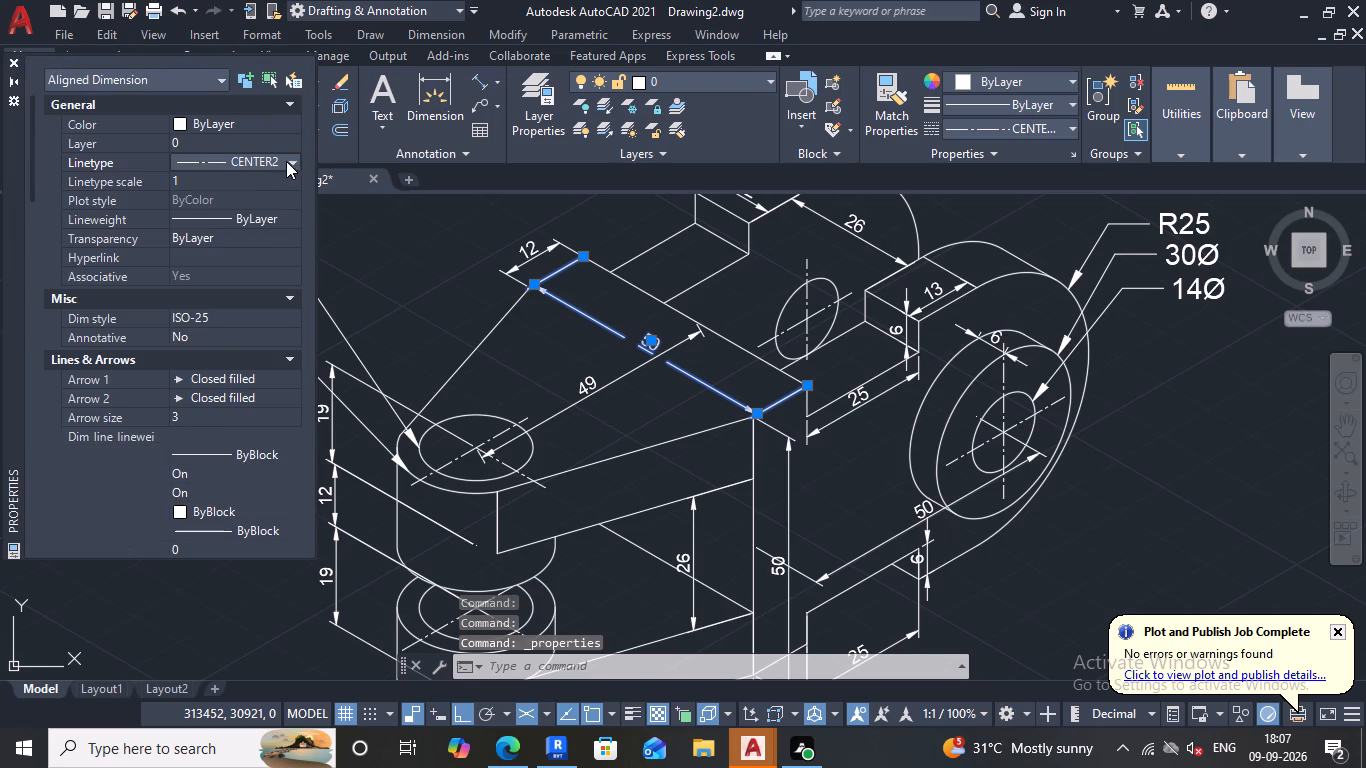
pyautogui.click(293, 160)
pyautogui.click(273, 182)
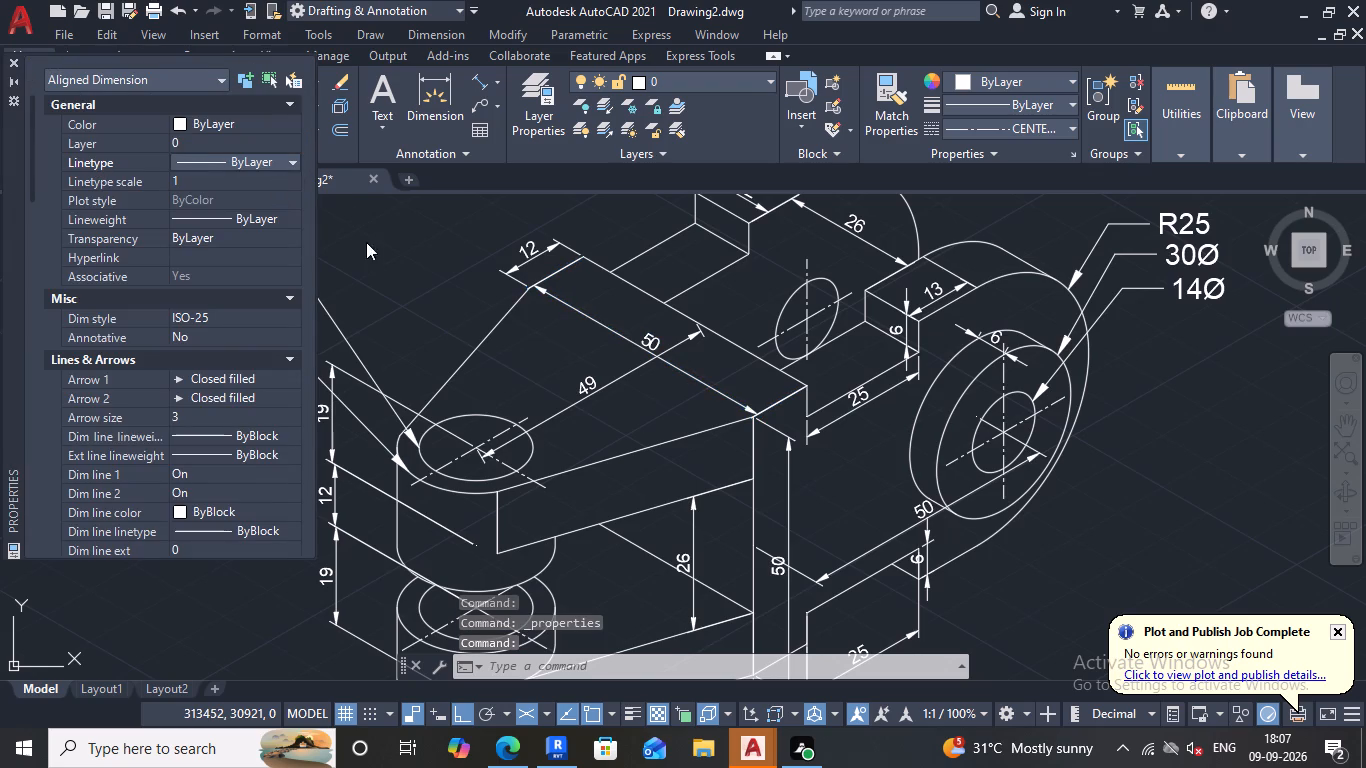
pyautogui.press('Escape')
# Oblique the 49 aligned dimension with Dimedit, taking the angle from two points along the plate's long upper back edge.
pyautogui.click(625, 410)
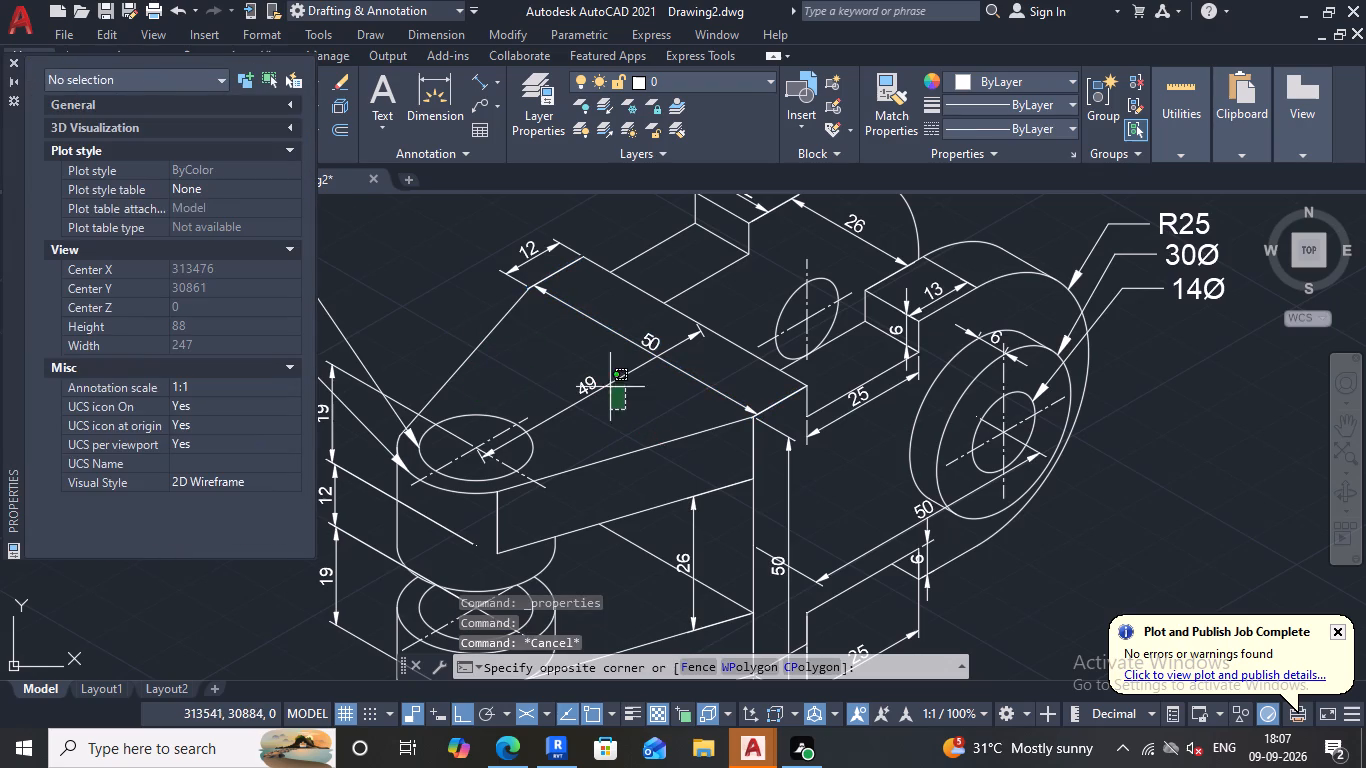
pyautogui.click(593, 372)
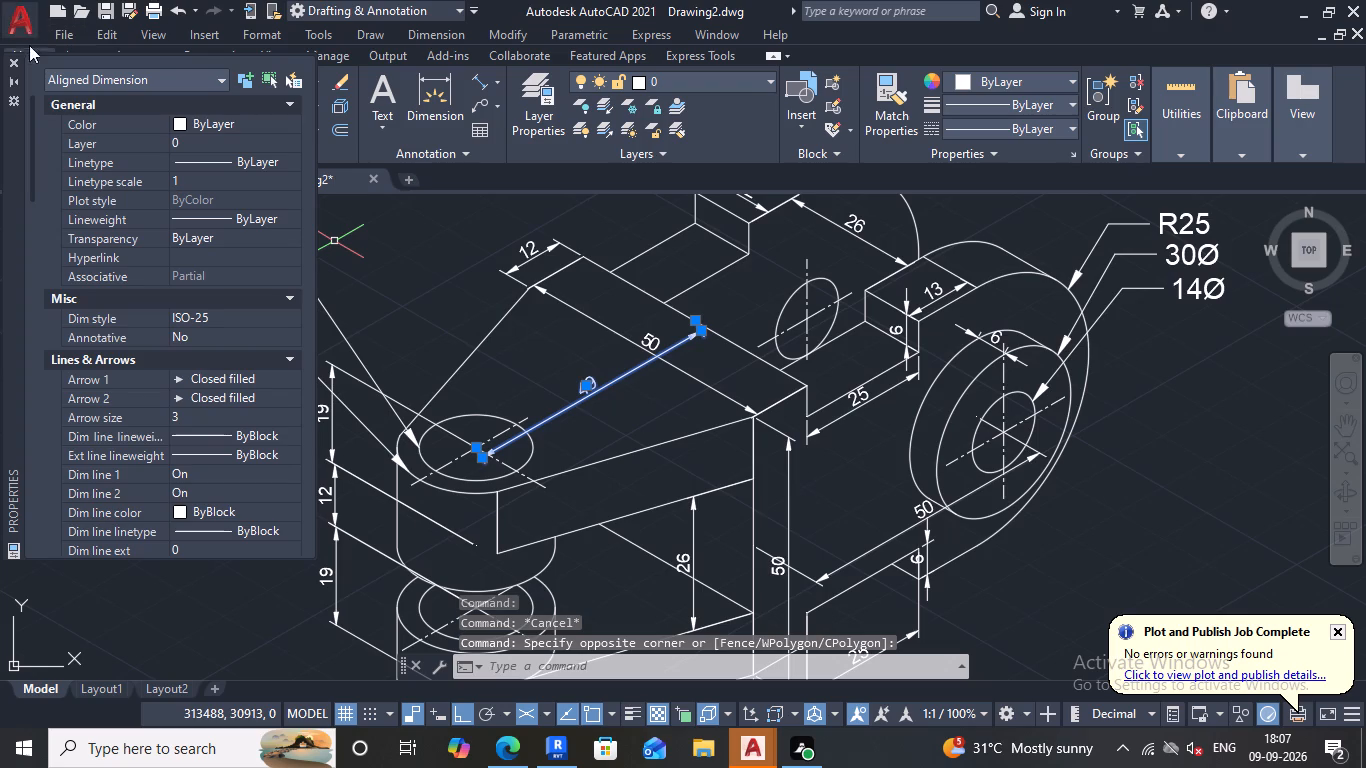
pyautogui.click(11, 58)
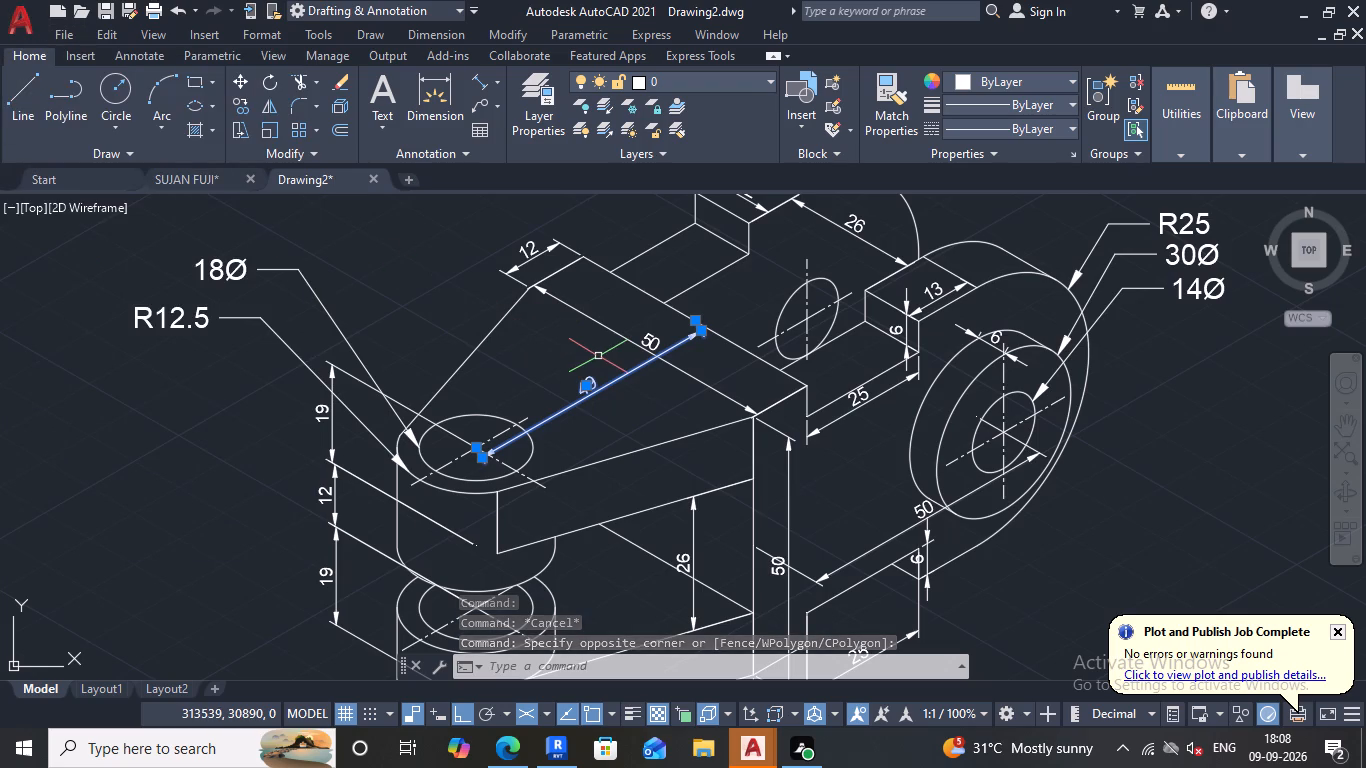
pyautogui.press('d')
pyautogui.write('IM')
pyautogui.write('ED')
pyautogui.click(583, 637)
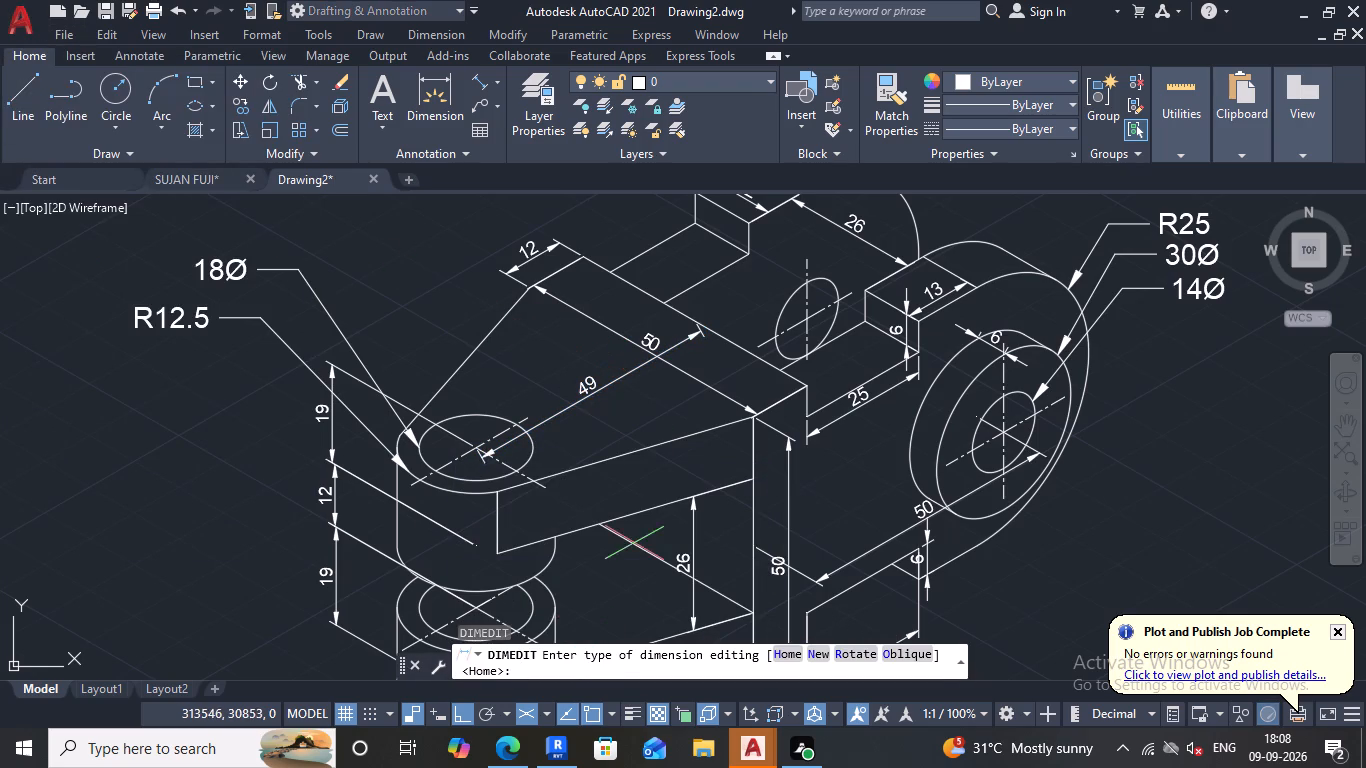
pyautogui.click(918, 659)
pyautogui.click(806, 383)
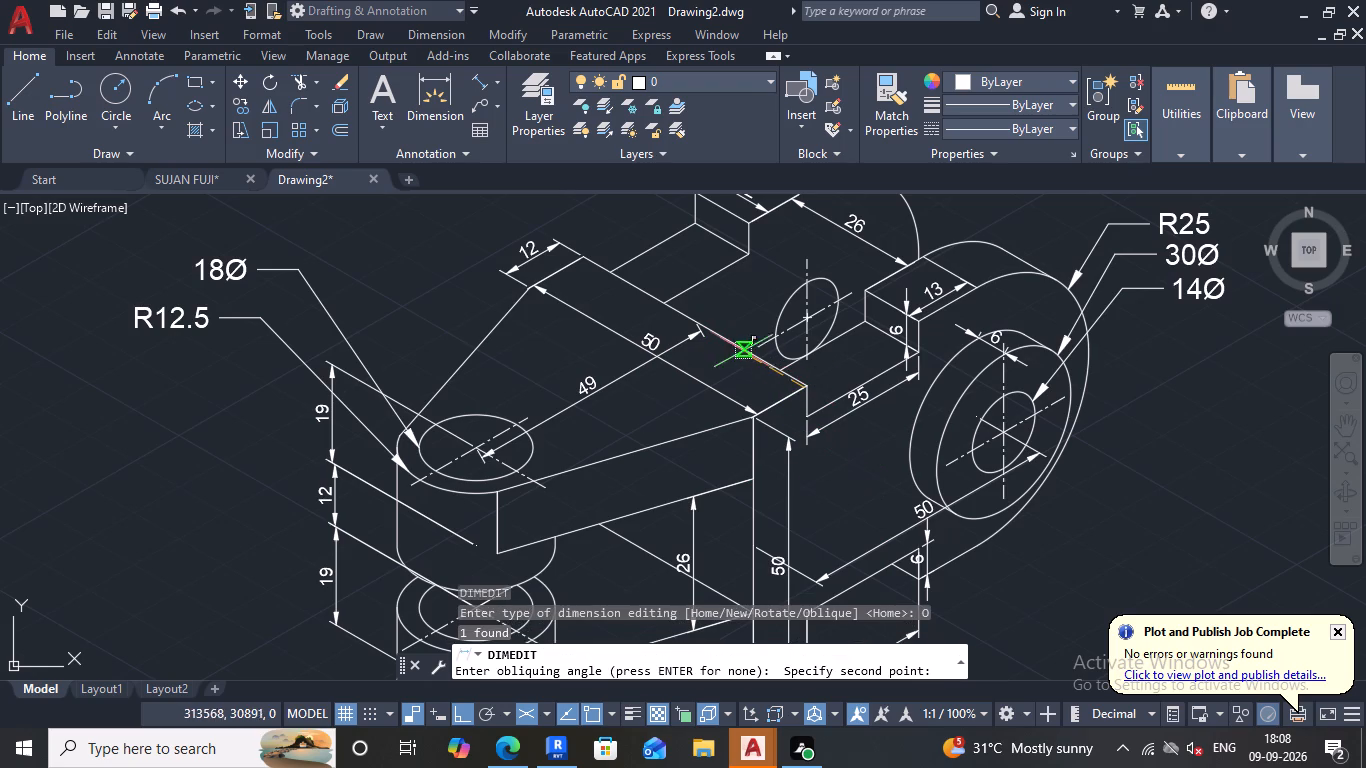
pyautogui.click(727, 343)
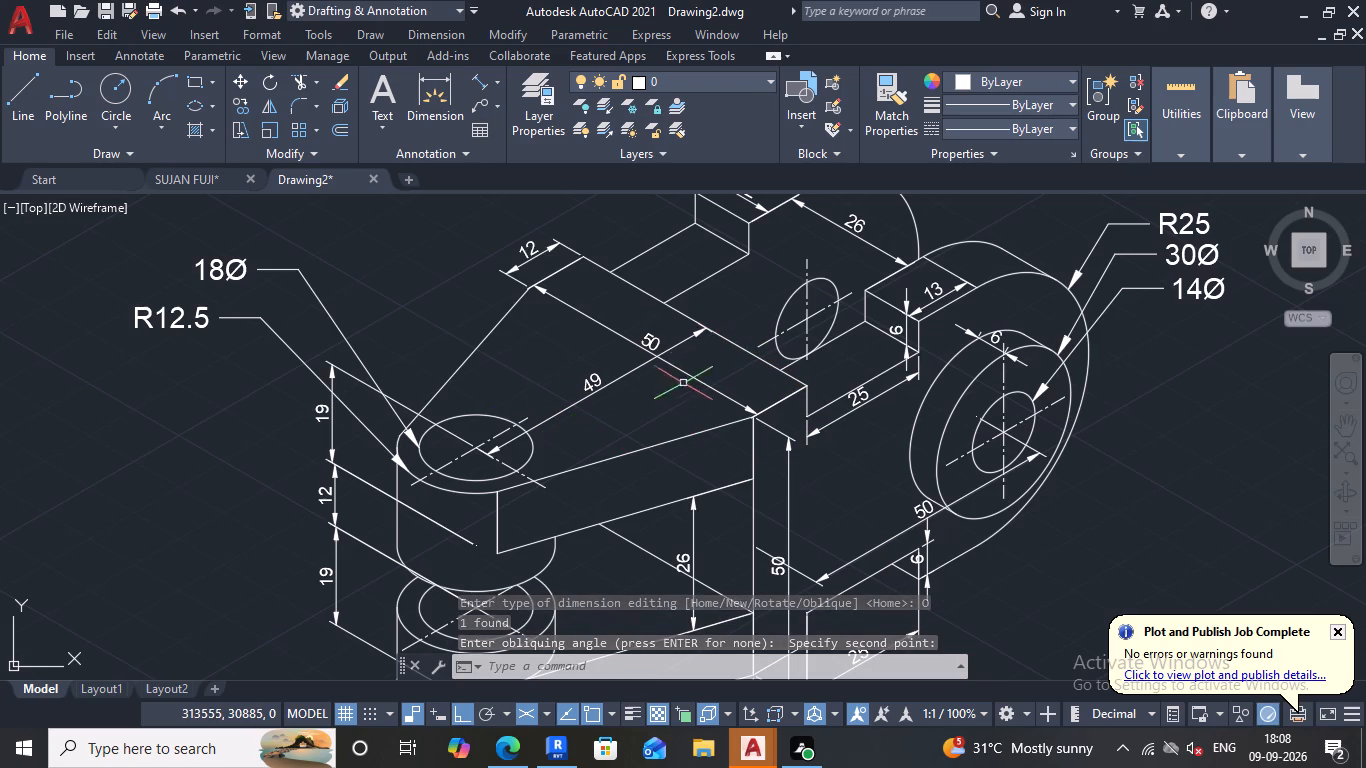
# Check the dimensions around the plate and lower flange, including the small 6 dimension beside the 25 length.
pyautogui.moveTo(701, 364); pyautogui.dragTo(561, 419, button='middle')
pyautogui.moveTo(722, 433); pyautogui.dragTo(617, 337, button='middle')
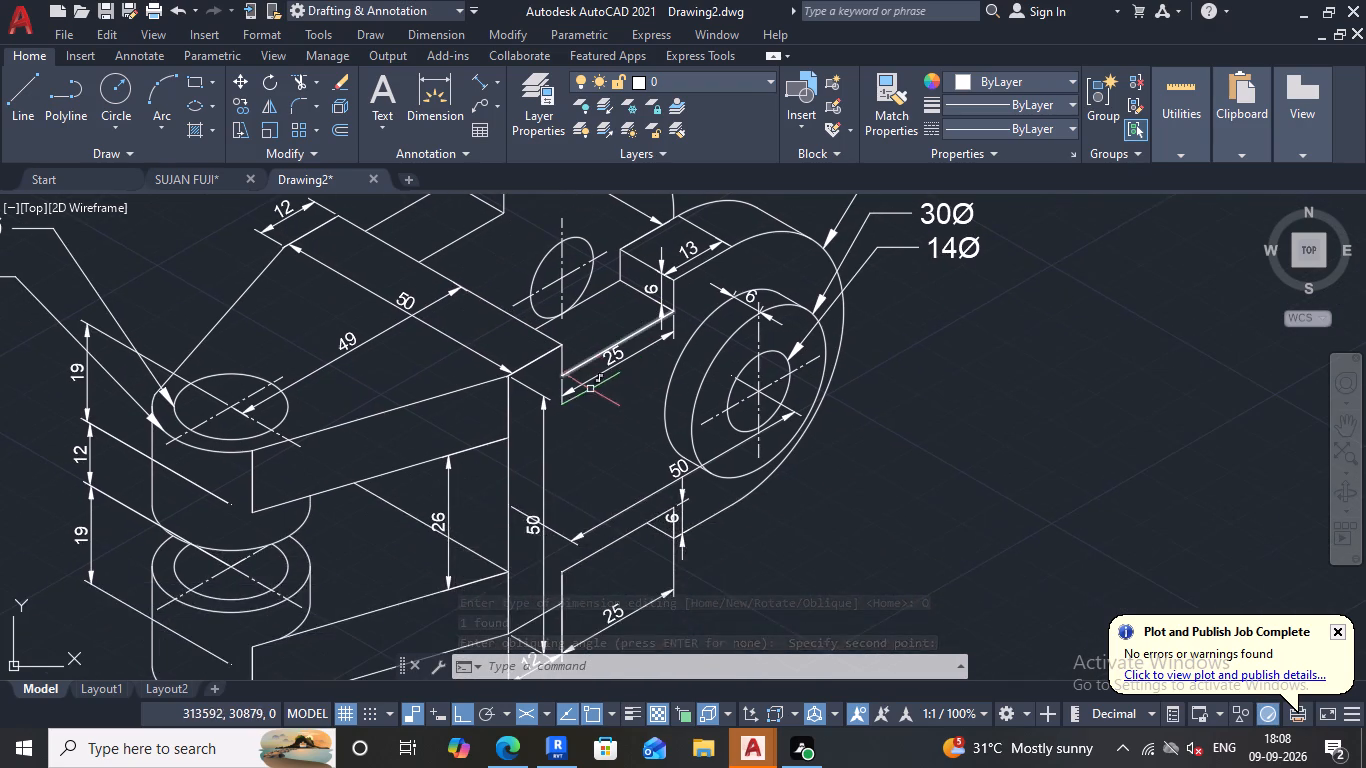
pyautogui.scroll(-2, 619, 365)
pyautogui.scroll(2, 657, 436)
pyautogui.moveTo(651, 431); pyautogui.dragTo(741, 459, button='middle')
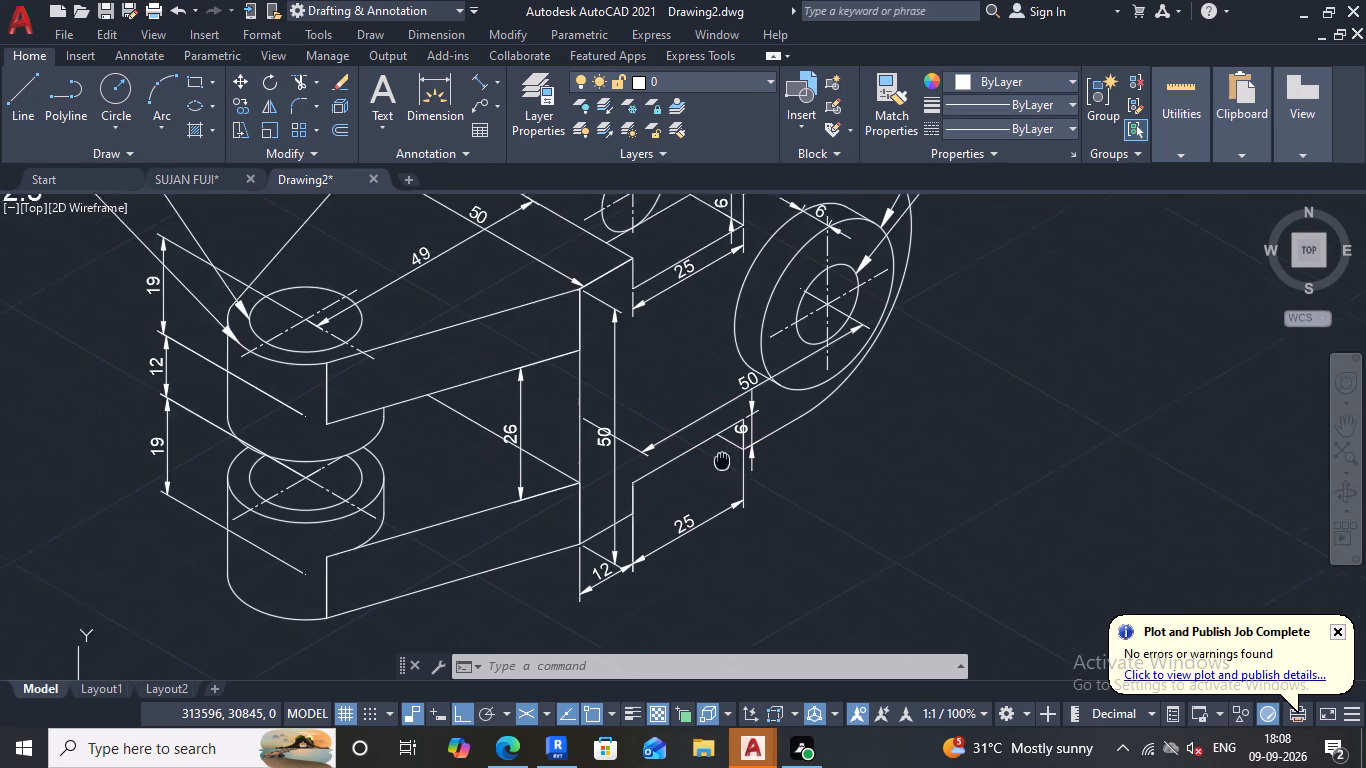
pyautogui.moveTo(741, 459); pyautogui.dragTo(816, 442, button='middle')
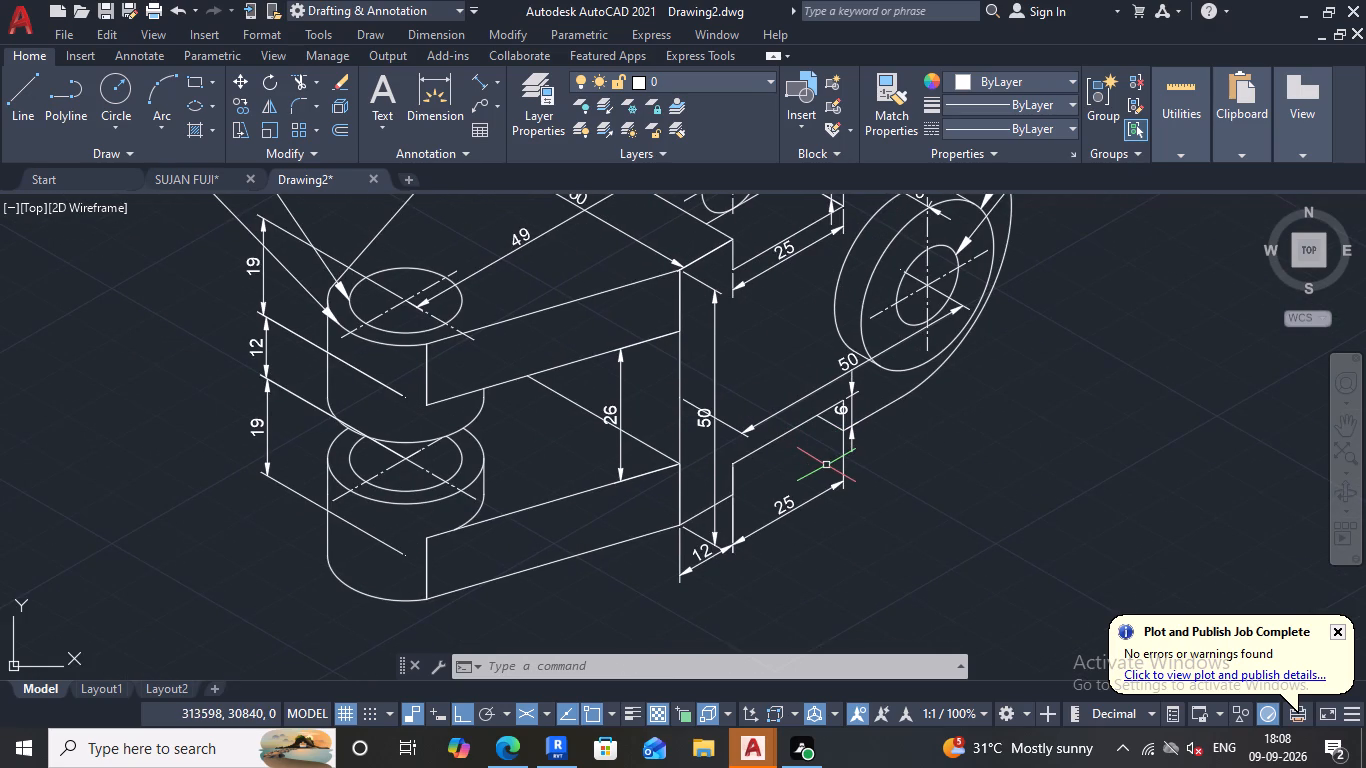
pyautogui.scroll(1, 749, 505)
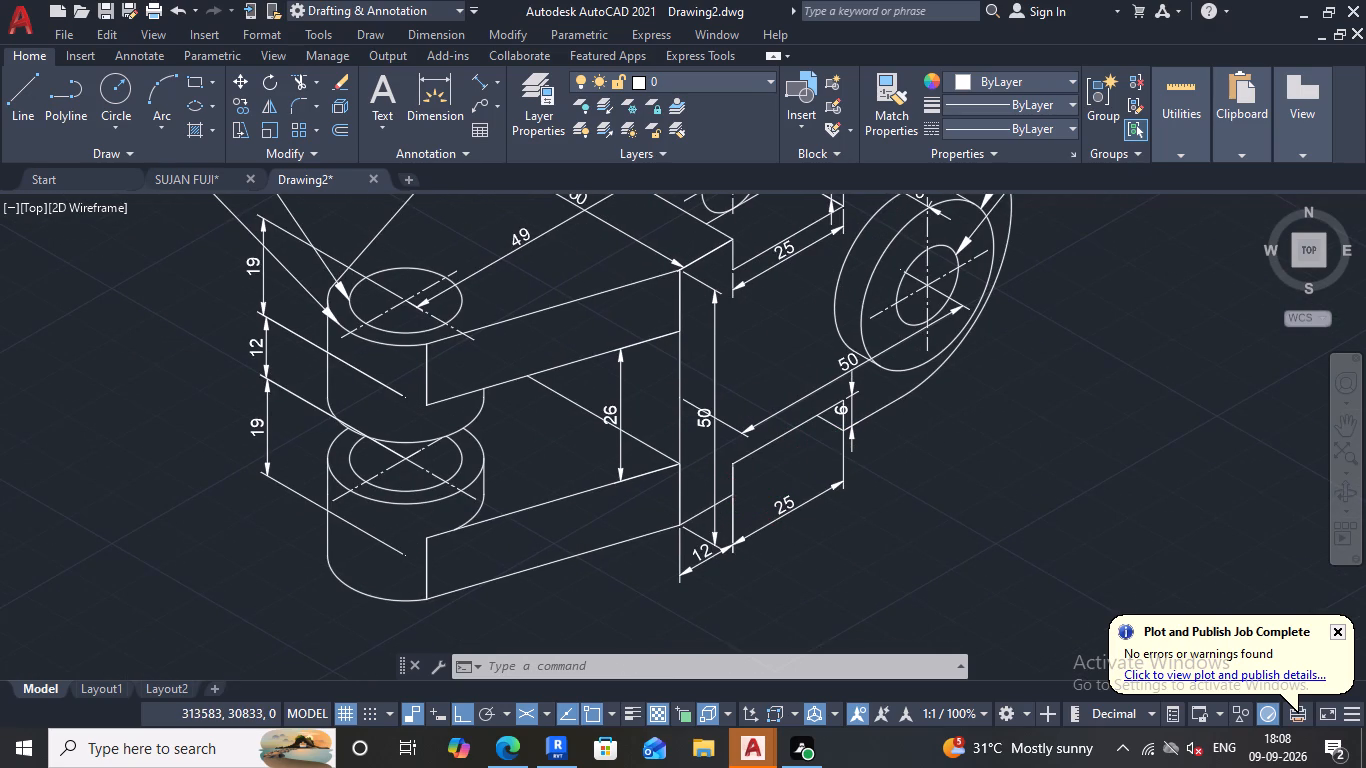
pyautogui.click(910, 324)
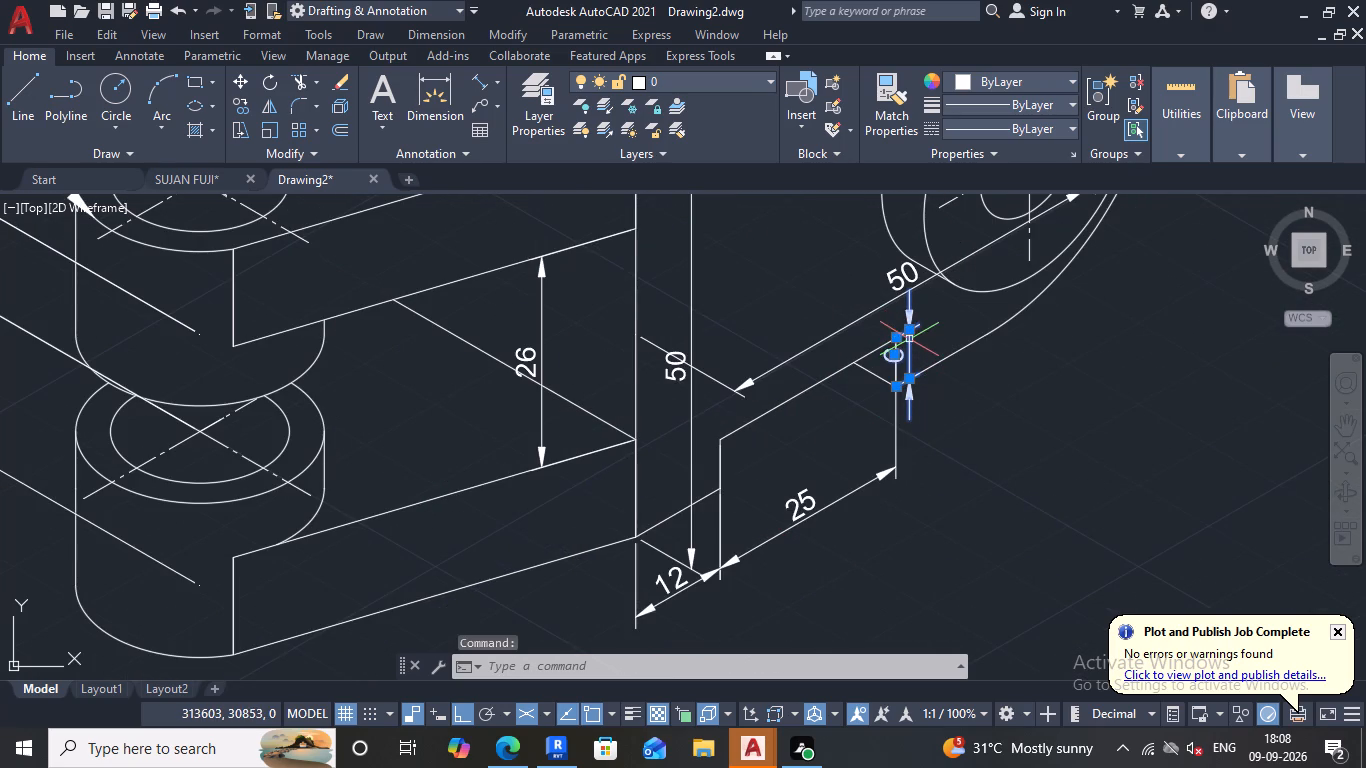
pyautogui.click(911, 334)
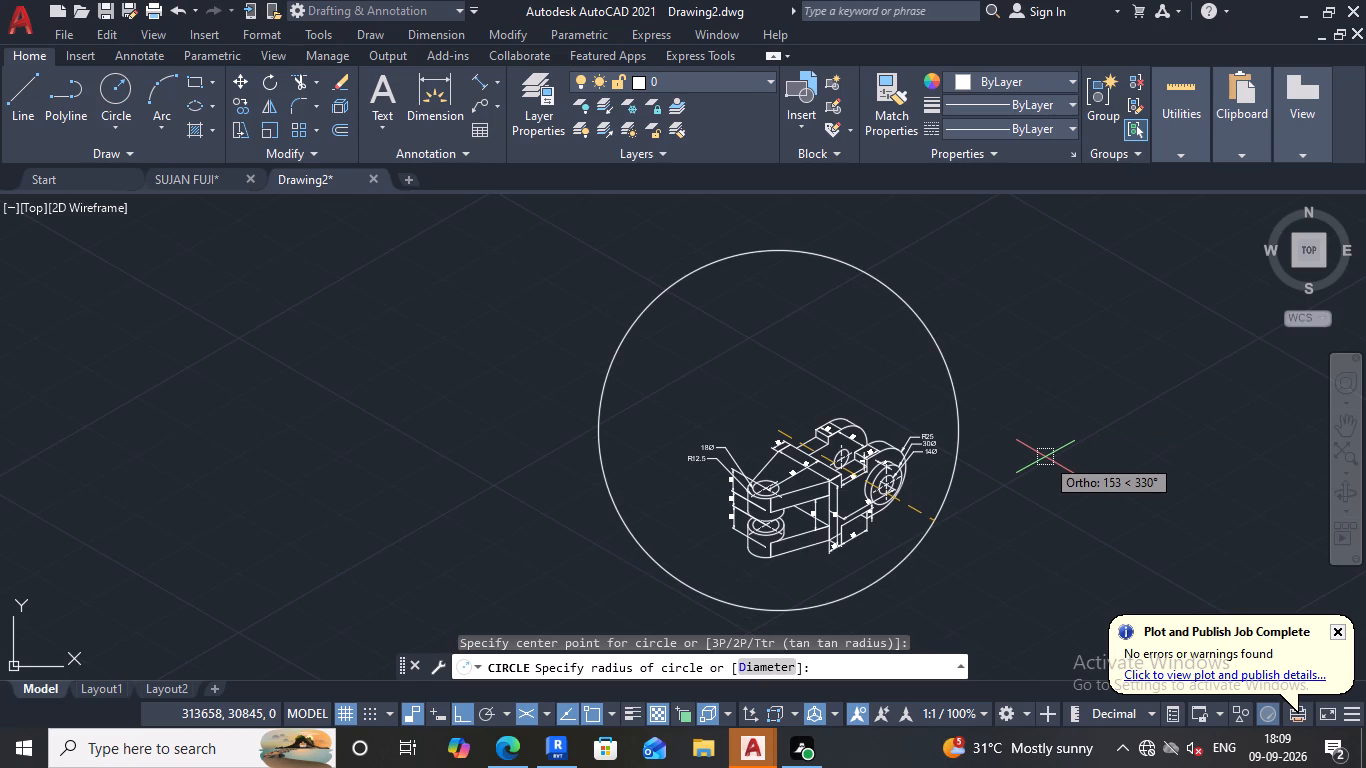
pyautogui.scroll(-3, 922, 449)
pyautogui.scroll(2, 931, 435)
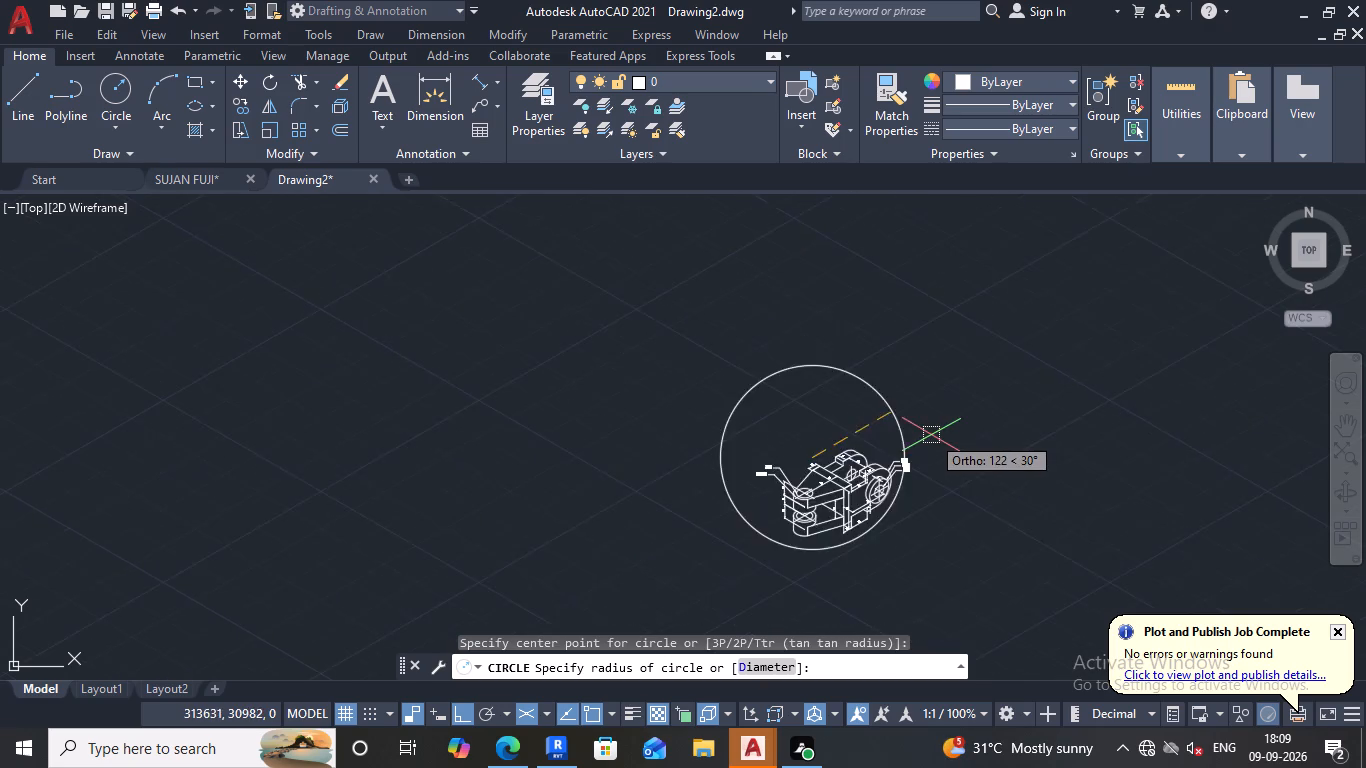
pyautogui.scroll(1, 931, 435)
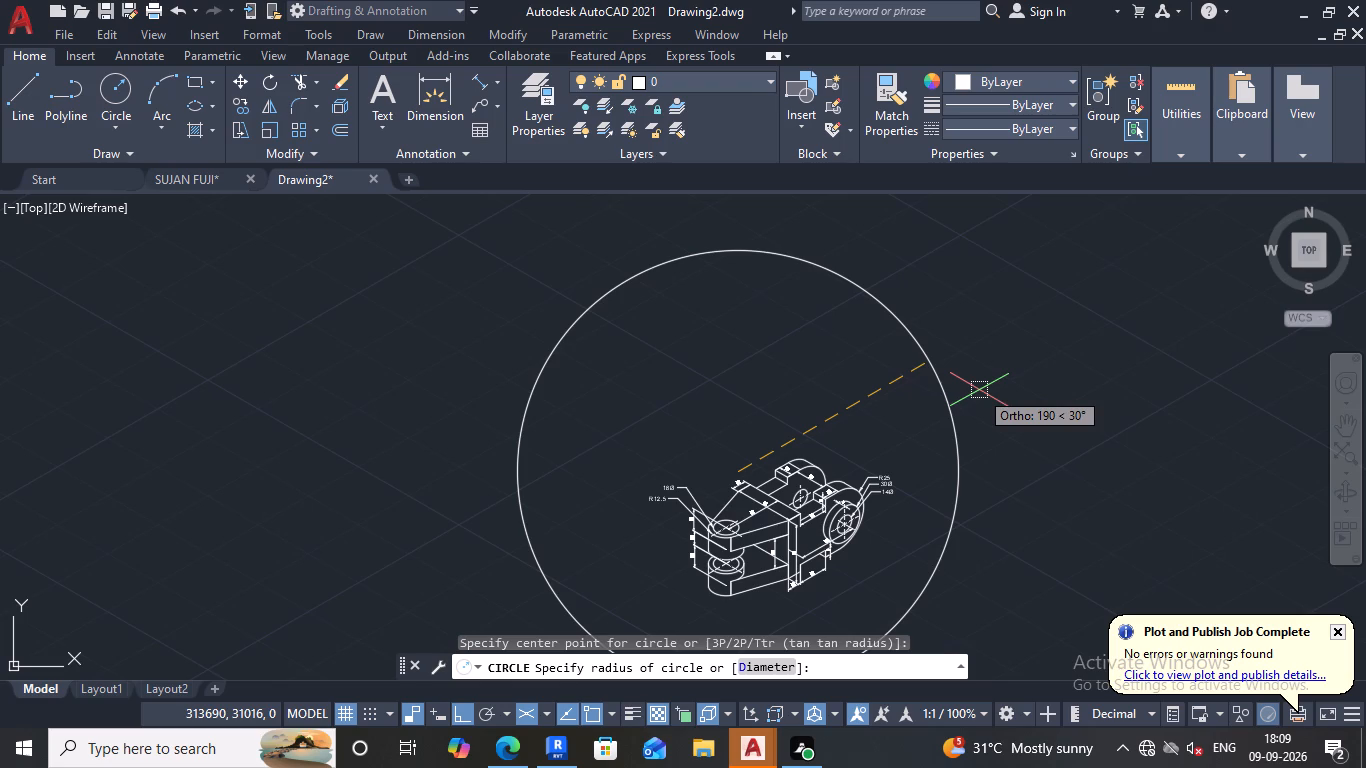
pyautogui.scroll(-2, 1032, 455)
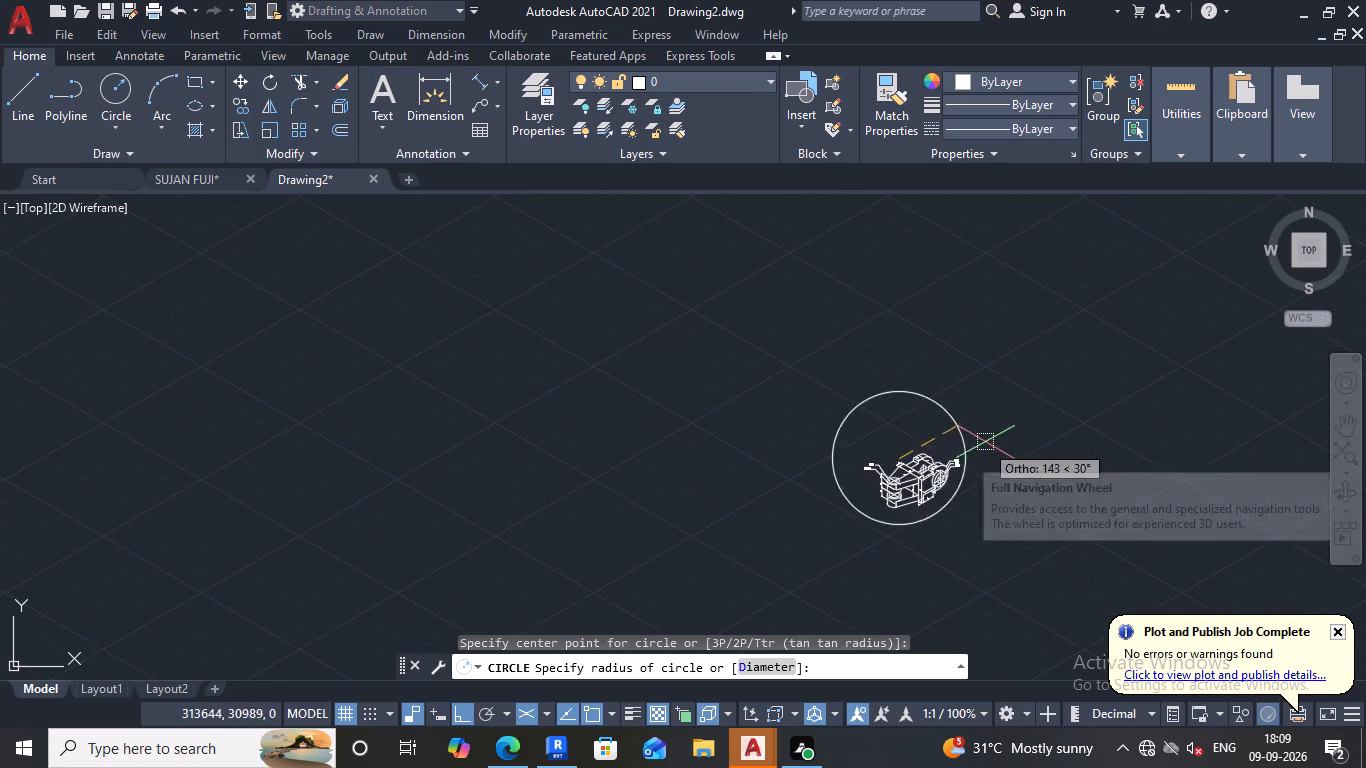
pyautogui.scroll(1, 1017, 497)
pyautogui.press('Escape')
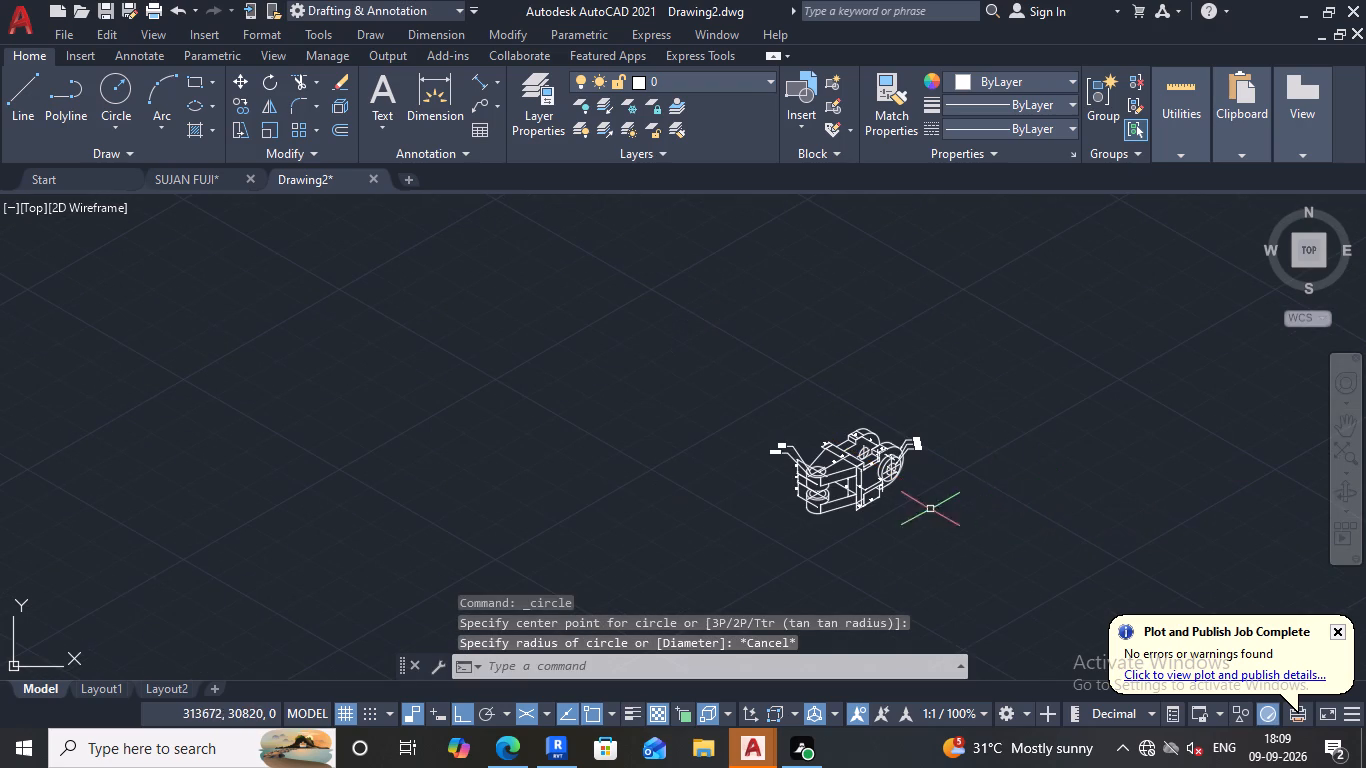
# Save the drawing in Documents under the file name 9SEP2026.2.
pyautogui.scroll(2, 964, 510)
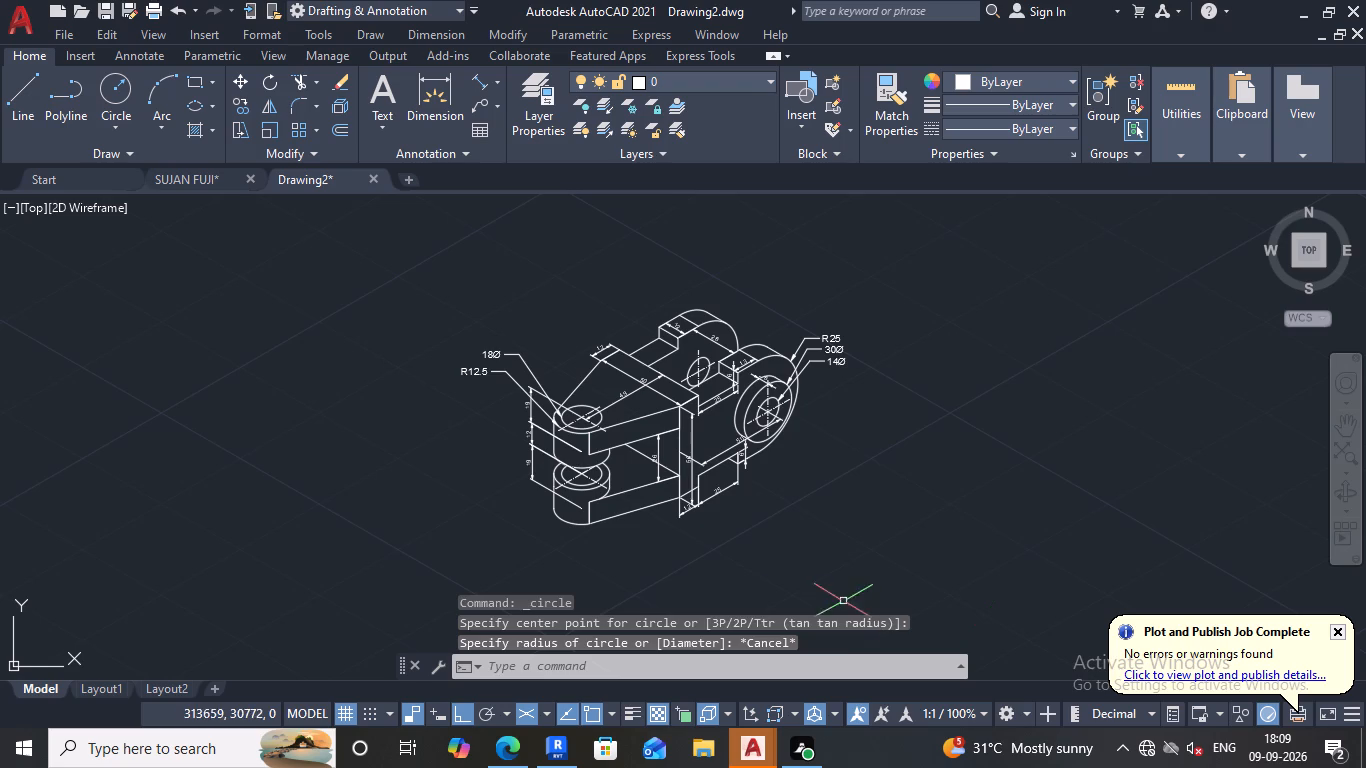
pyautogui.moveTo(757, 543); pyautogui.dragTo(779, 564, button='middle')
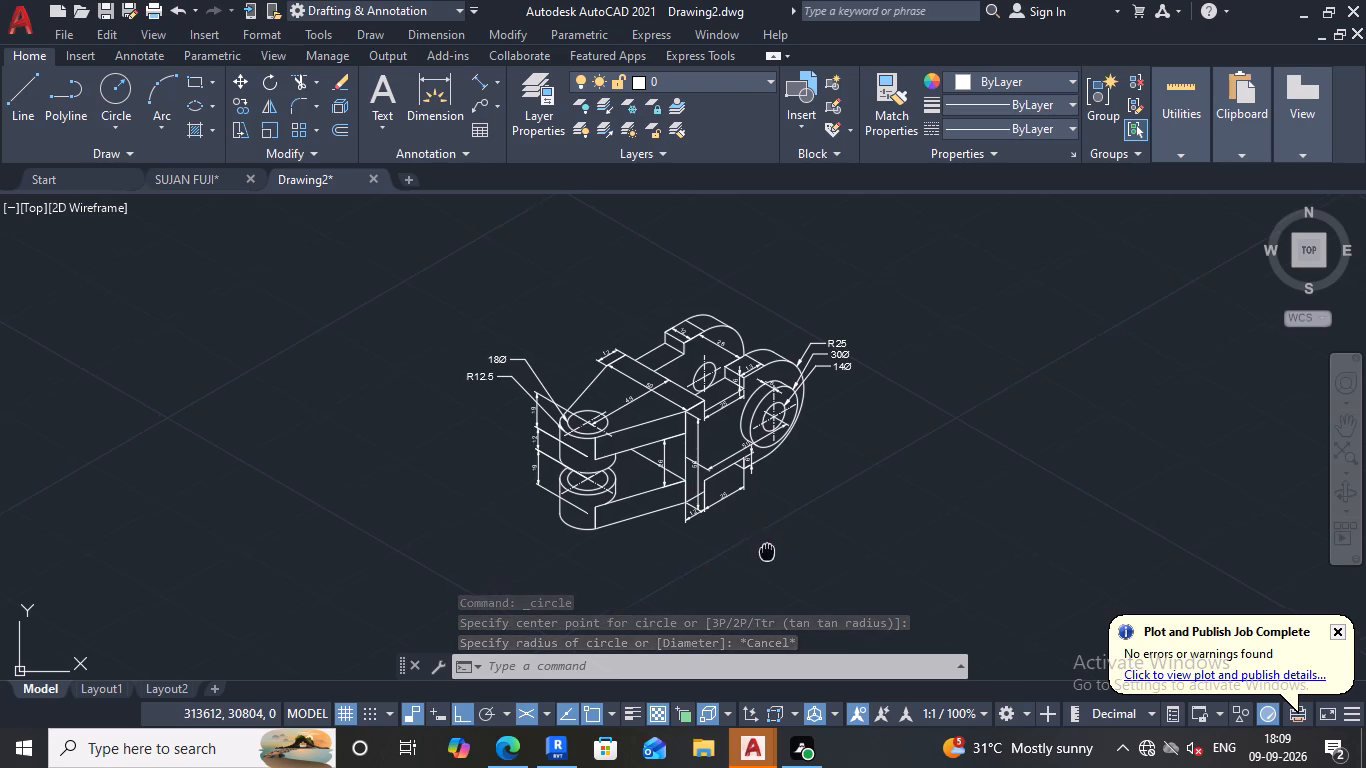
pyautogui.moveTo(779, 564); pyautogui.dragTo(882, 533, button='middle')
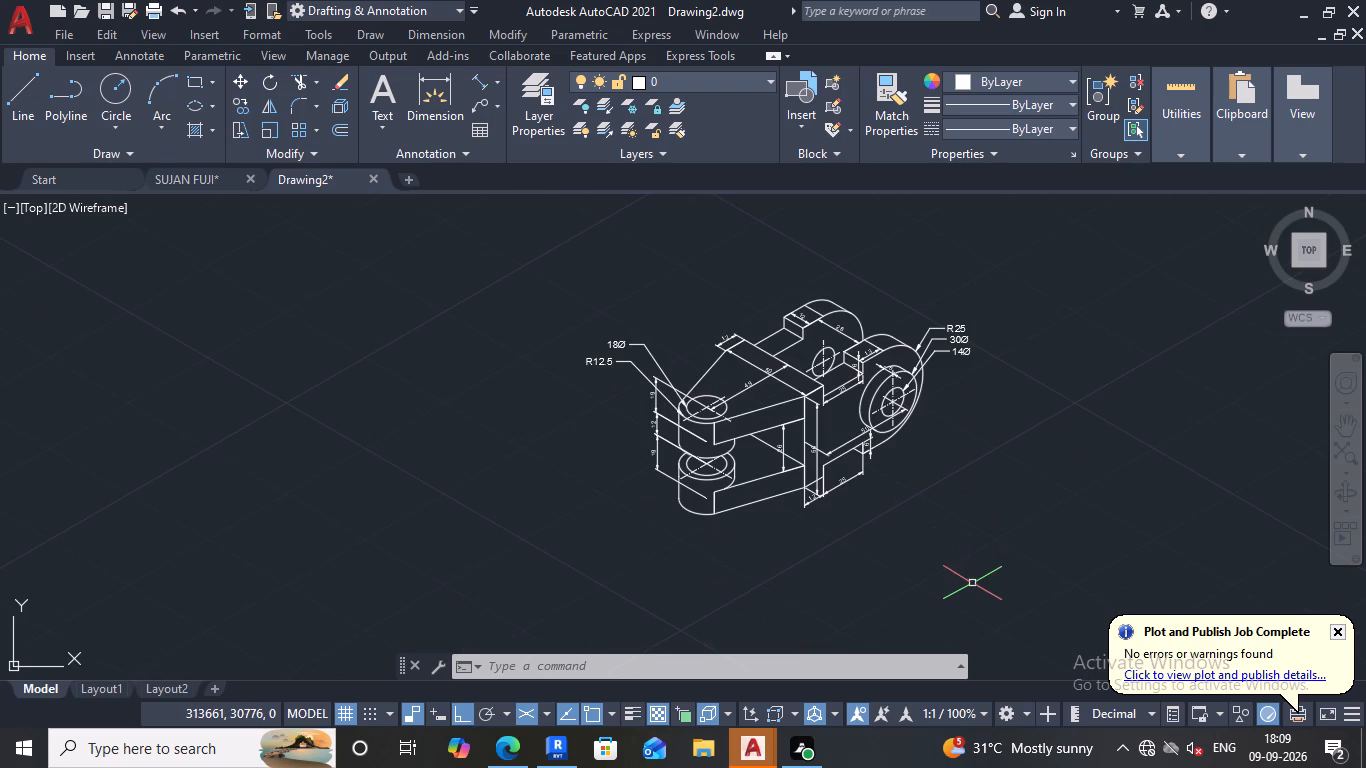
pyautogui.hotkey('ctrl', 's')
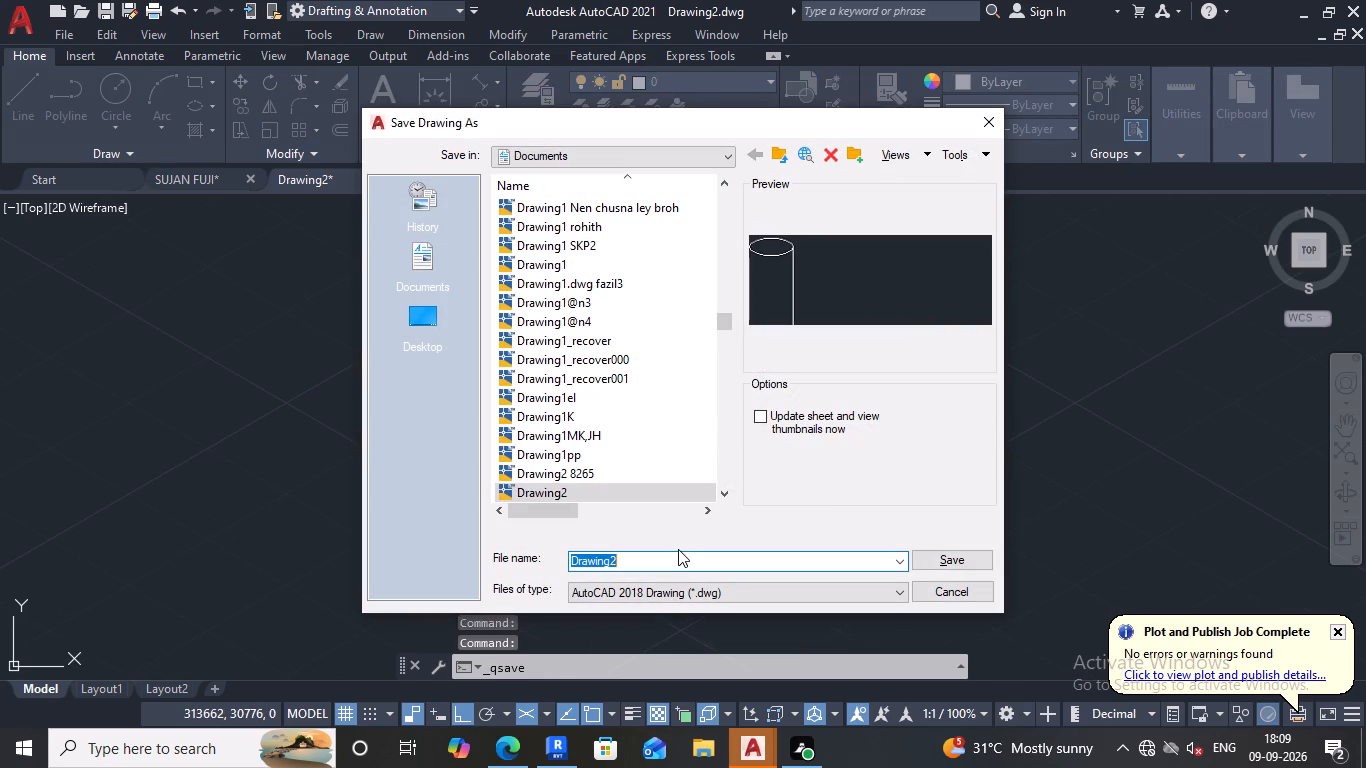
pyautogui.press('BackSpace')
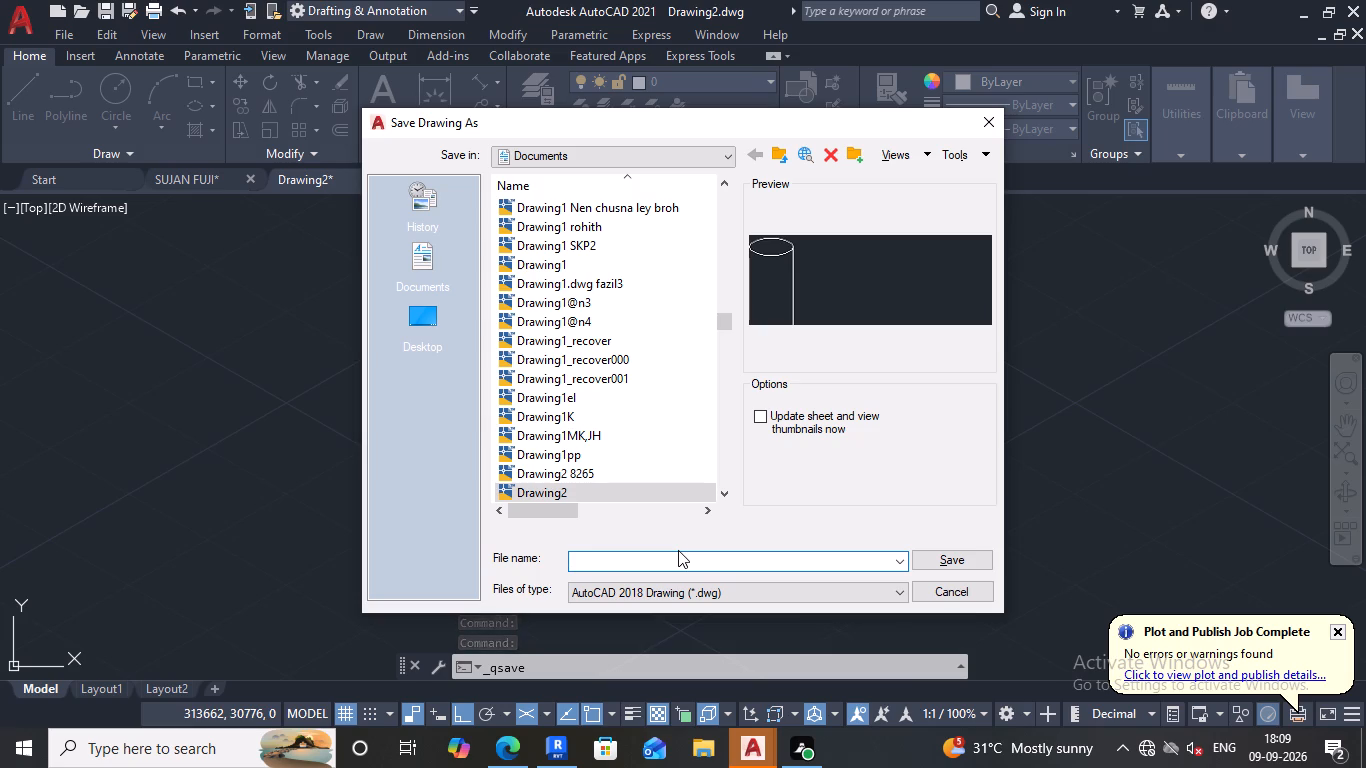
pyautogui.write('9SE')
pyautogui.press('p')
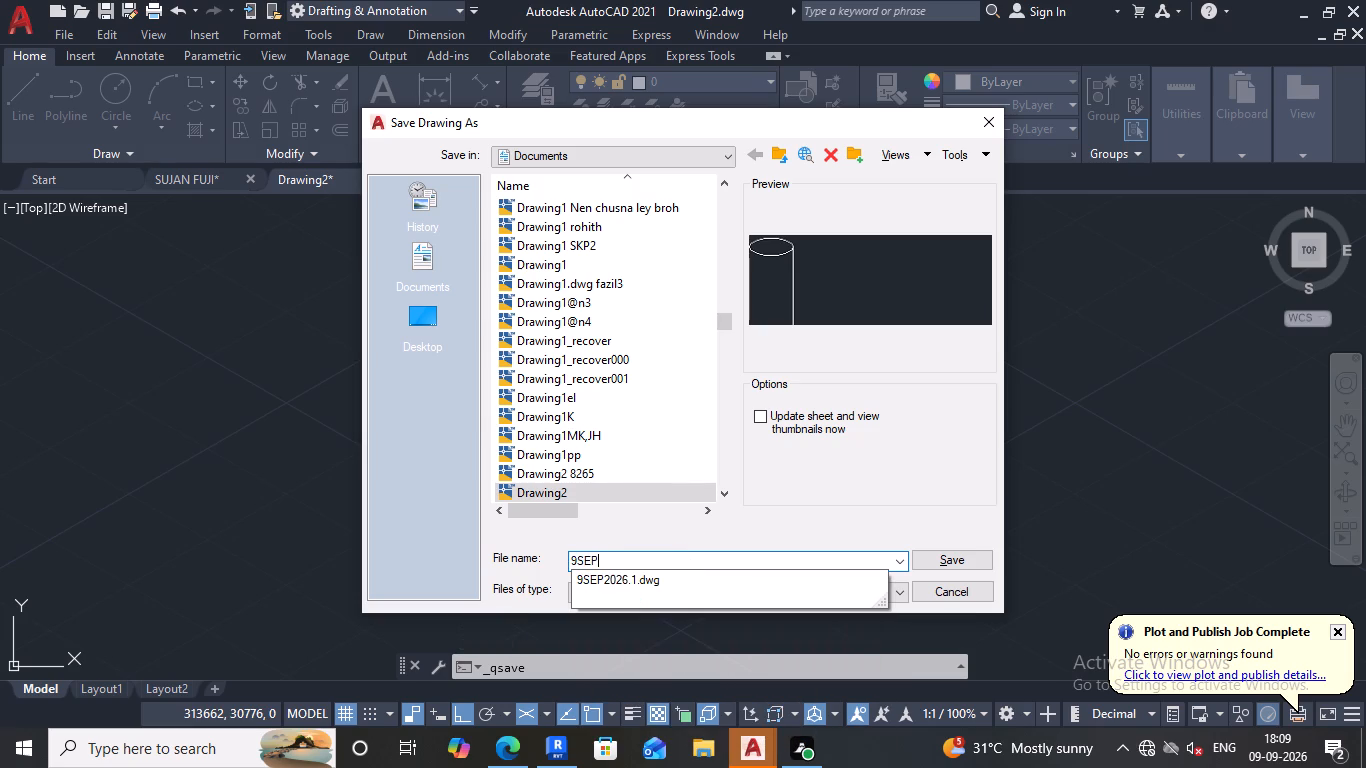
pyautogui.write('2026')
pyautogui.write('.2')
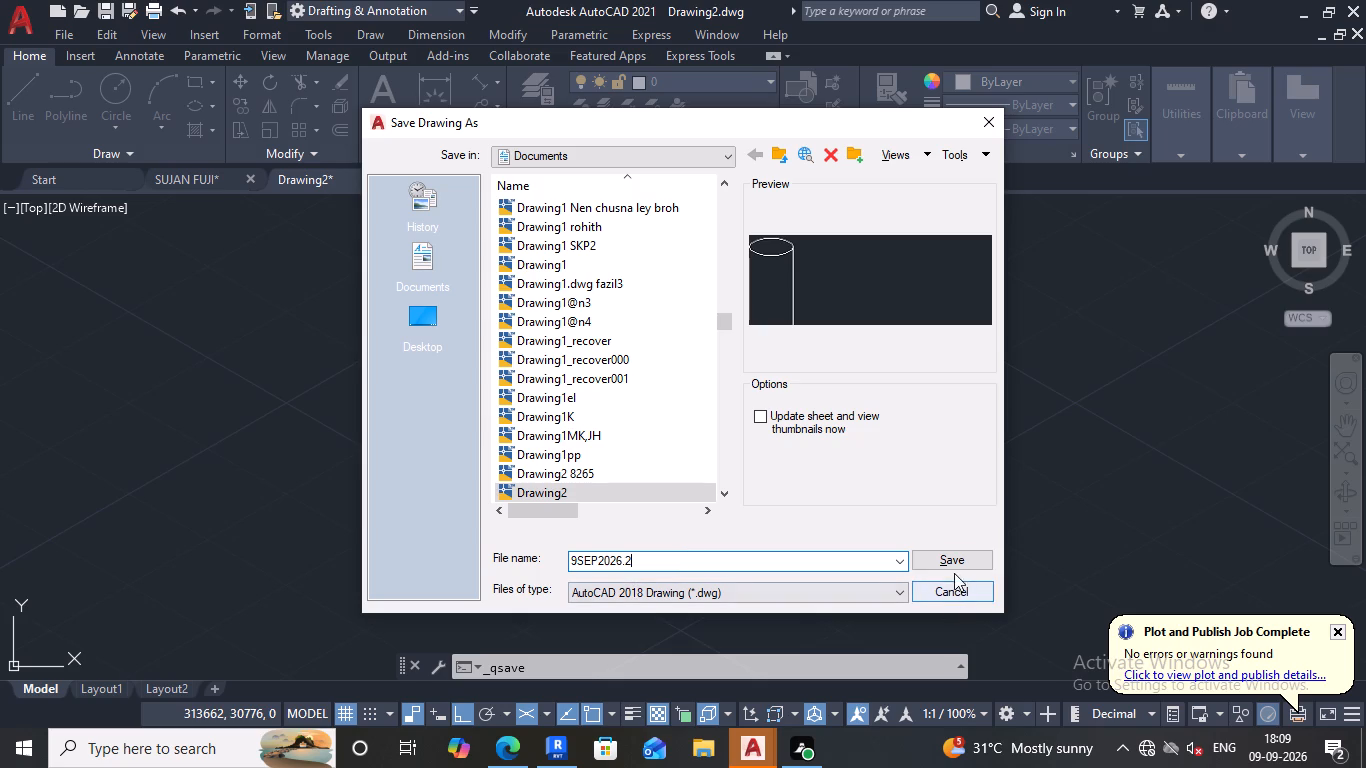
pyautogui.click(954, 567)
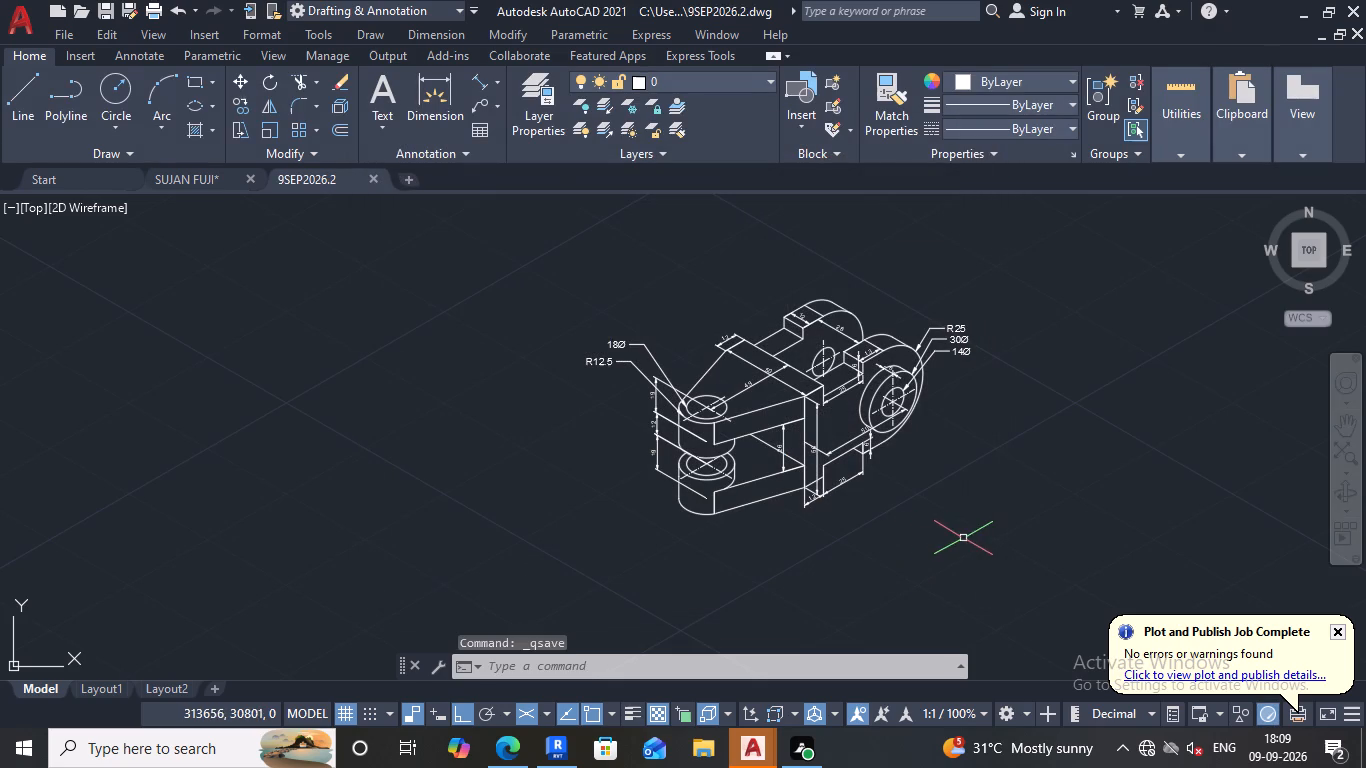
# Copy the whole dimensioned isometric part into the other open drawing, placing it in the free space above the L-shaped isometric block.
pyautogui.click(999, 561)
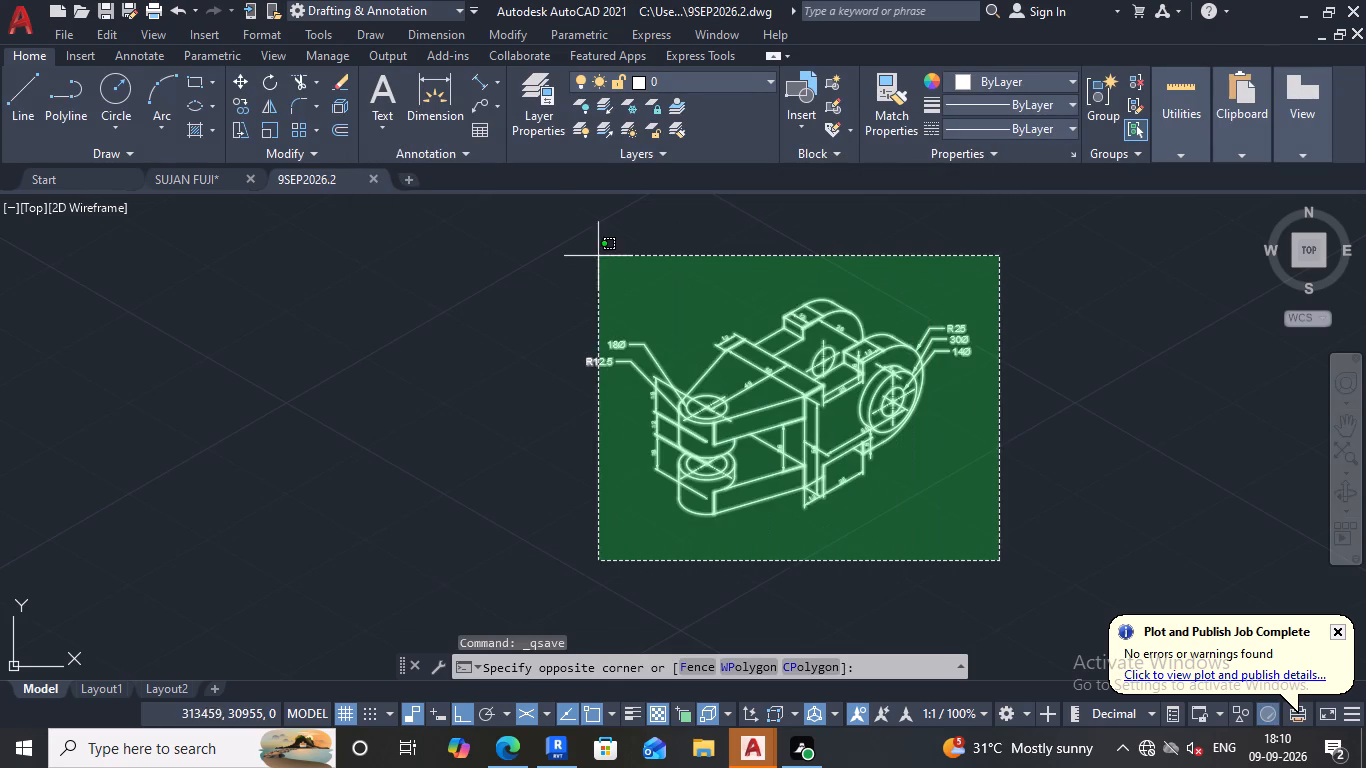
pyautogui.click(565, 254)
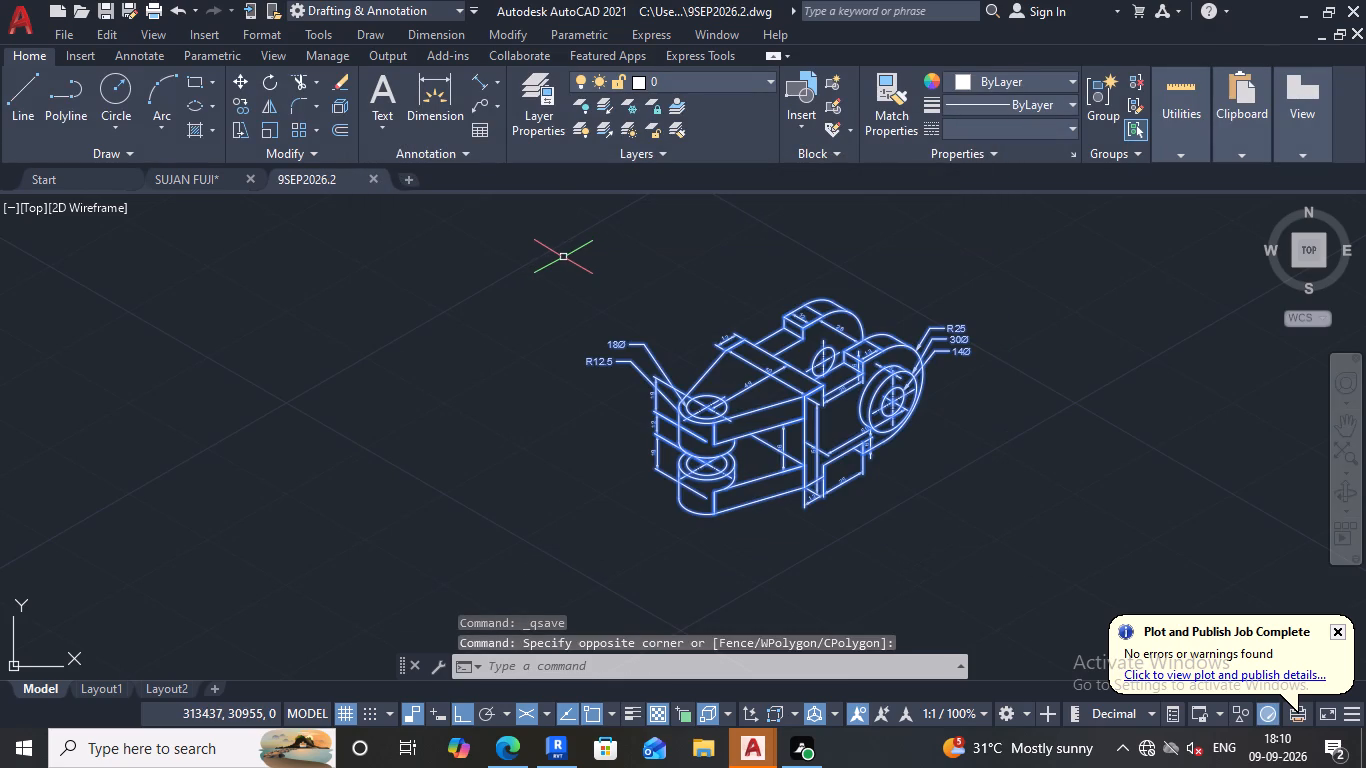
pyautogui.hotkey('ctrl', 'c')
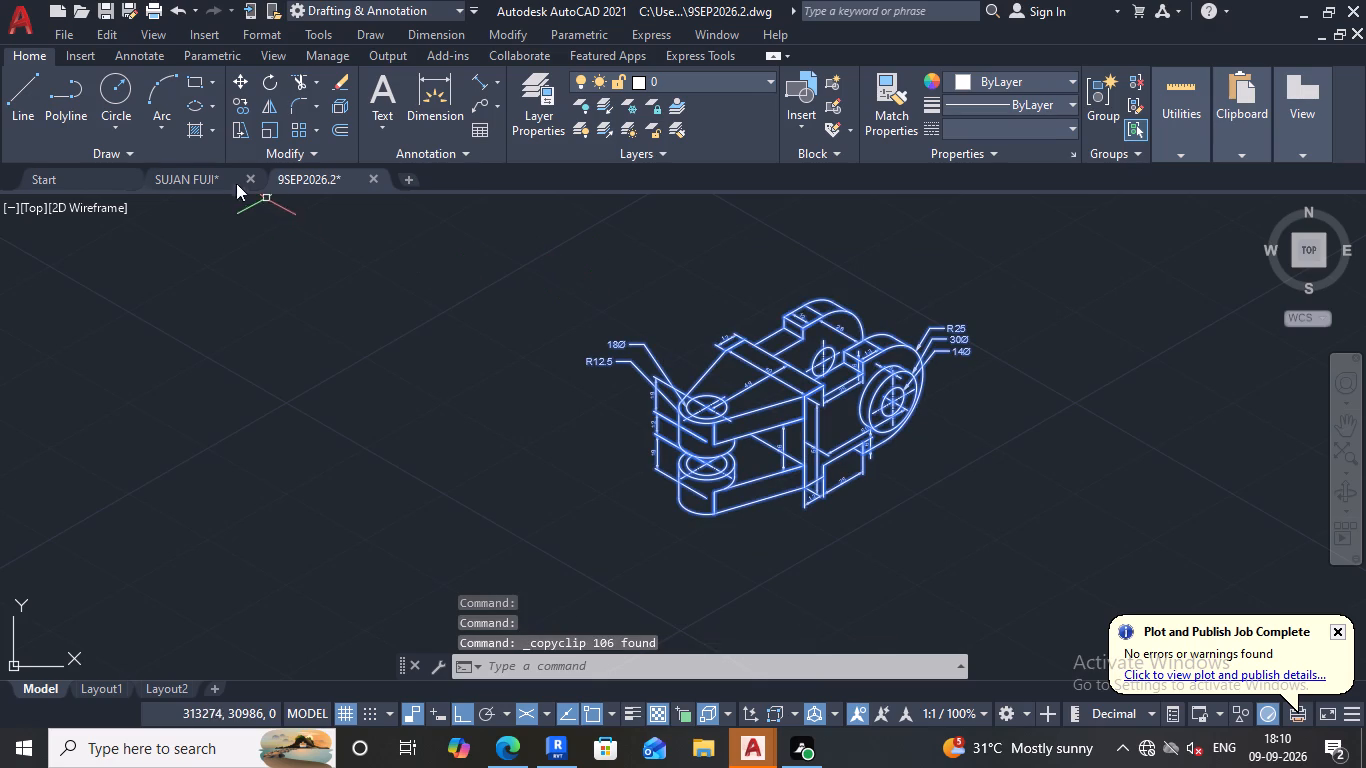
pyautogui.click(217, 179)
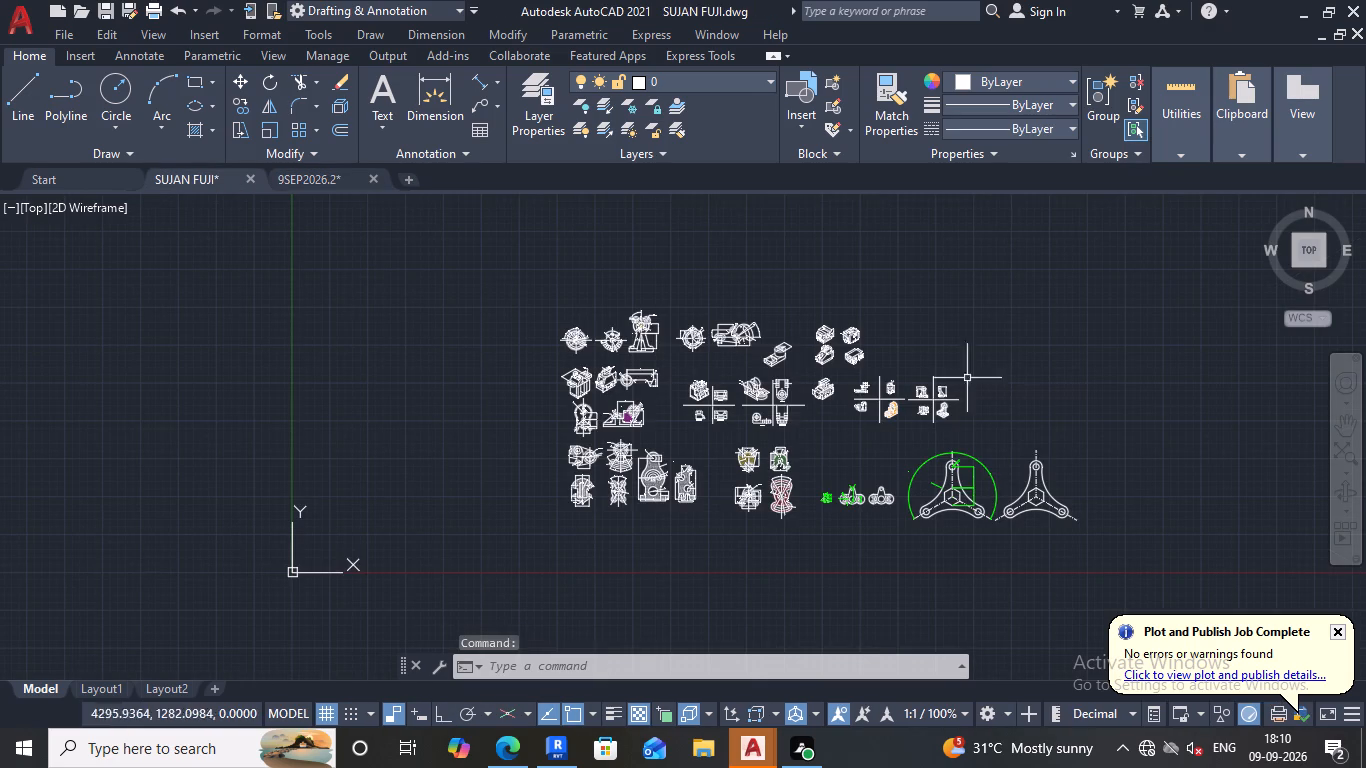
pyautogui.hotkey('ctrl', 'v')
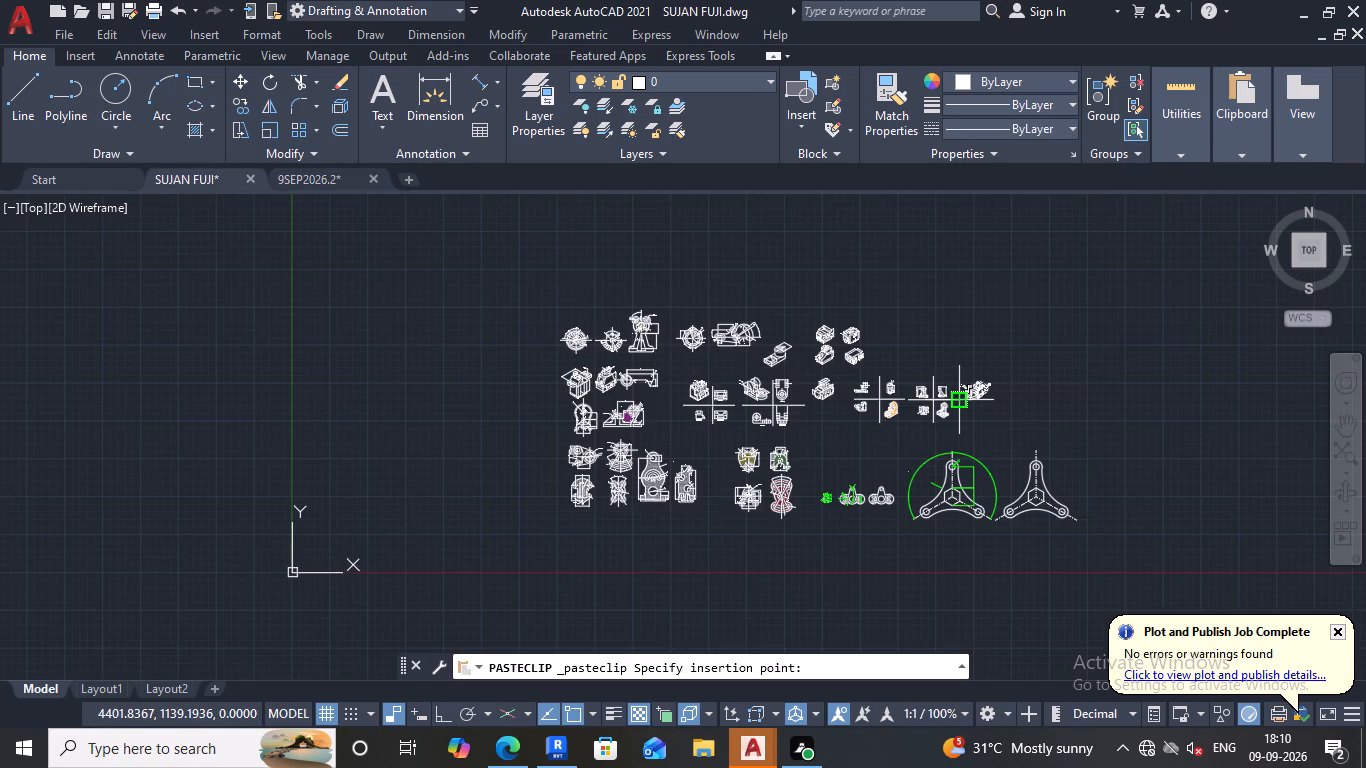
pyautogui.scroll(3, 897, 364)
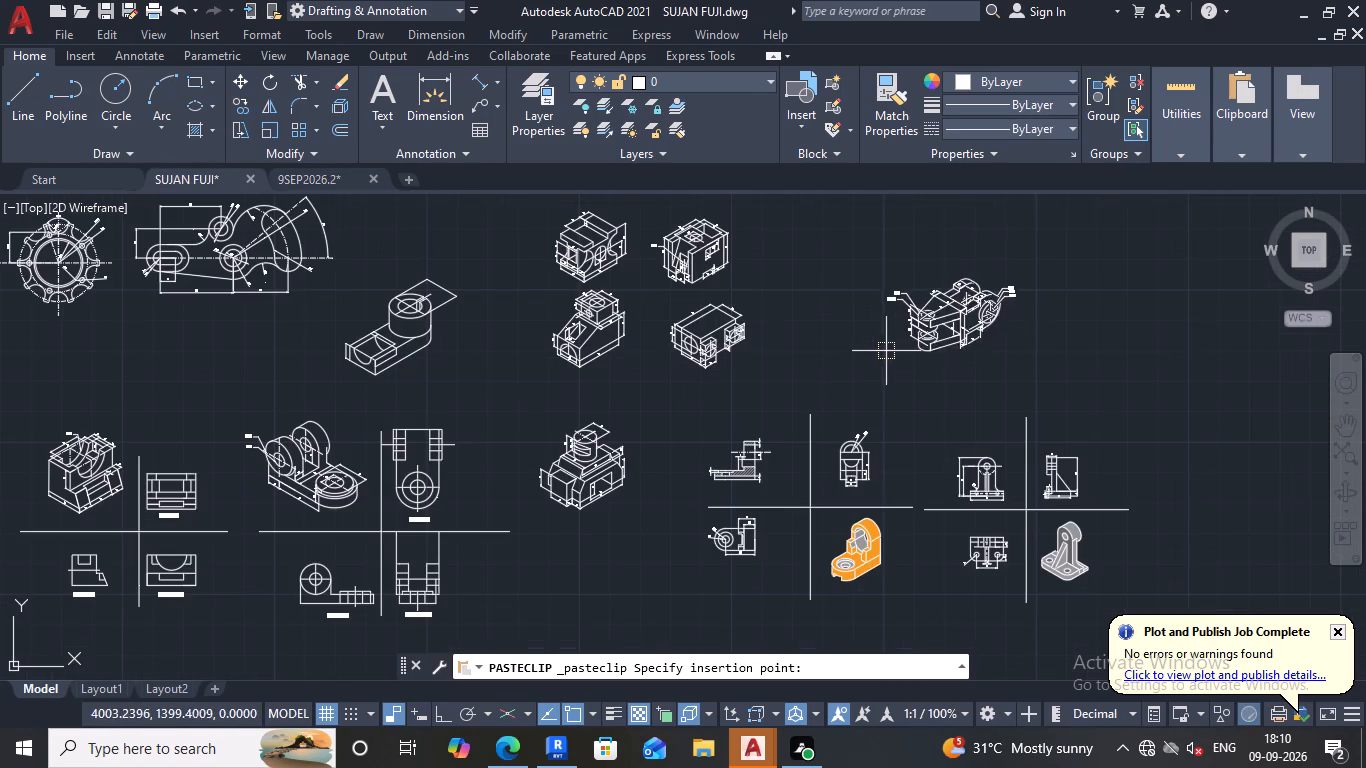
pyautogui.scroll(1, 829, 334)
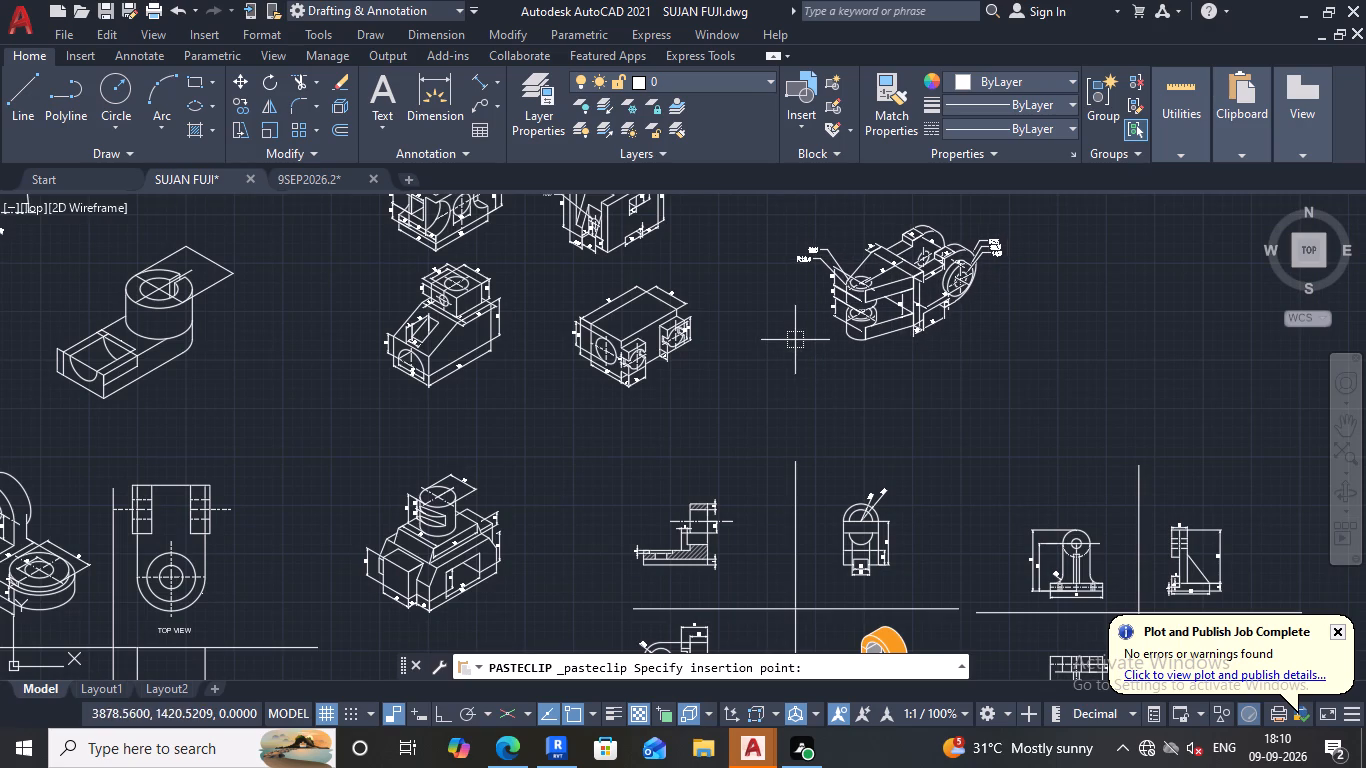
pyautogui.scroll(-3, 794, 354)
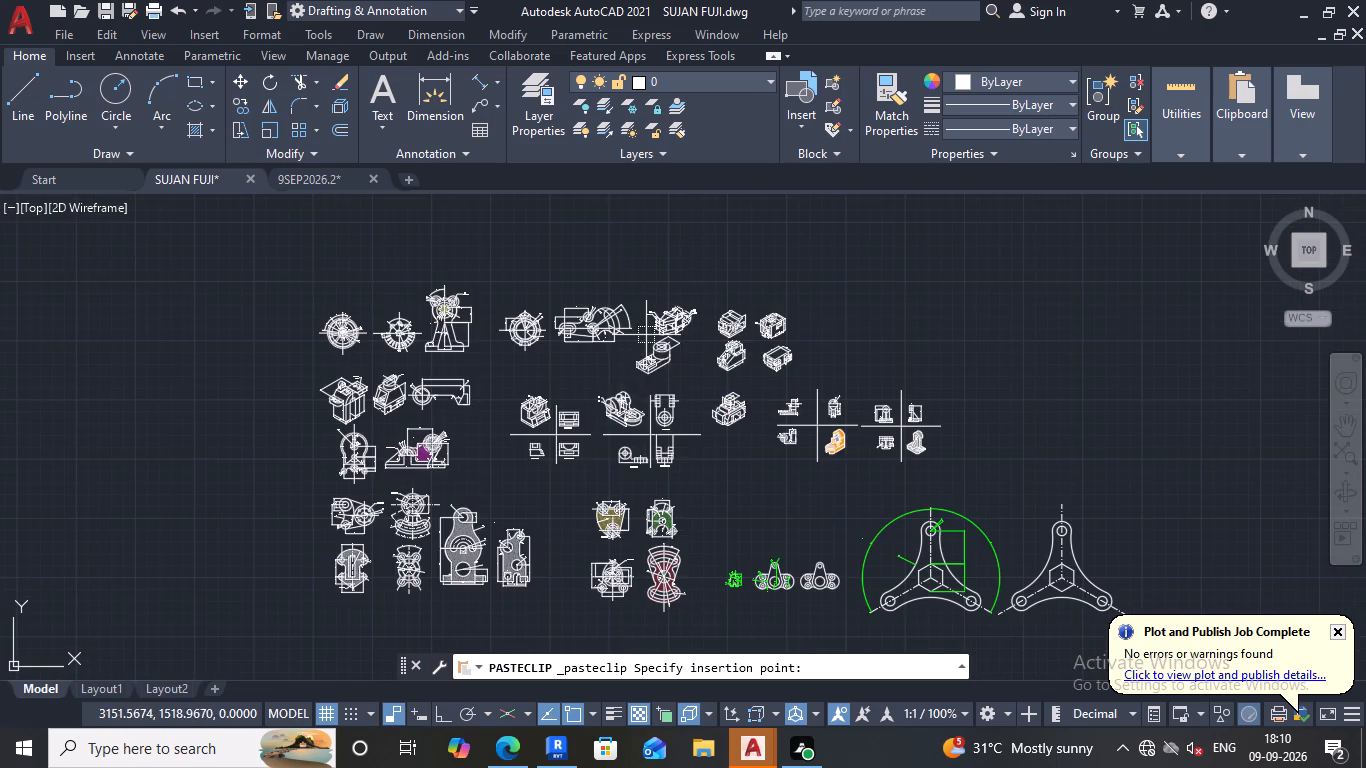
pyautogui.scroll(1, 655, 327)
pyautogui.click(649, 327)
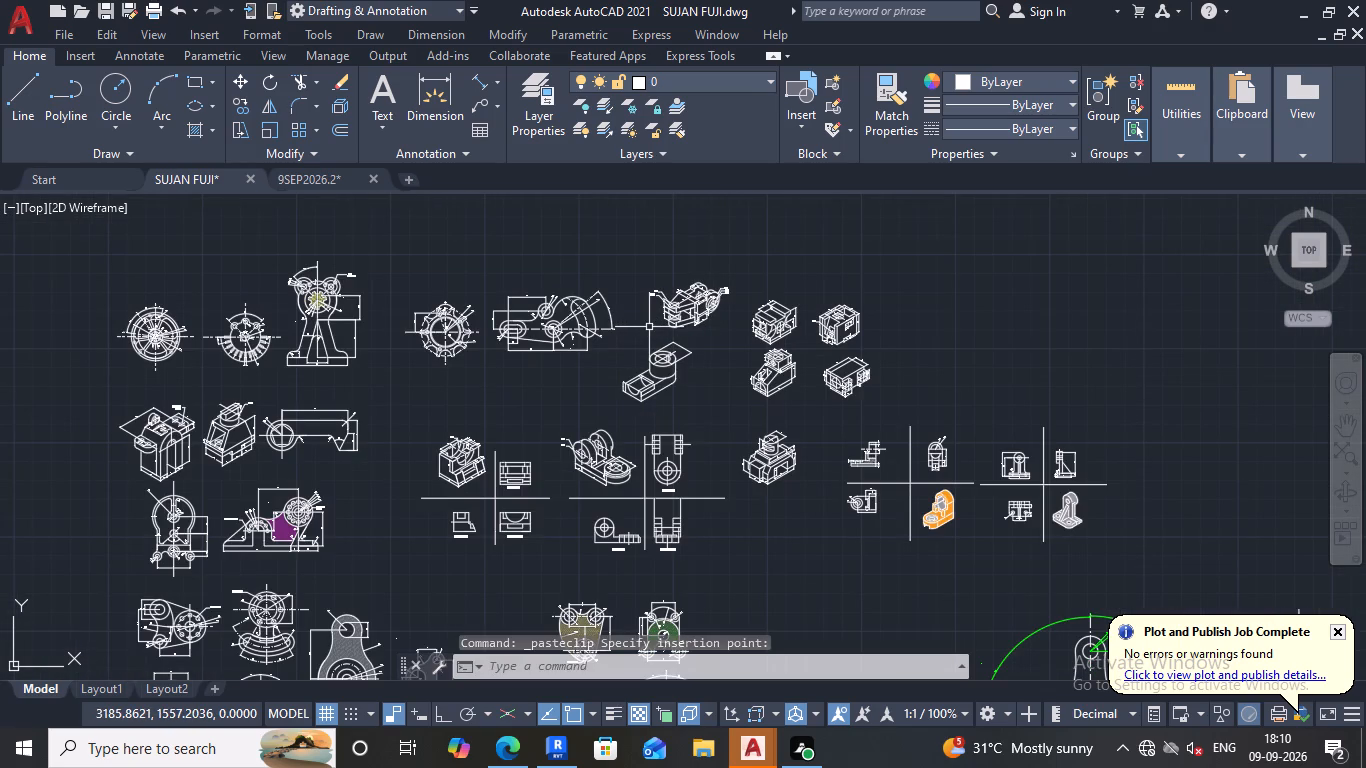
pyautogui.scroll(4, 677, 283)
pyautogui.scroll(2, 743, 354)
pyautogui.scroll(-3, 745, 354)
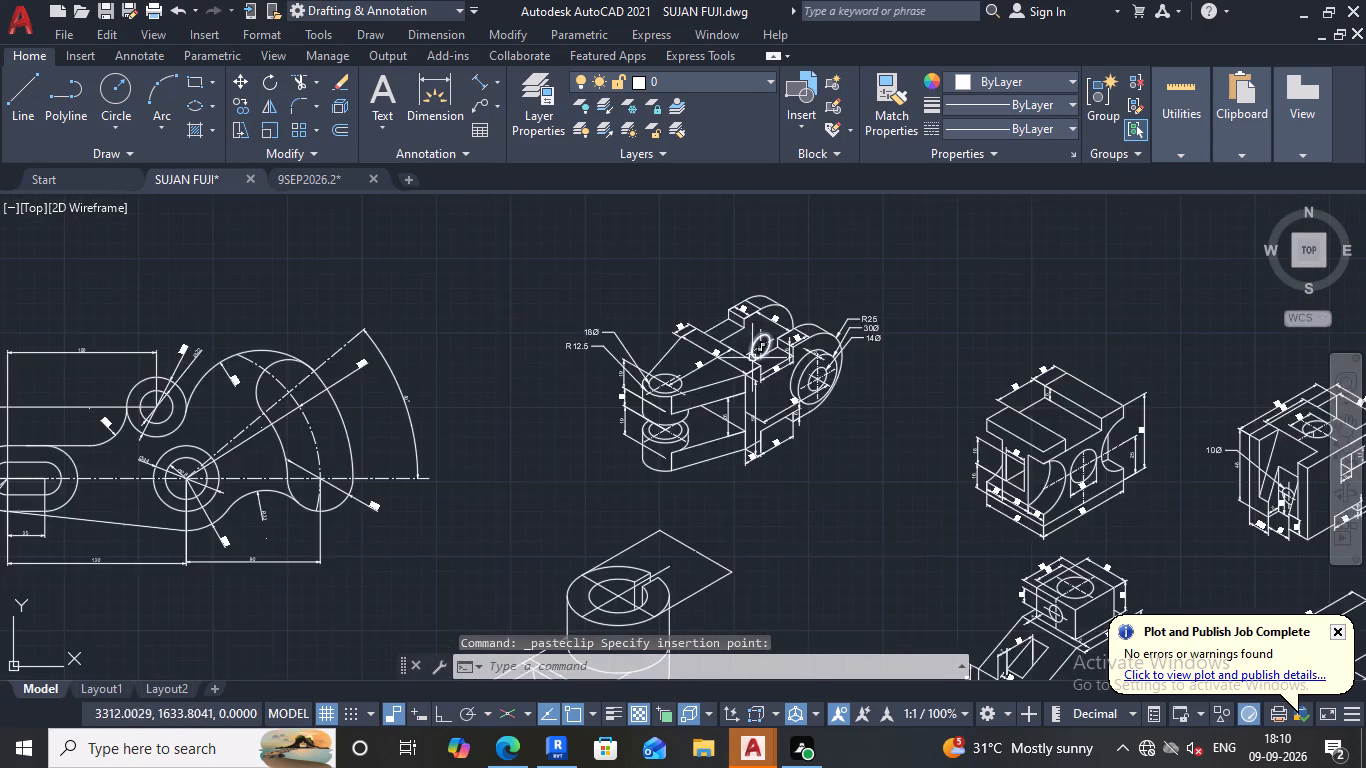
pyautogui.scroll(-2, 782, 371)
# Set up a plot of 9SEP2026.2 with AutoCAD PDF (High Quality Print).pc3, centred, with a window around the whole part as plot area.
pyautogui.click(332, 182)
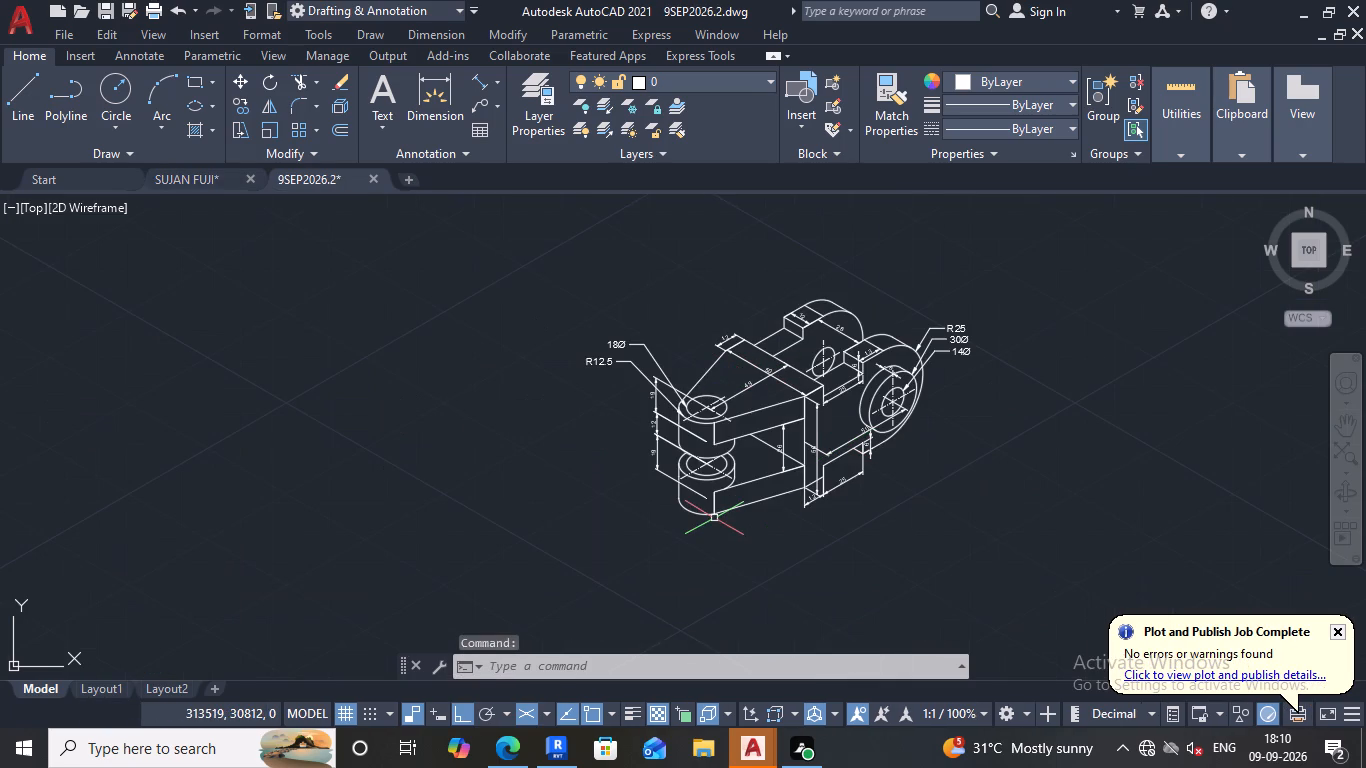
pyautogui.hotkey('ctrl', 'p')
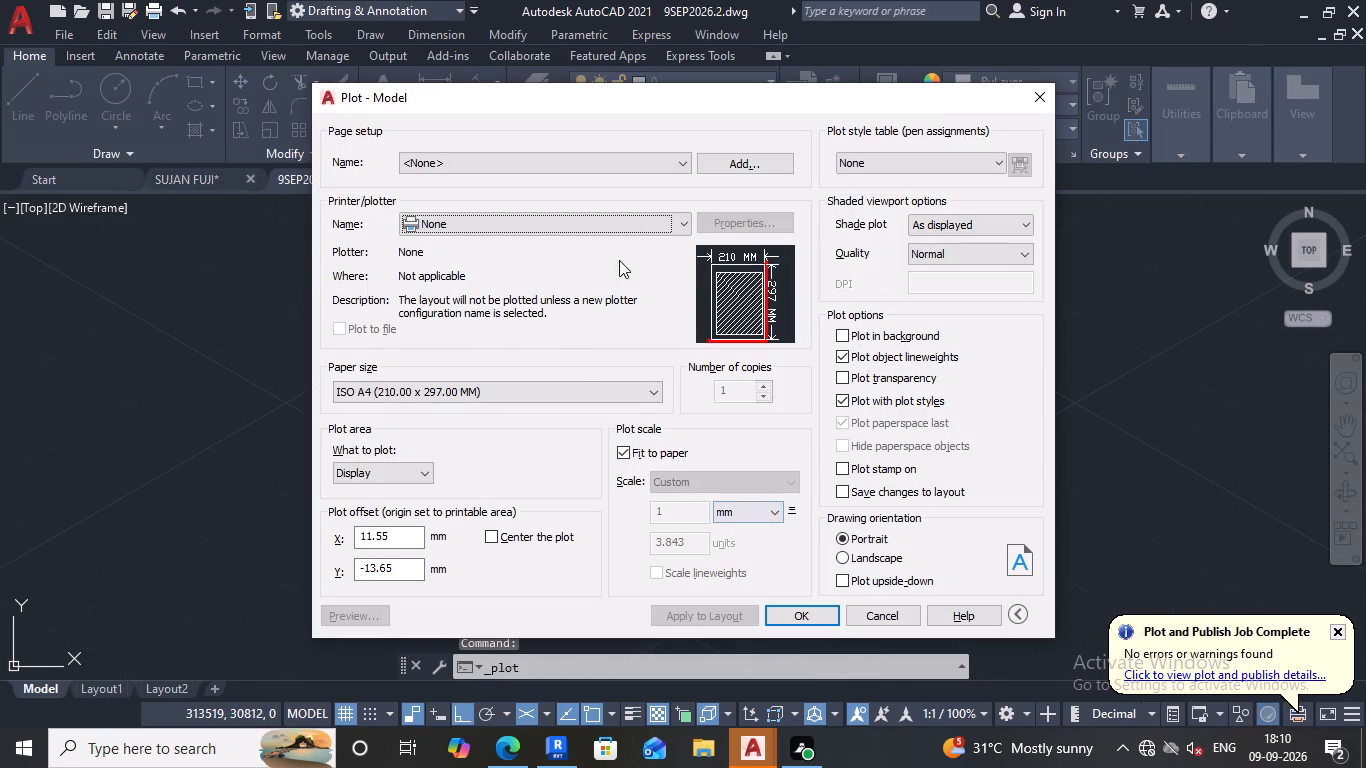
pyautogui.click(619, 230)
pyautogui.click(556, 356)
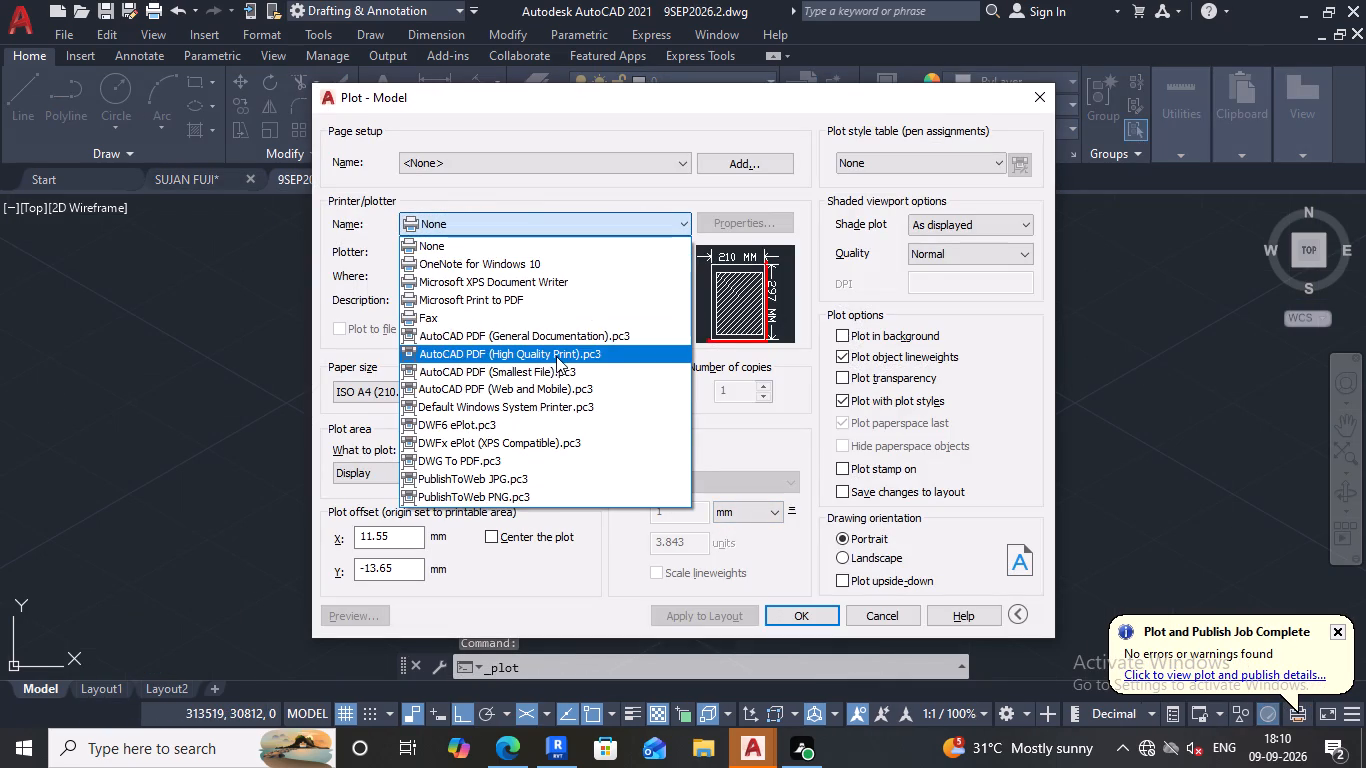
pyautogui.click(493, 535)
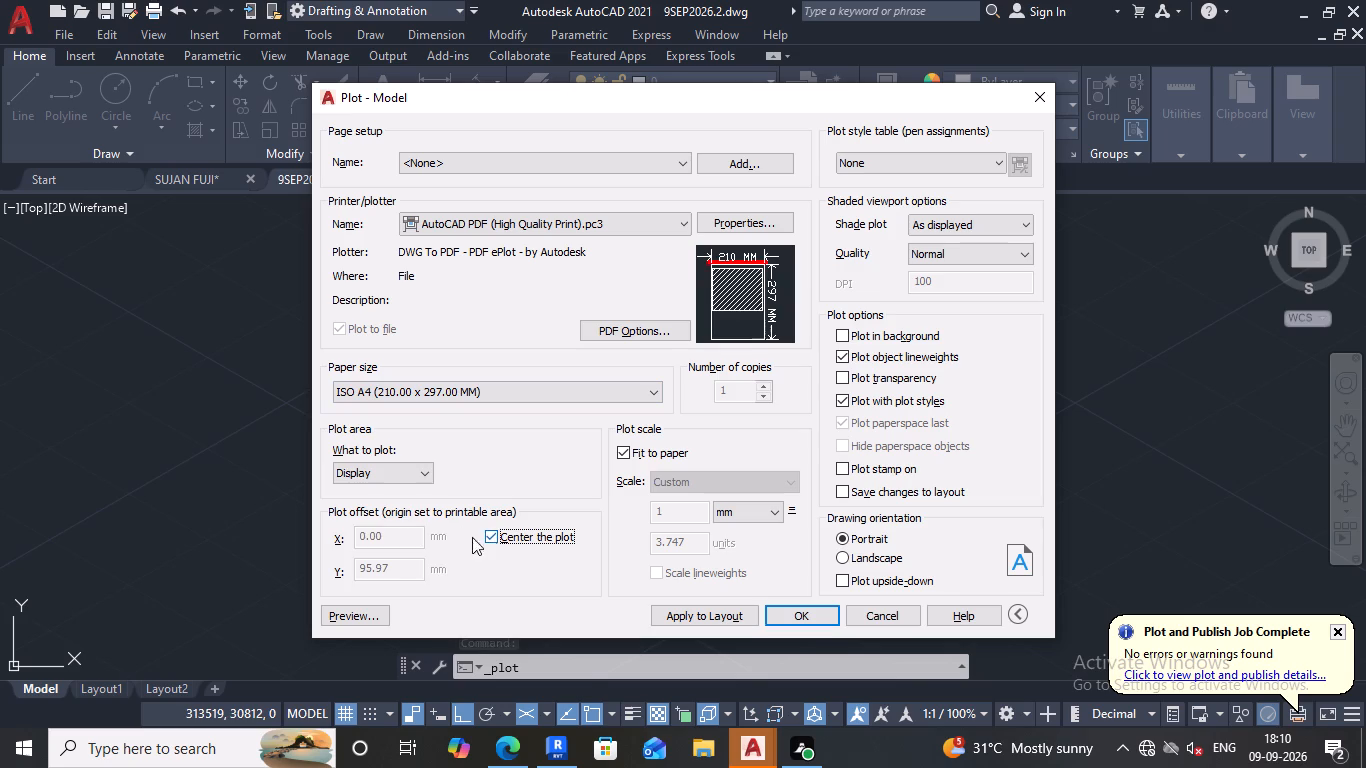
pyautogui.click(385, 474)
pyautogui.click(382, 531)
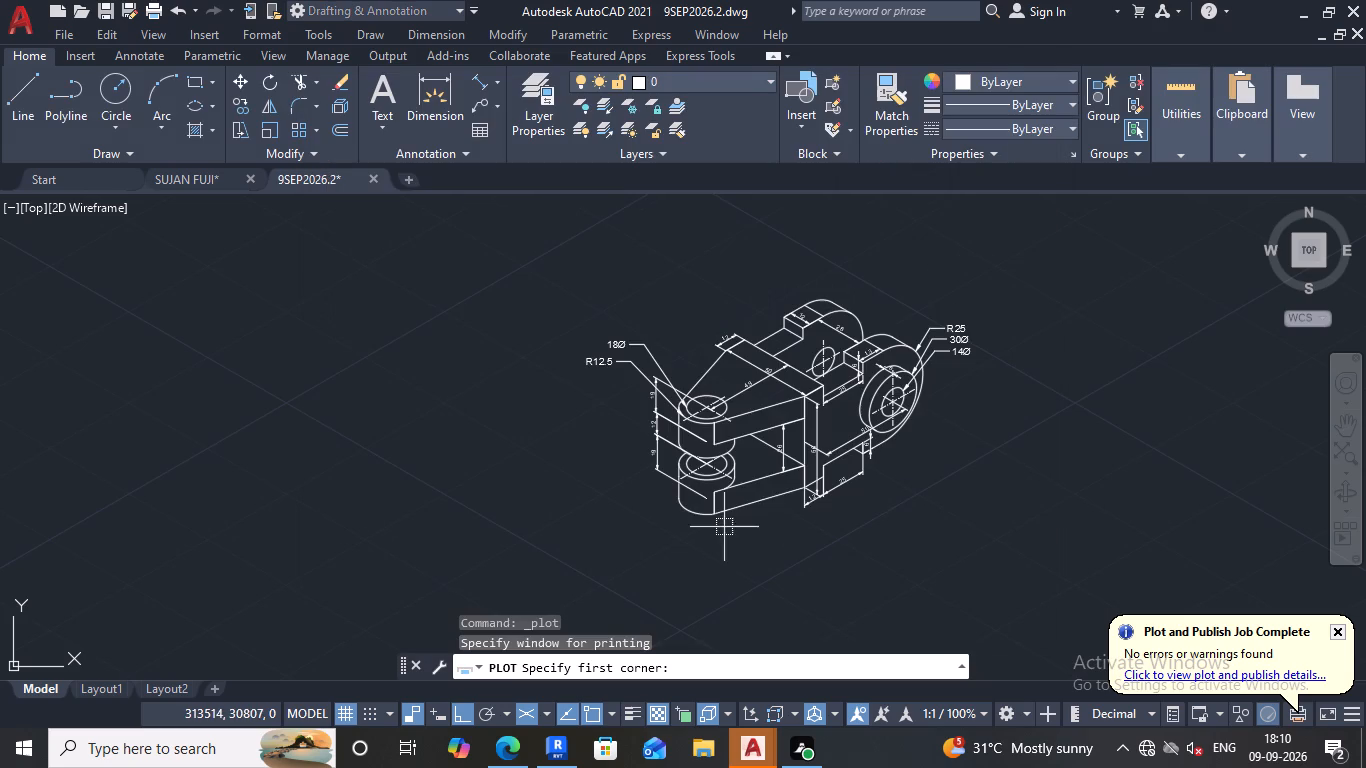
pyautogui.click(1016, 564)
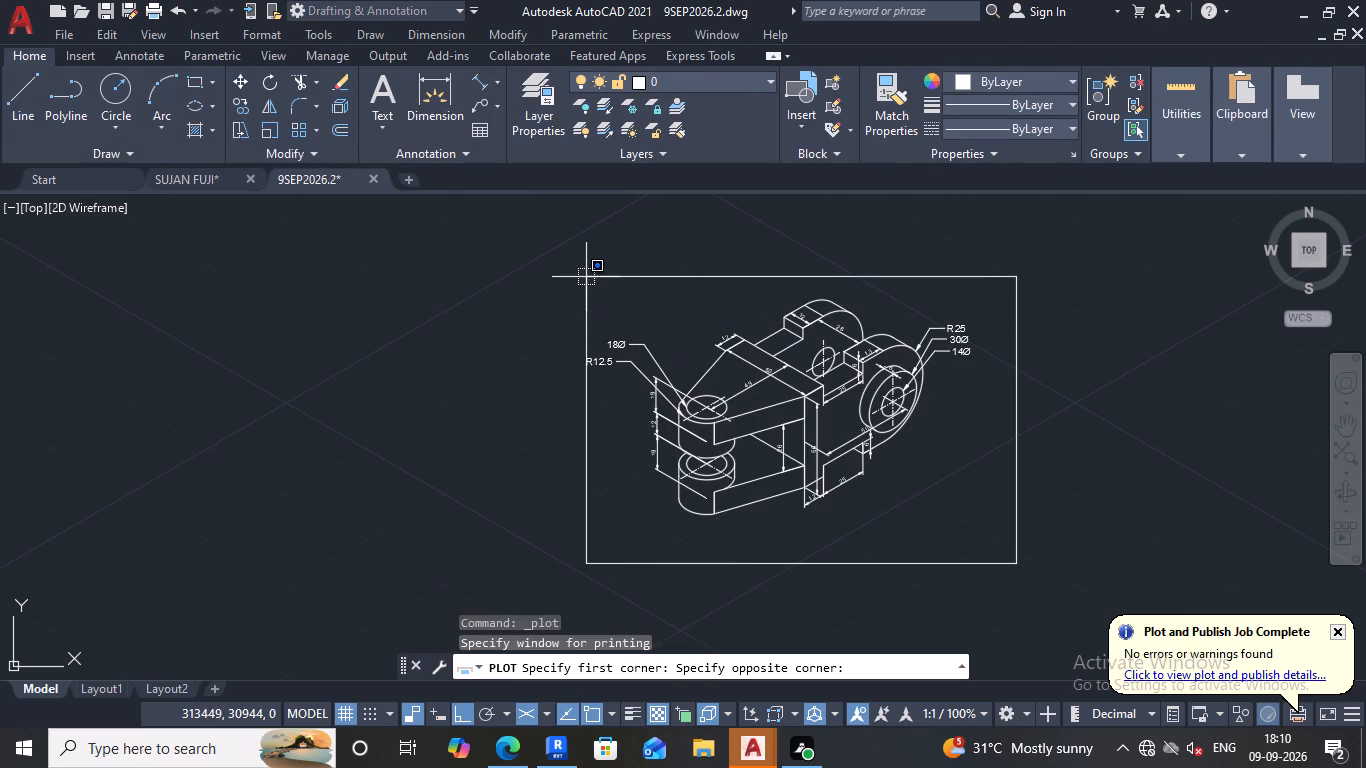
pyautogui.click(575, 275)
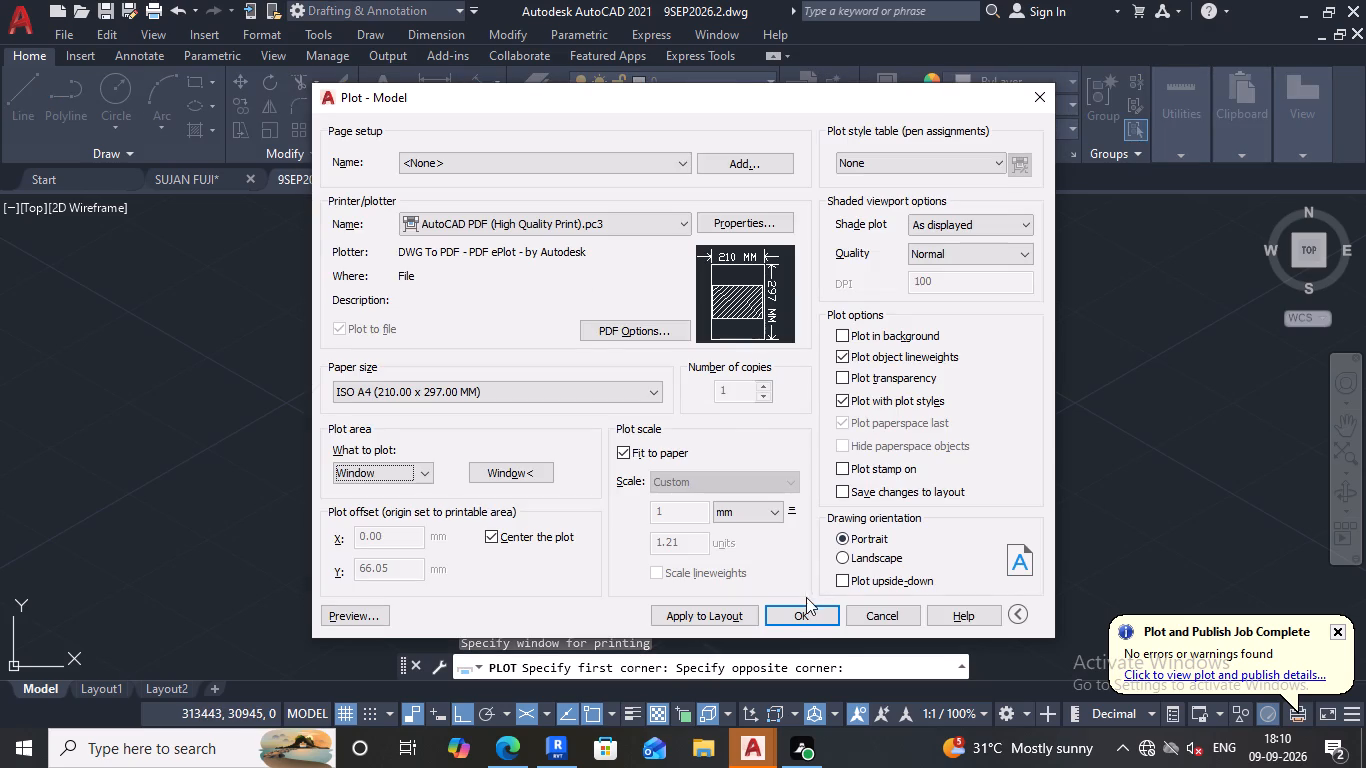
# Preview the plot and examine the part's dimensions, leaders and hole centre lines on the sheet.
pyautogui.click(351, 622)
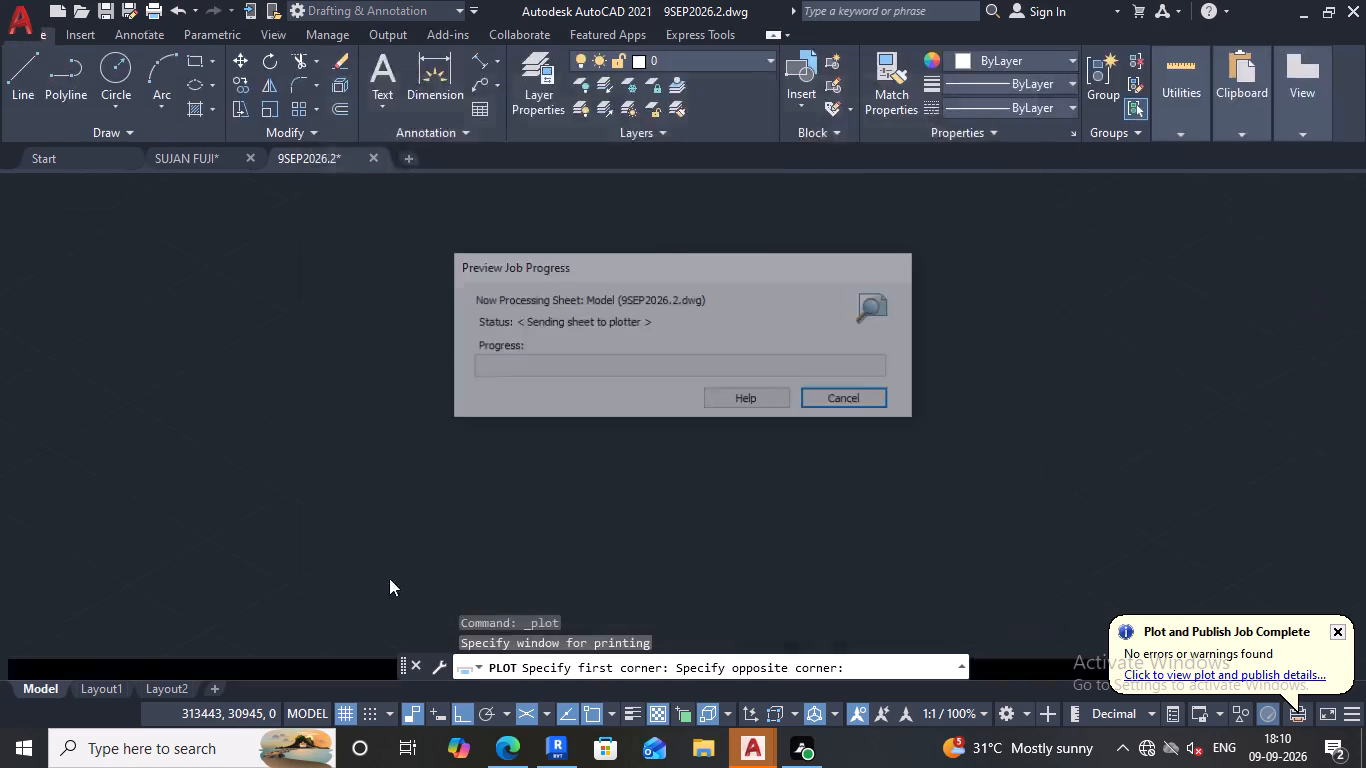
pyautogui.scroll(4, 630, 382)
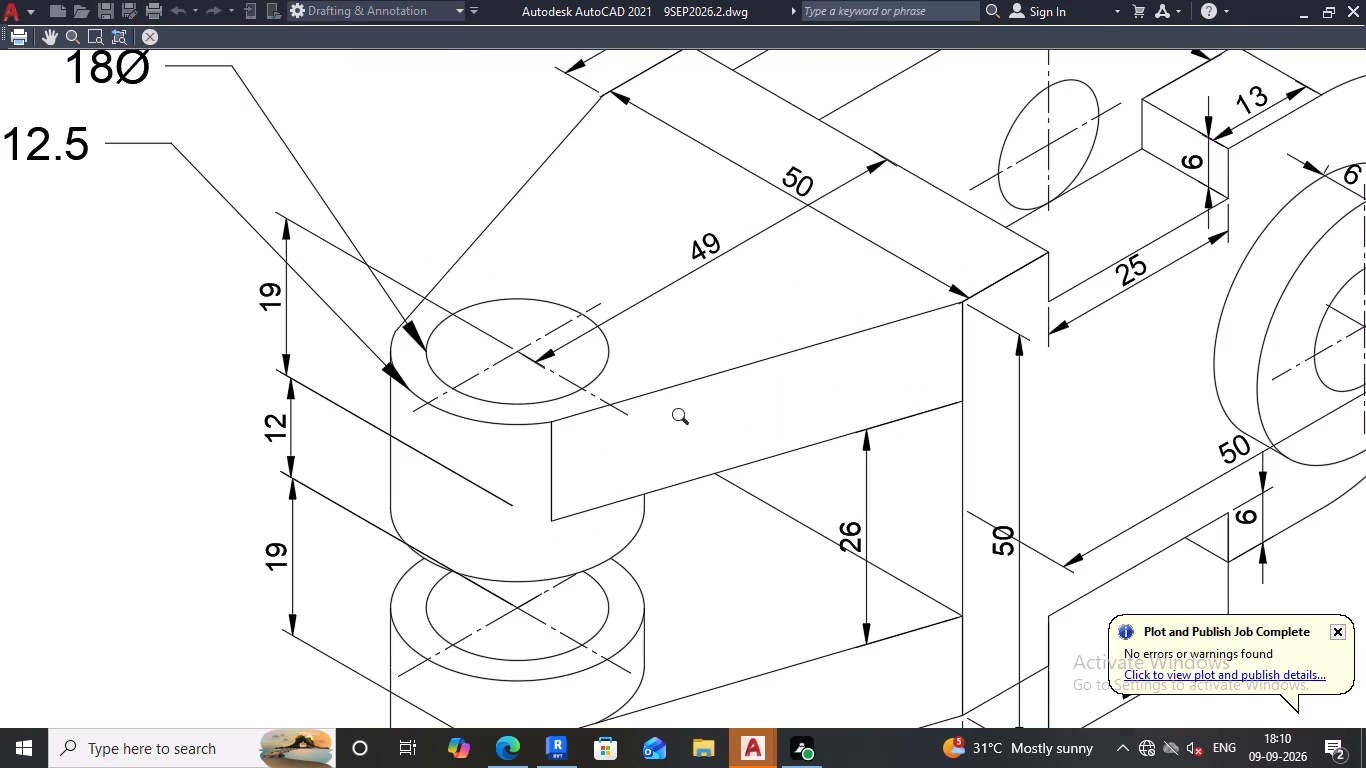
pyautogui.scroll(3, 438, 407)
pyautogui.scroll(-5, 471, 400)
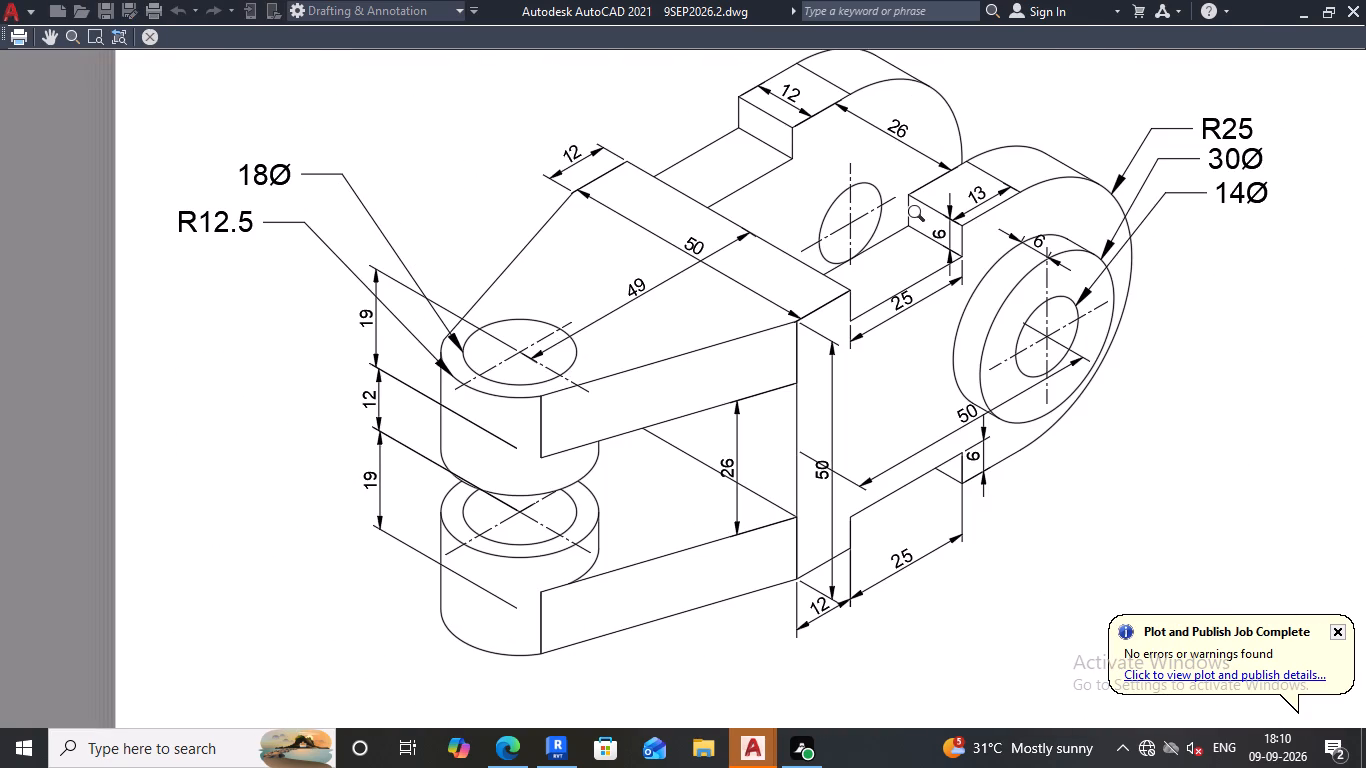
pyautogui.scroll(-2, 902, 208)
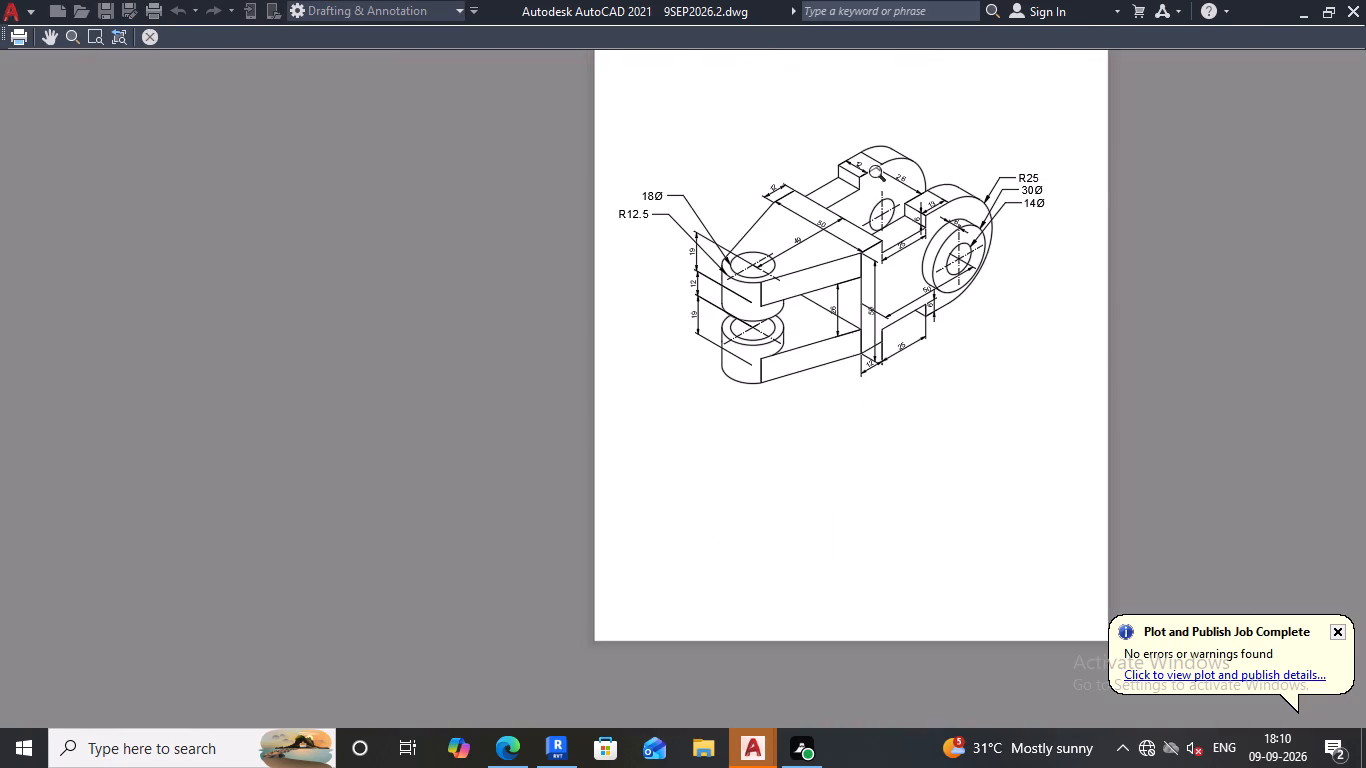
pyautogui.scroll(3, 885, 173)
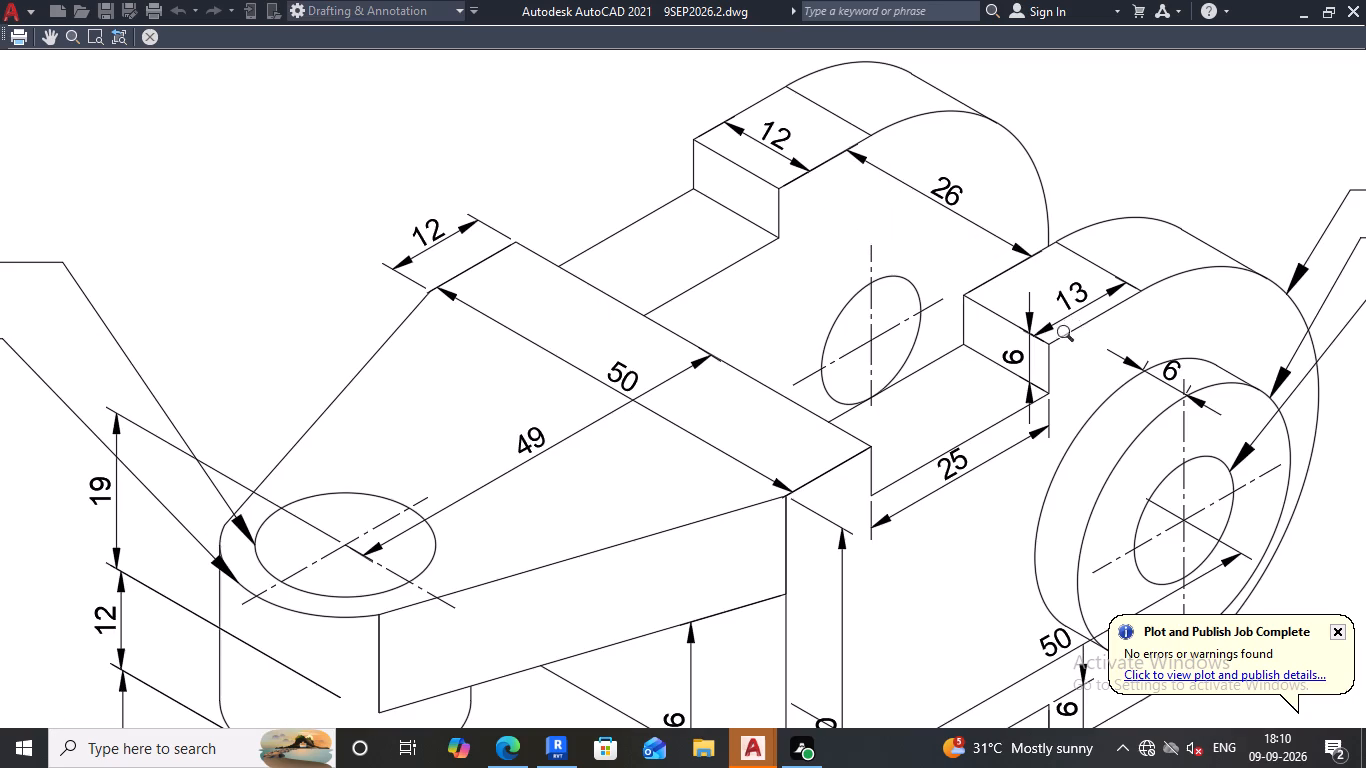
pyautogui.scroll(-1, 1088, 311)
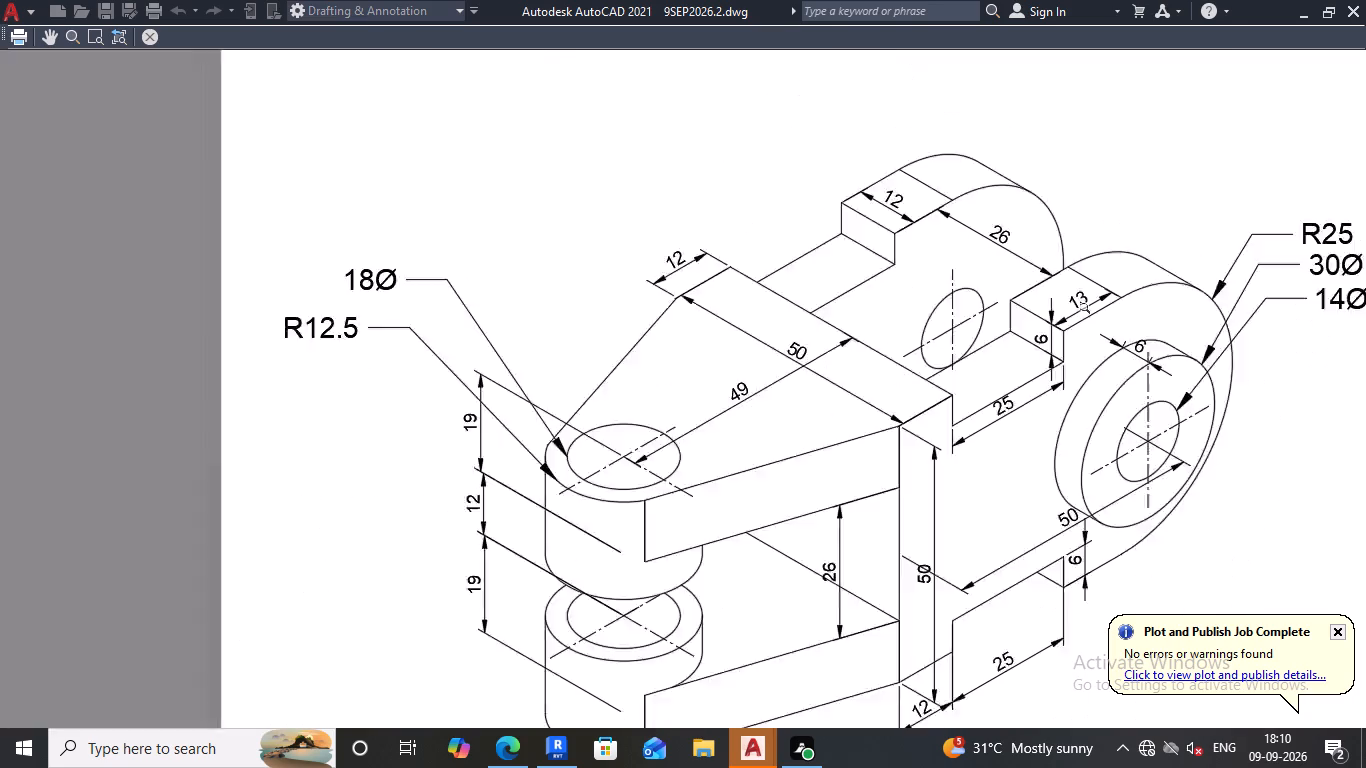
pyautogui.scroll(-2, 1088, 311)
pyautogui.scroll(3, 917, 399)
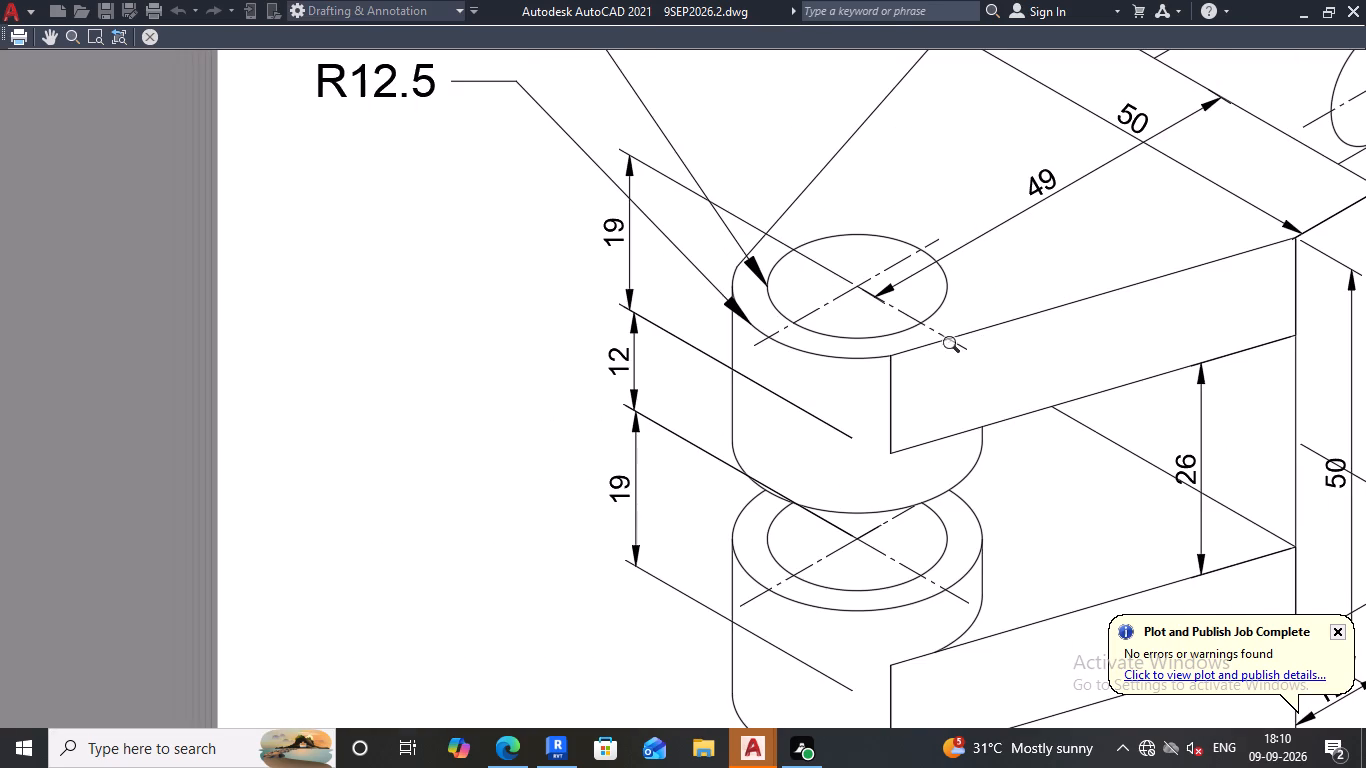
pyautogui.scroll(-2, 922, 377)
pyautogui.scroll(2, 915, 362)
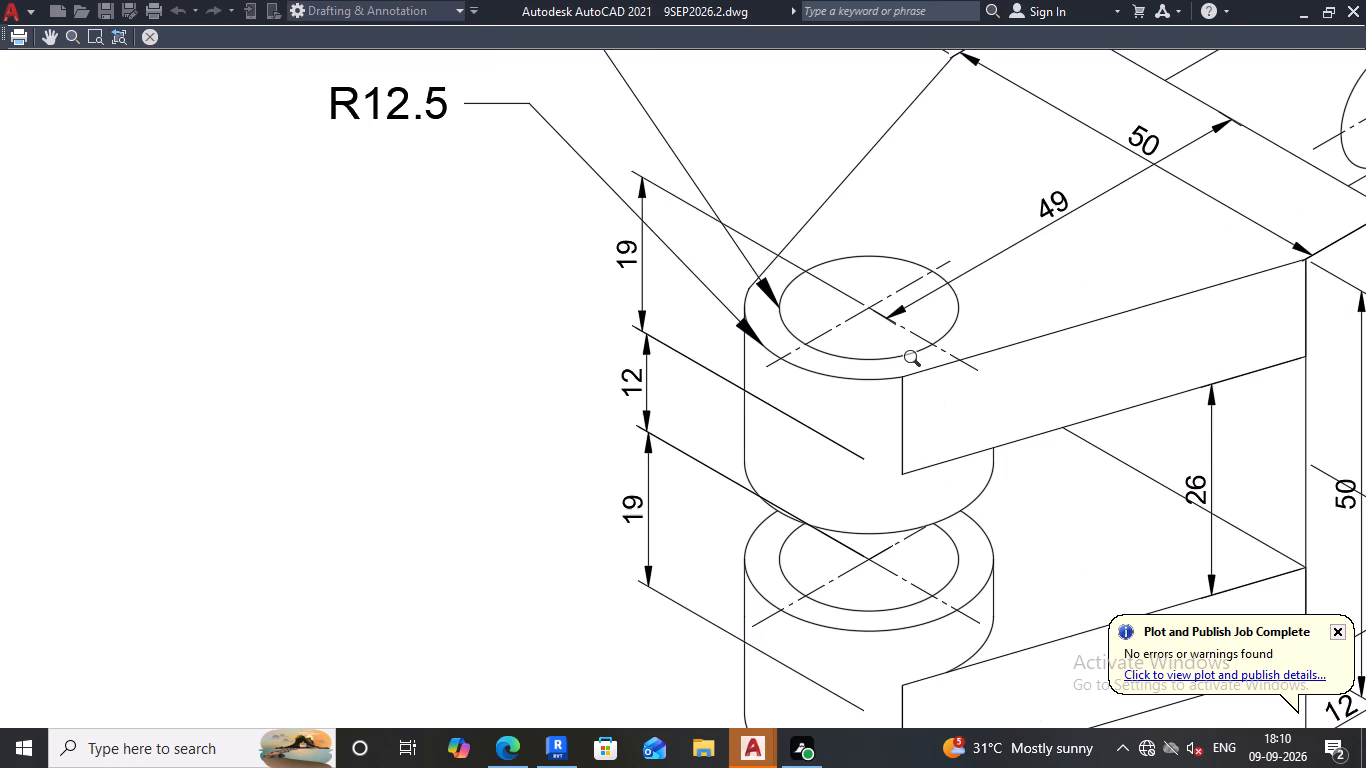
pyautogui.scroll(-1, 918, 362)
pyautogui.scroll(-3, 982, 541)
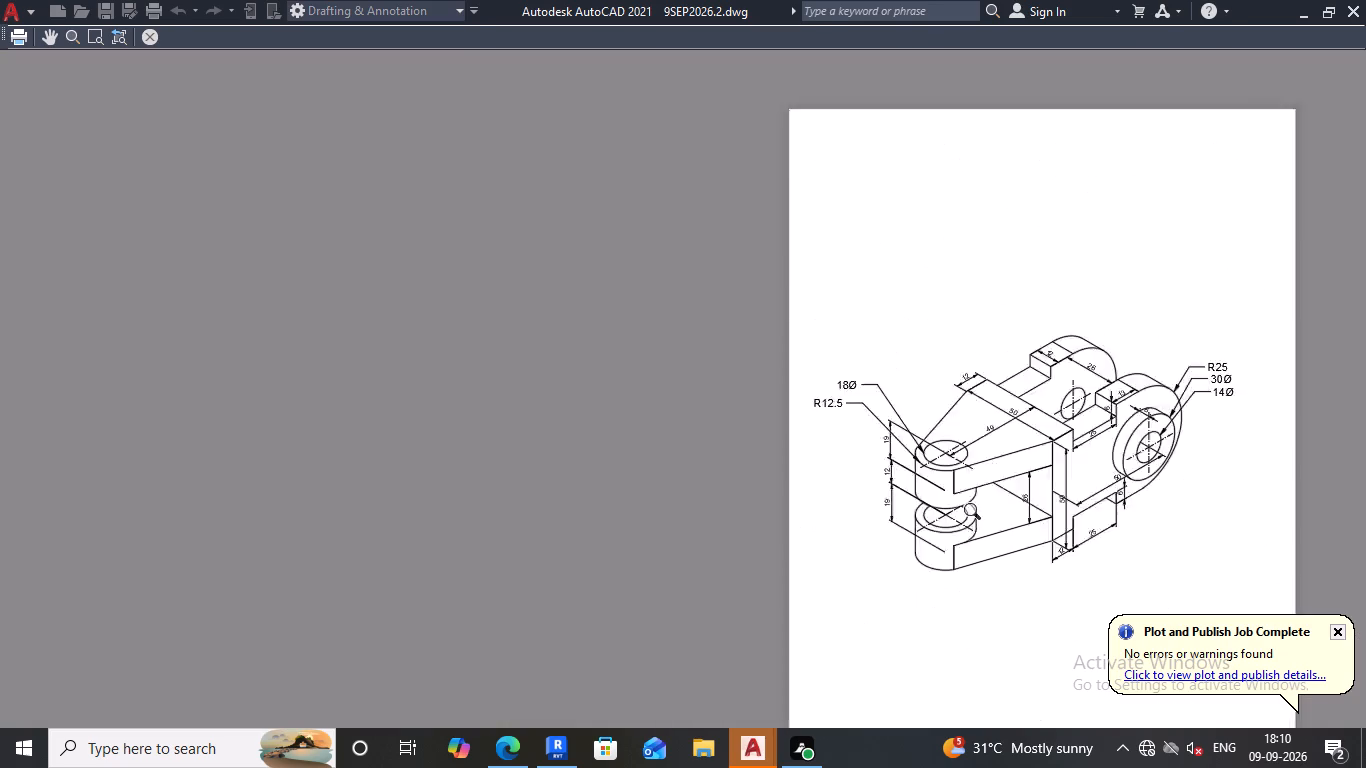
pyautogui.scroll(3, 901, 464)
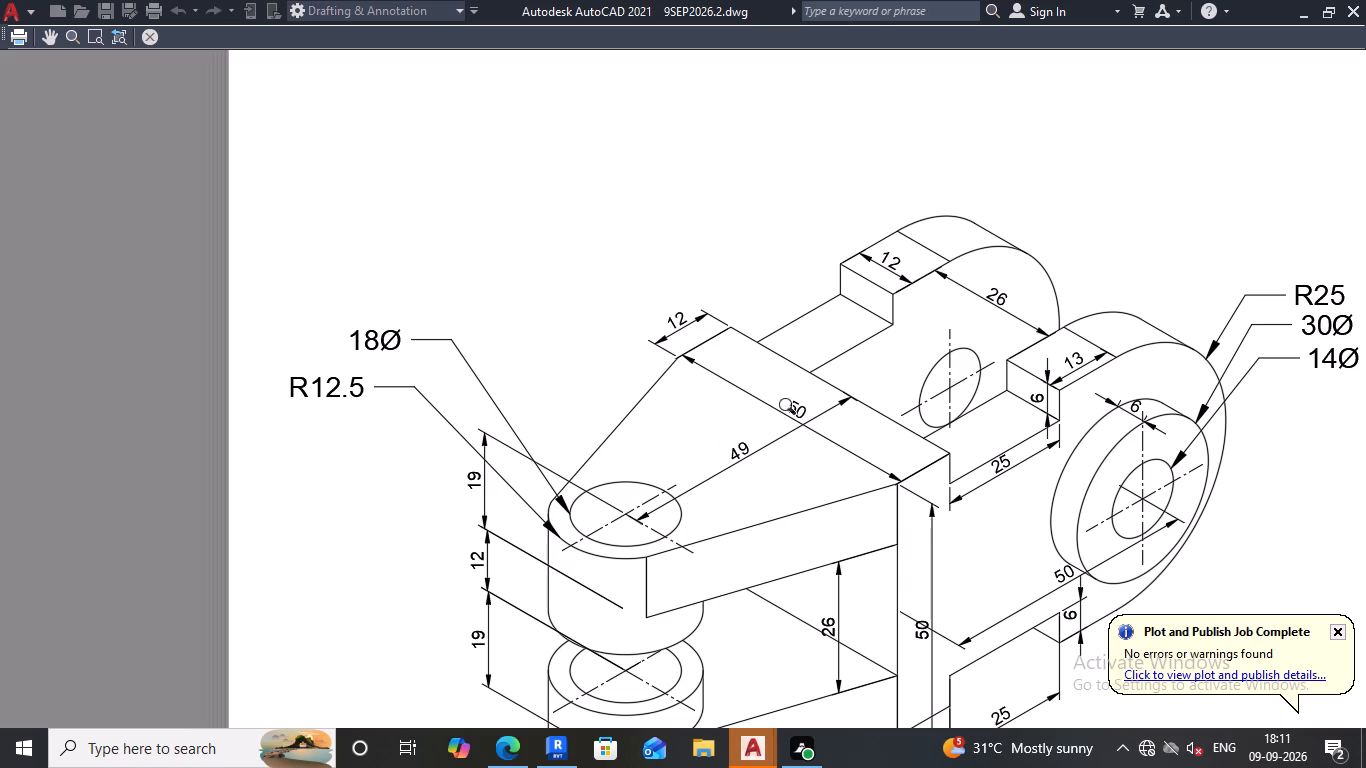
pyautogui.scroll(-2, 728, 447)
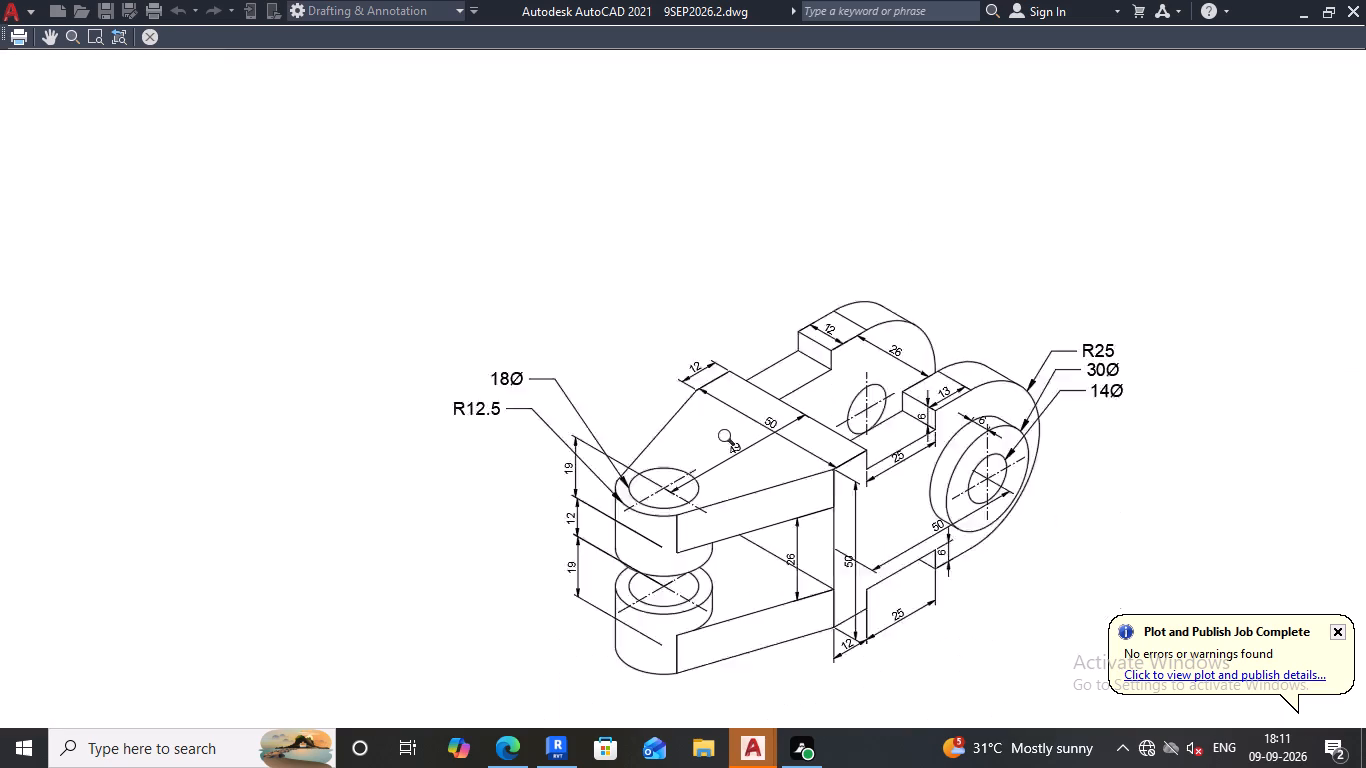
pyautogui.scroll(1, 772, 499)
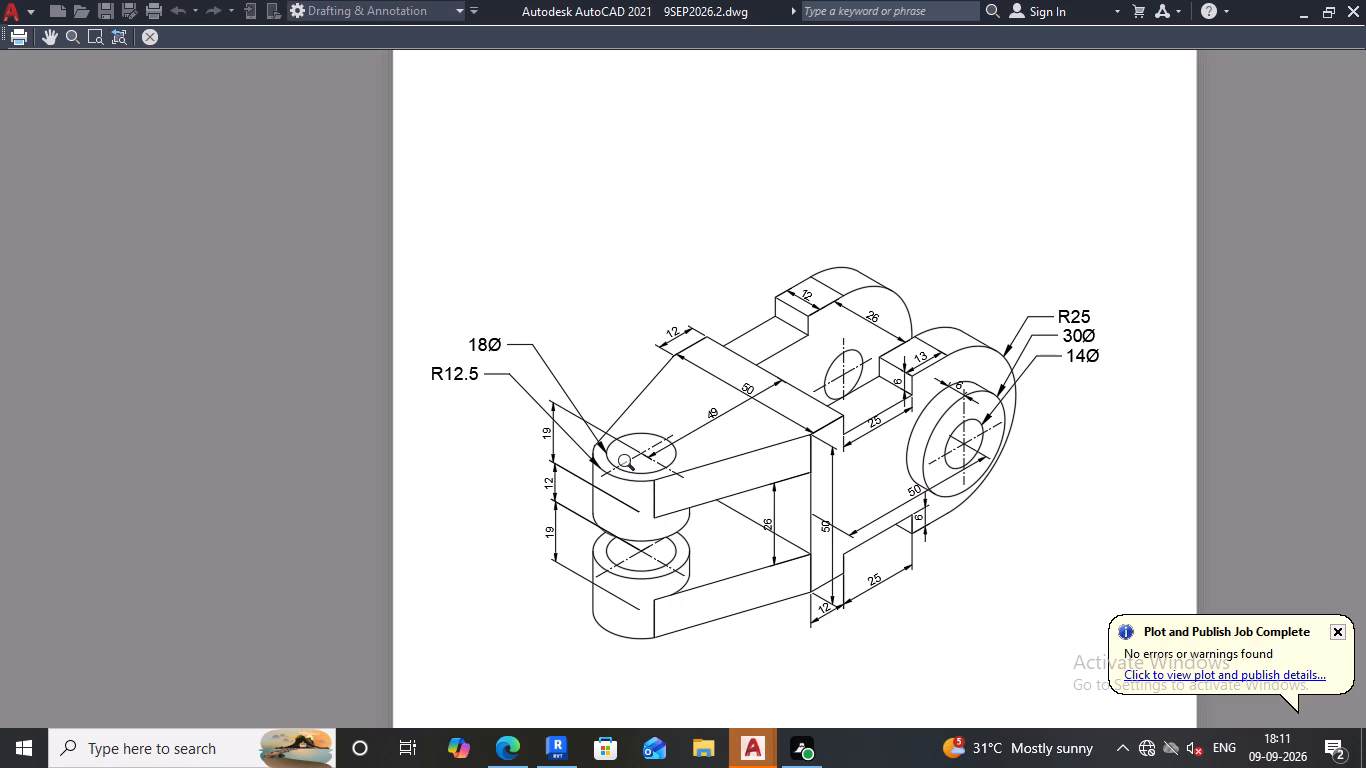
pyautogui.scroll(1, 635, 445)
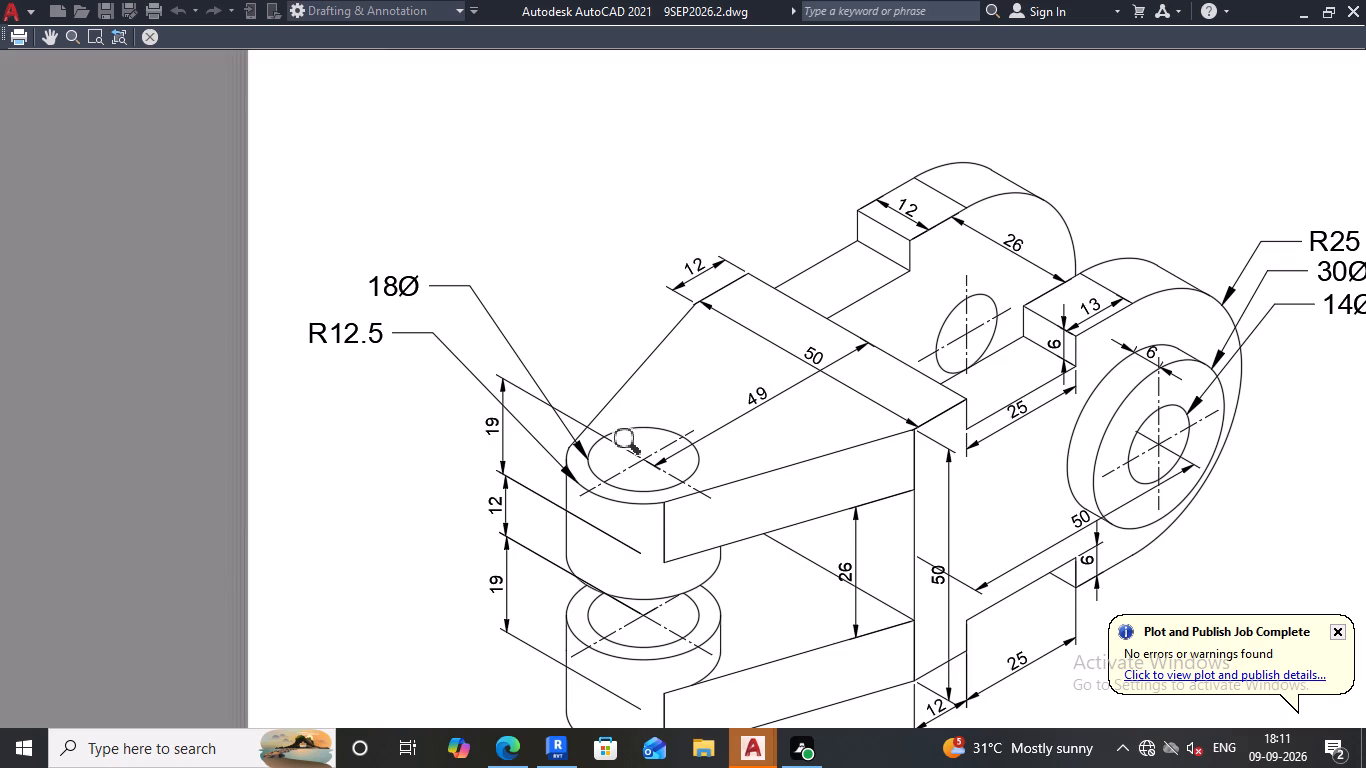
pyautogui.click(151, 34)
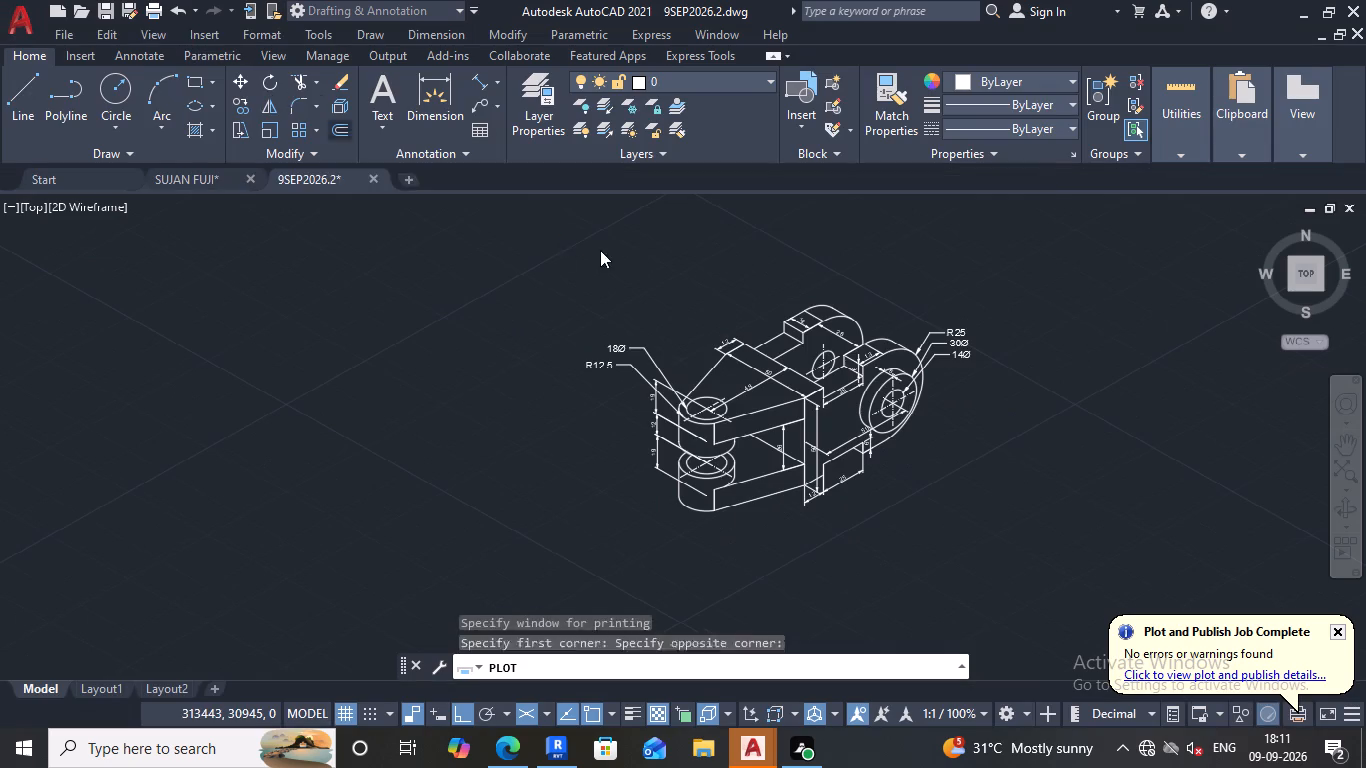
# Plot the part to Documents as 9SEP2026.2-Model.pdf and view the resulting PDF page.
pyautogui.scroll(-1, 592, 248)
pyautogui.click(810, 619)
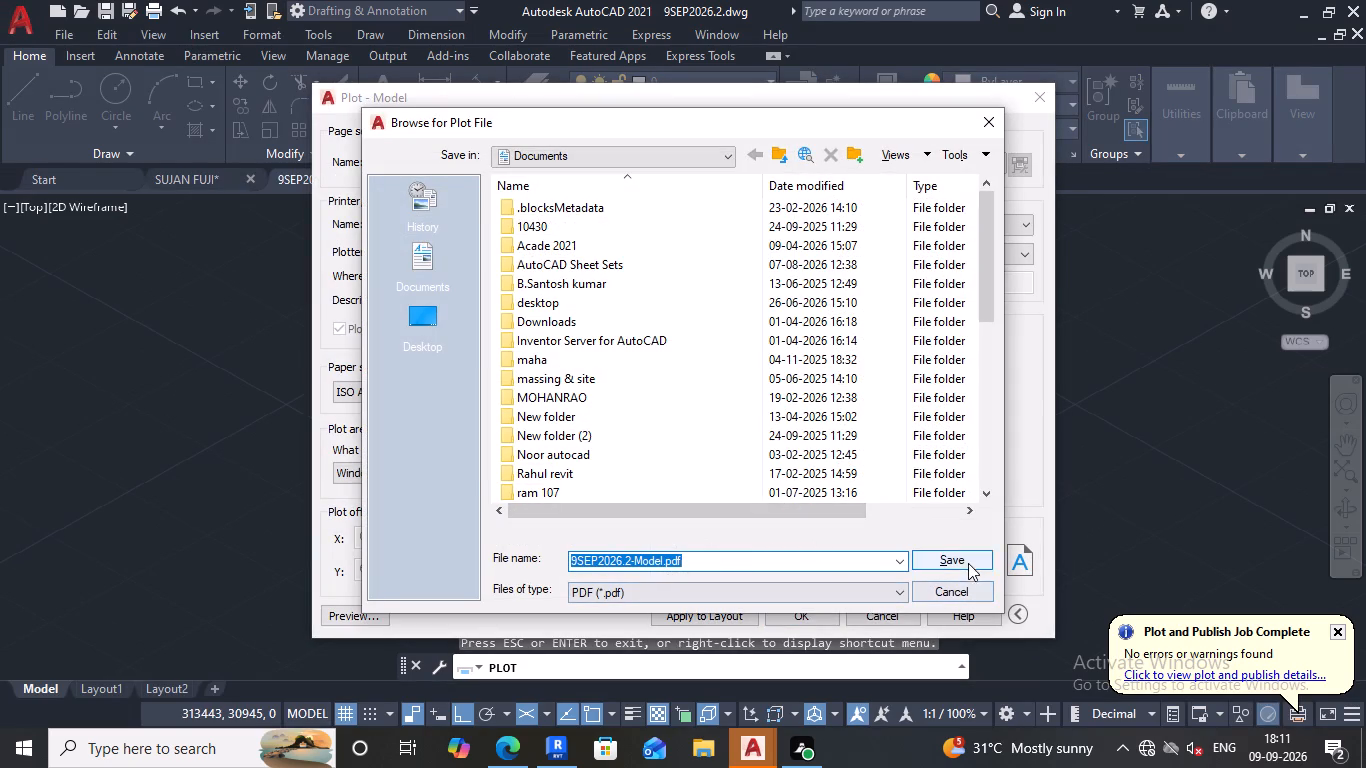
pyautogui.click(967, 562)
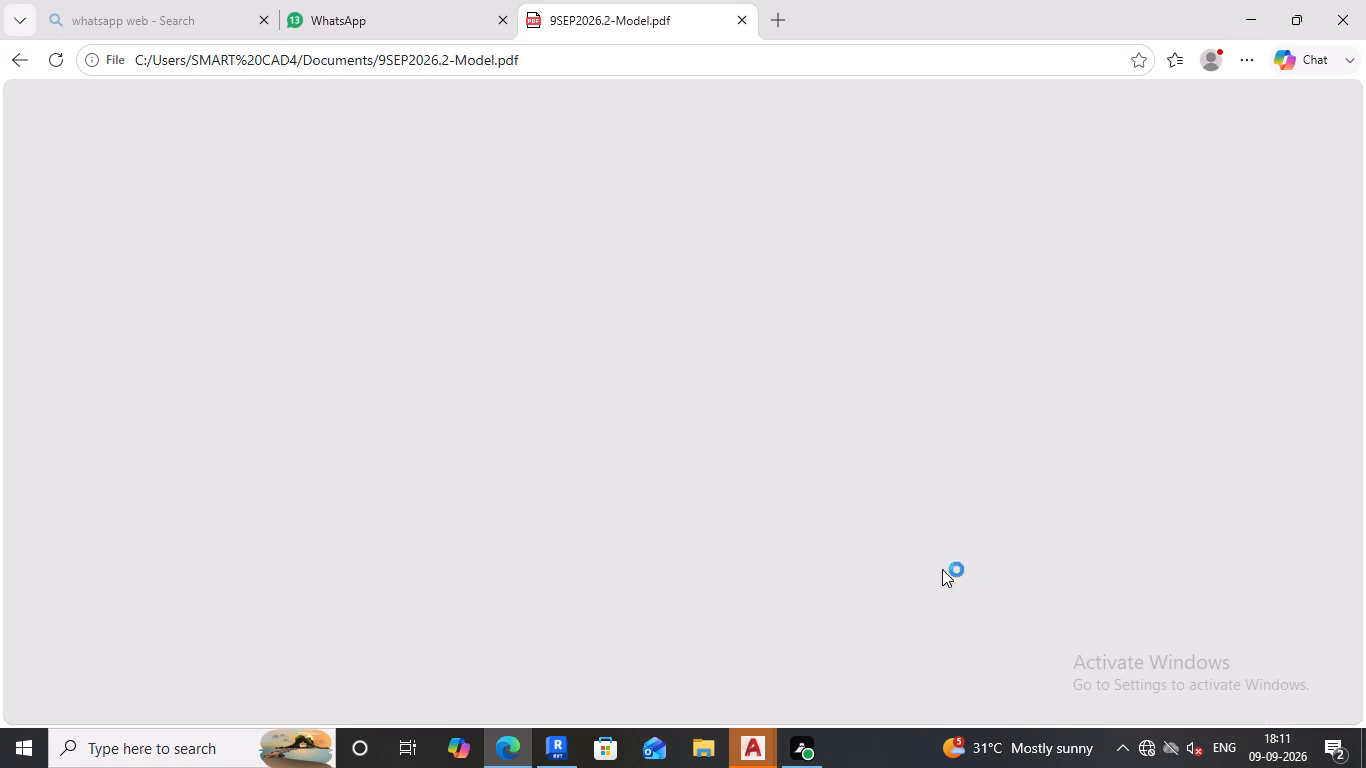
pyautogui.scroll(-2, 784, 500)
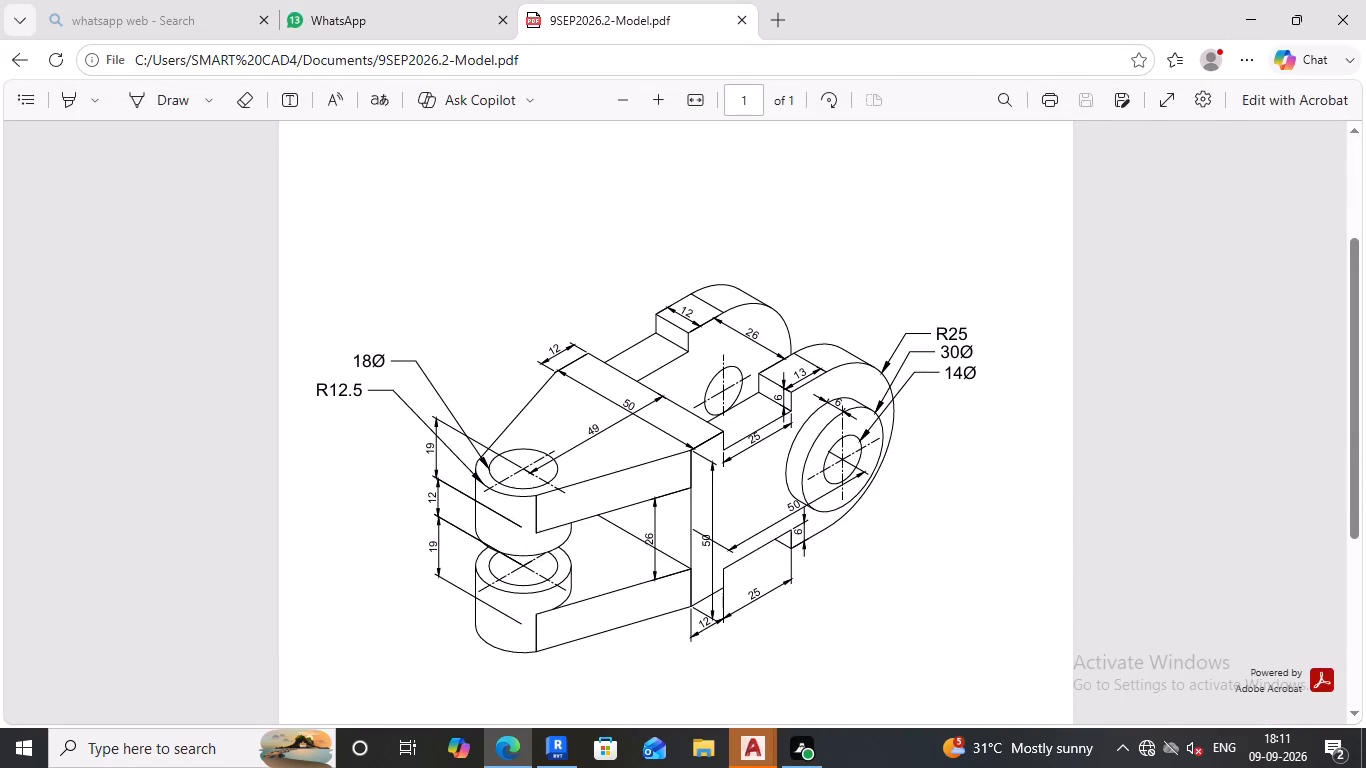
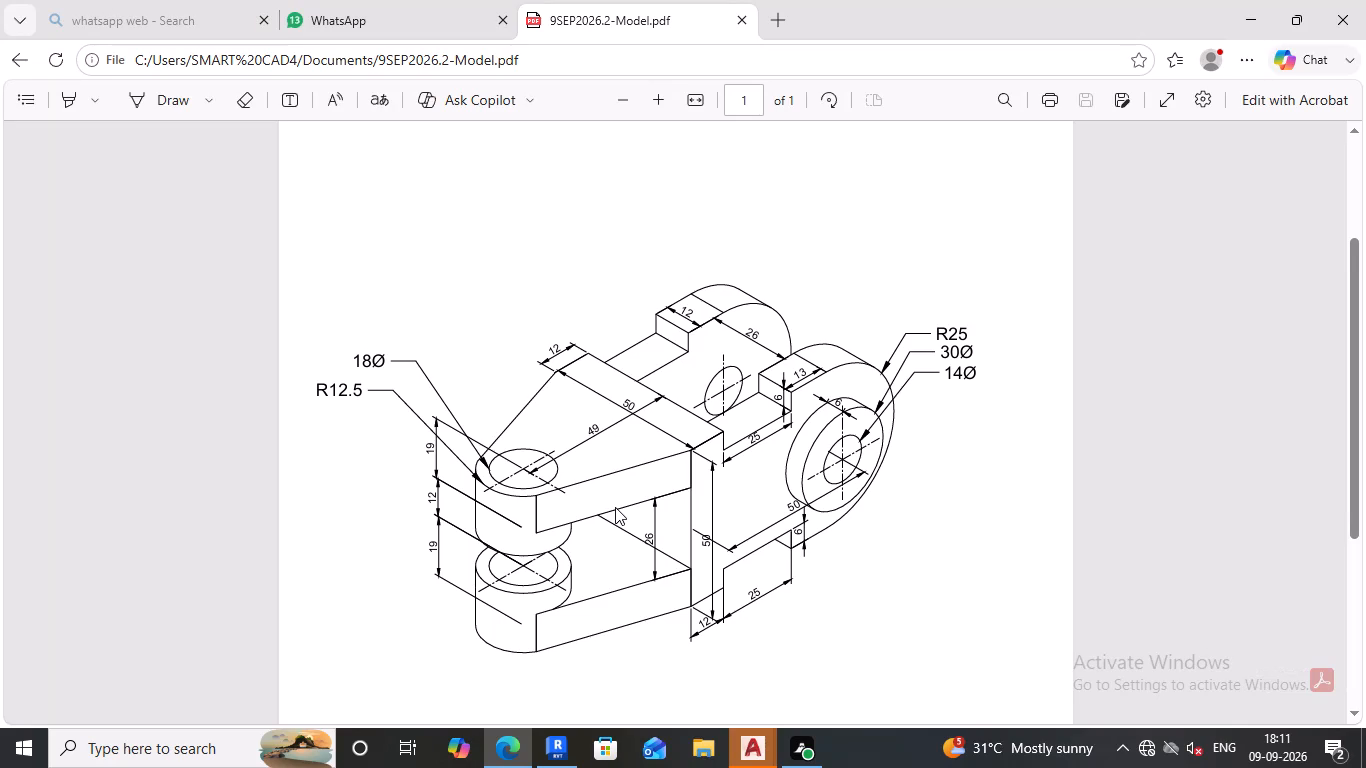
# Examine the whole dimensioned isometric drawing of the forked bracket in the PDF, including its lengths, radii and hole diameters.
pyautogui.scroll(-1, 604, 422)
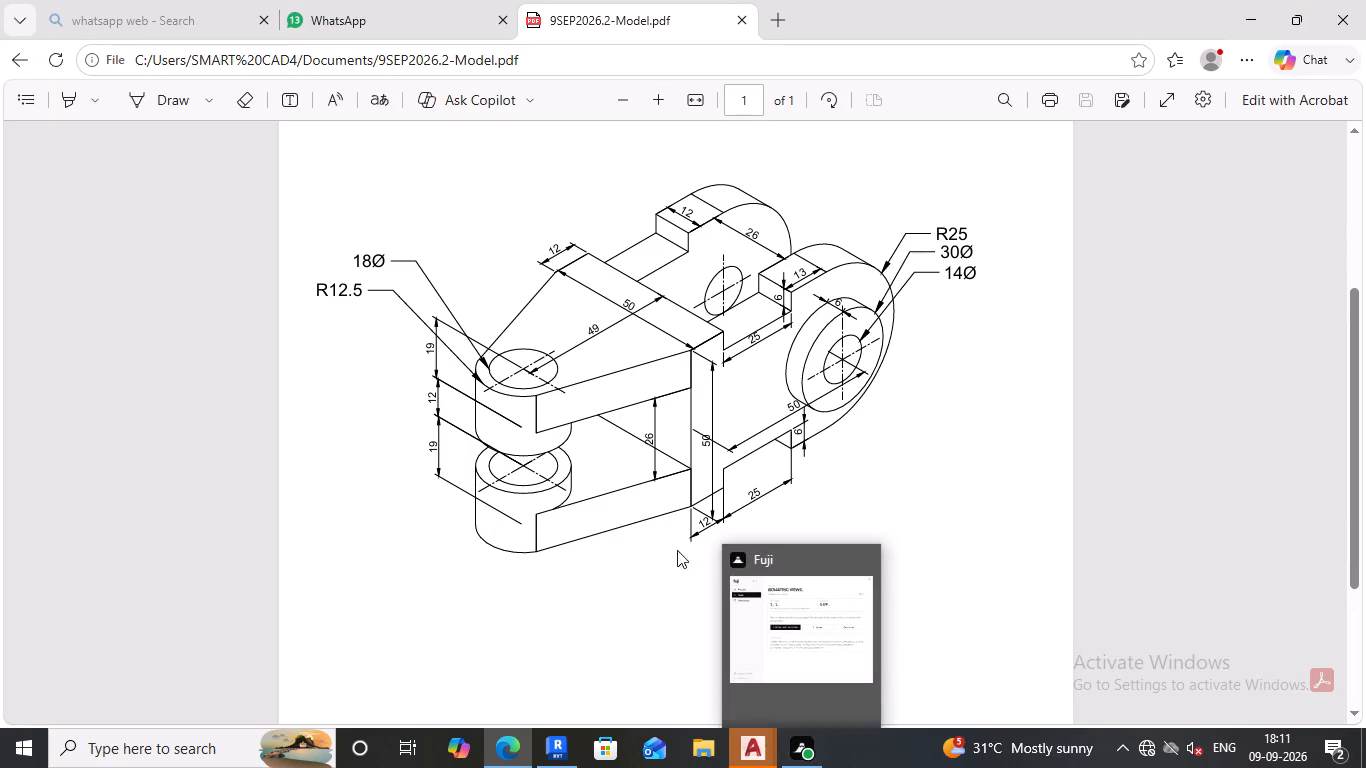
pyautogui.scroll(-3, 665, 517)
pyautogui.scroll(3, 654, 436)
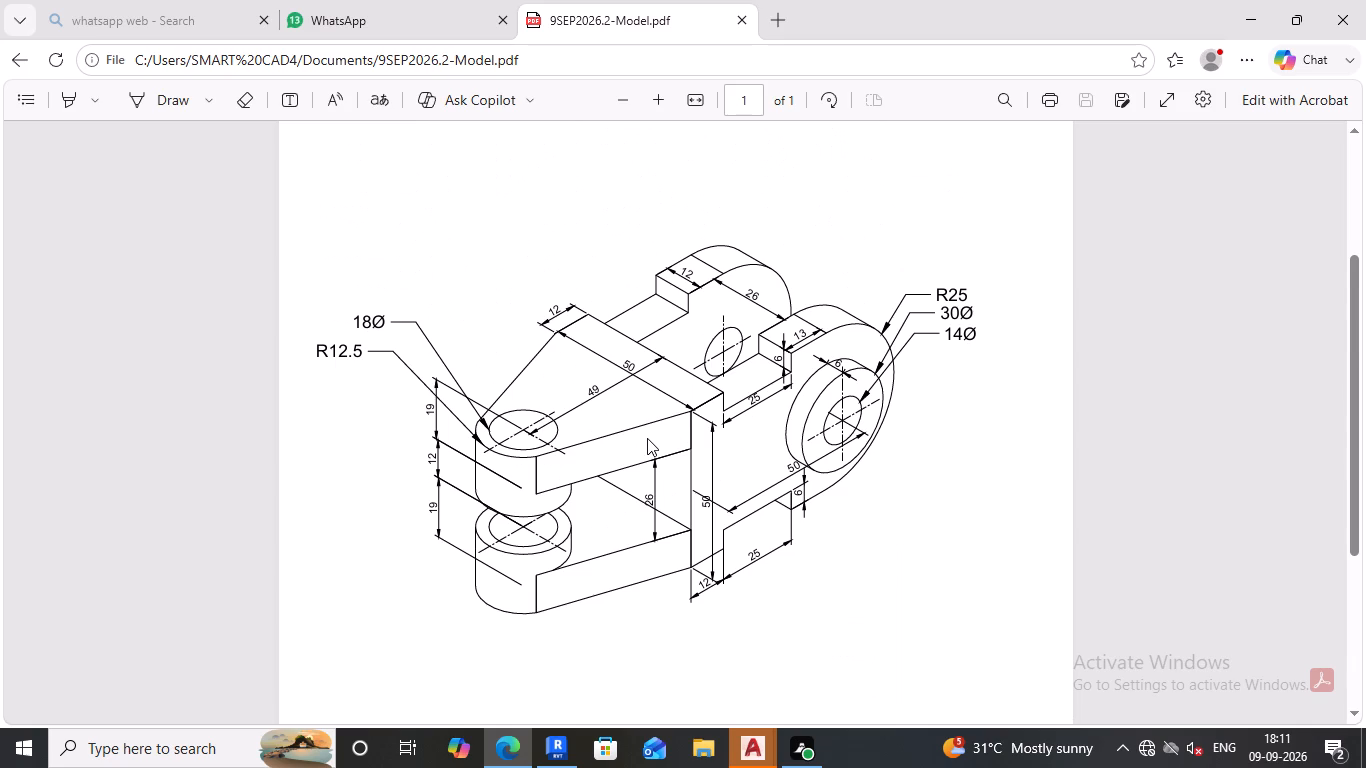
pyautogui.scroll(3, 641, 441)
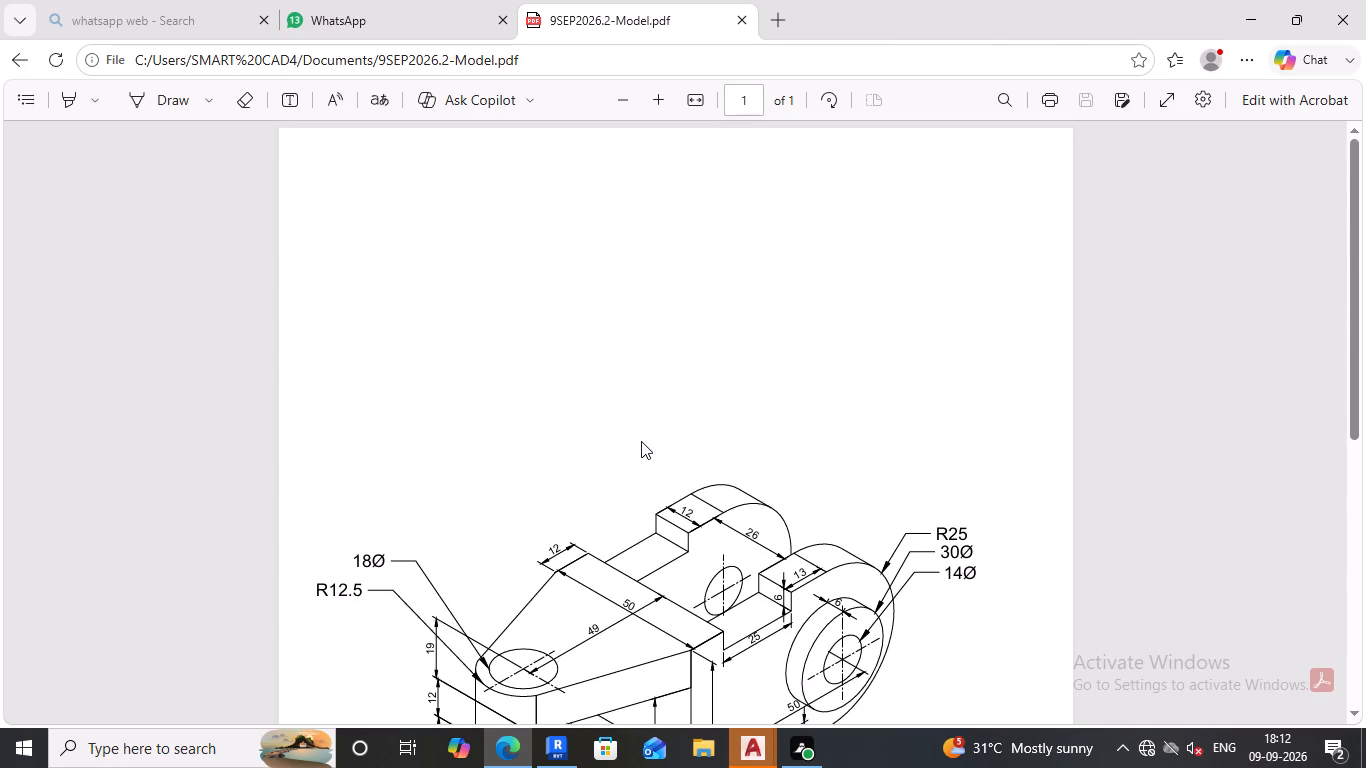
pyautogui.scroll(-4, 641, 441)
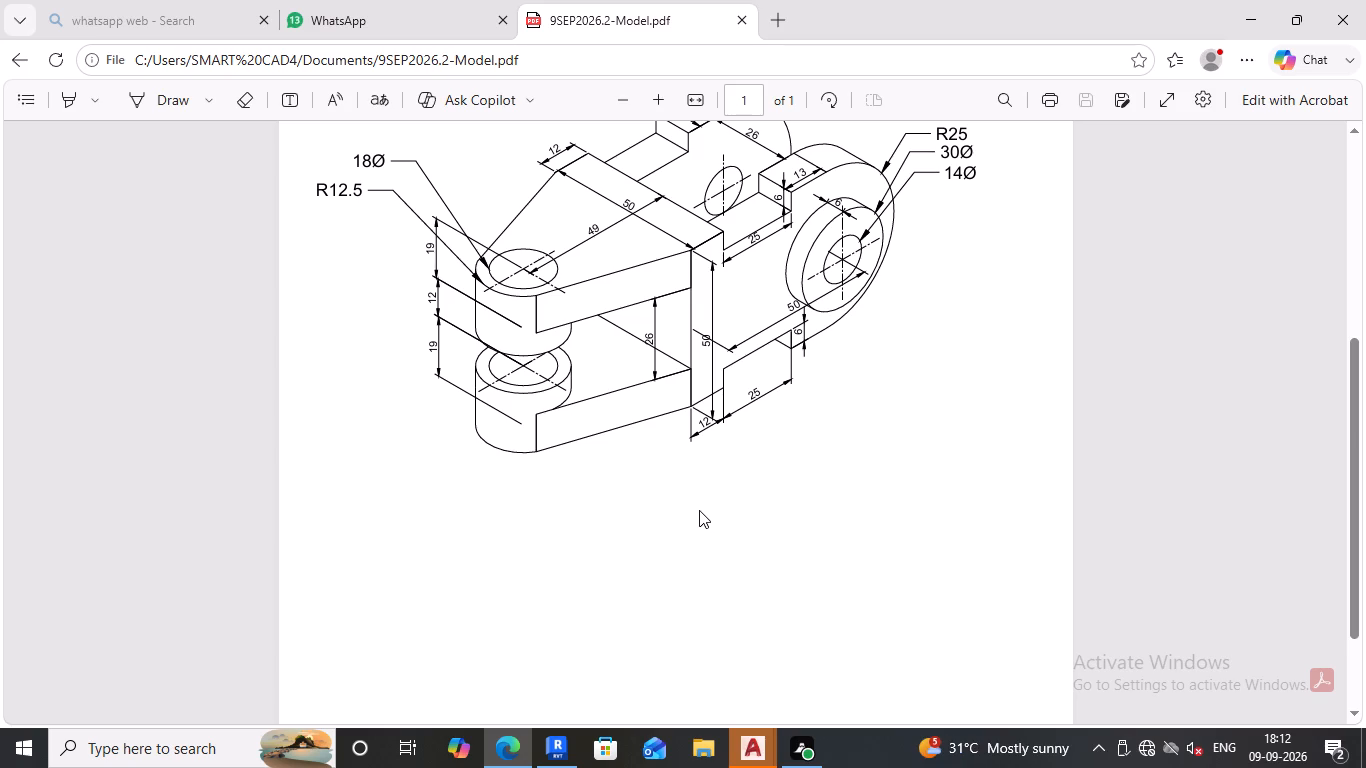
pyautogui.scroll(-3, 693, 490)
pyautogui.scroll(3, 678, 339)
pyautogui.scroll(3, 547, 445)
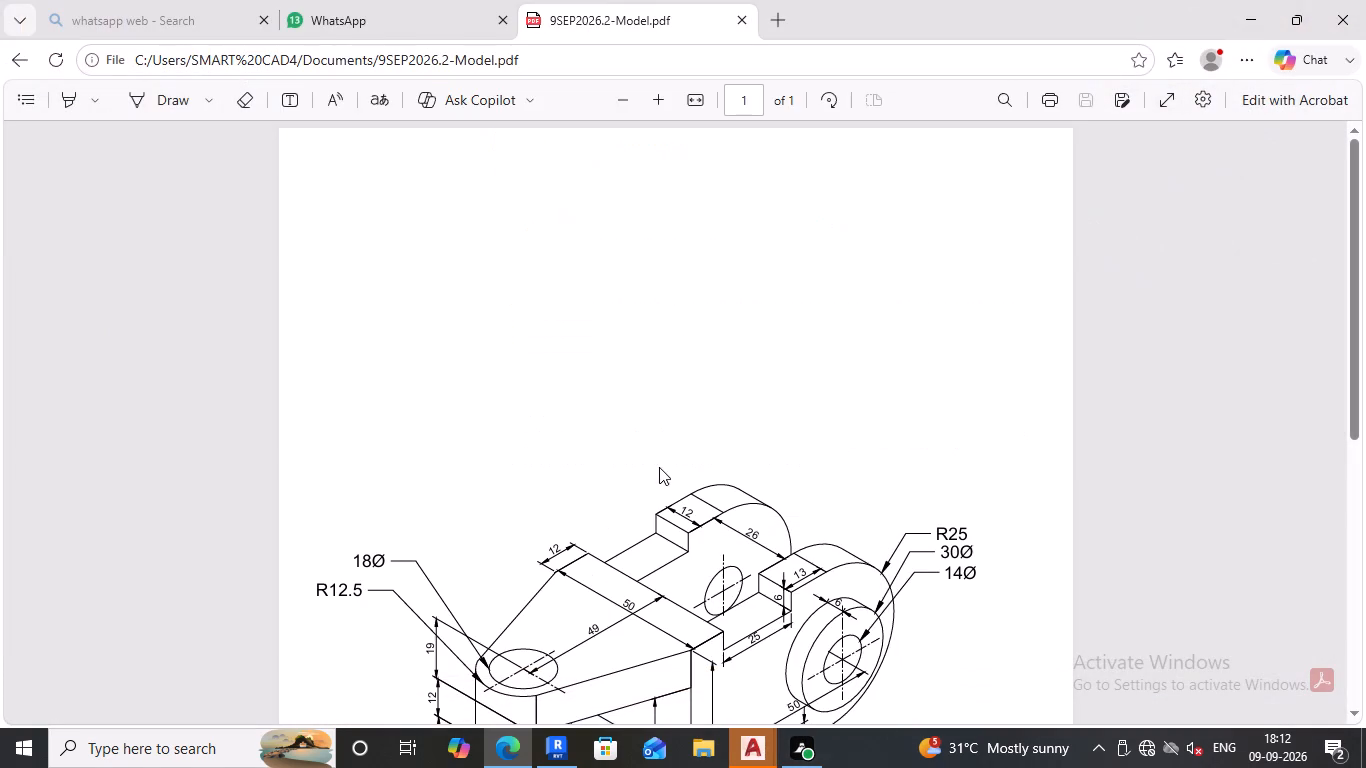
pyautogui.scroll(-2, 686, 464)
pyautogui.scroll(1, 711, 312)
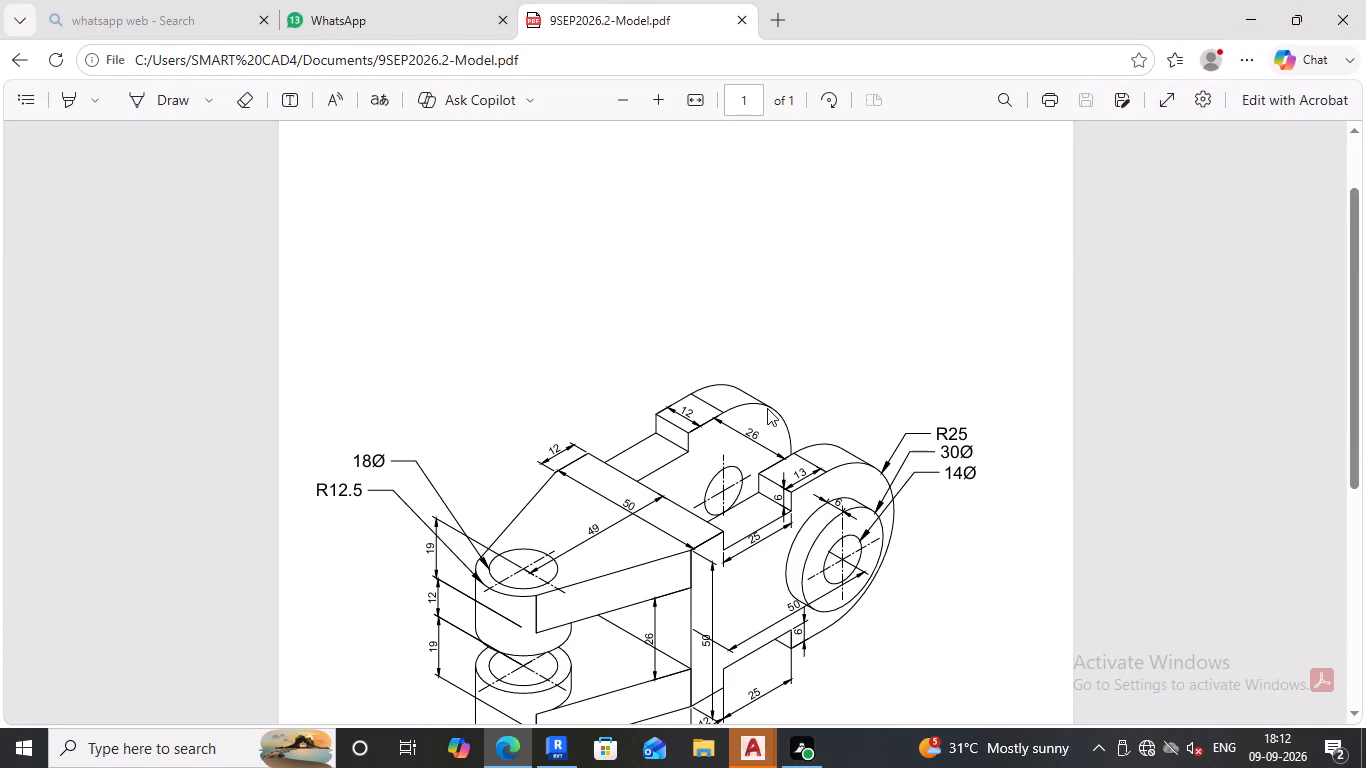
# Close the 9SEP2026.2-Model.pdf document.
pyautogui.click(757, 754)
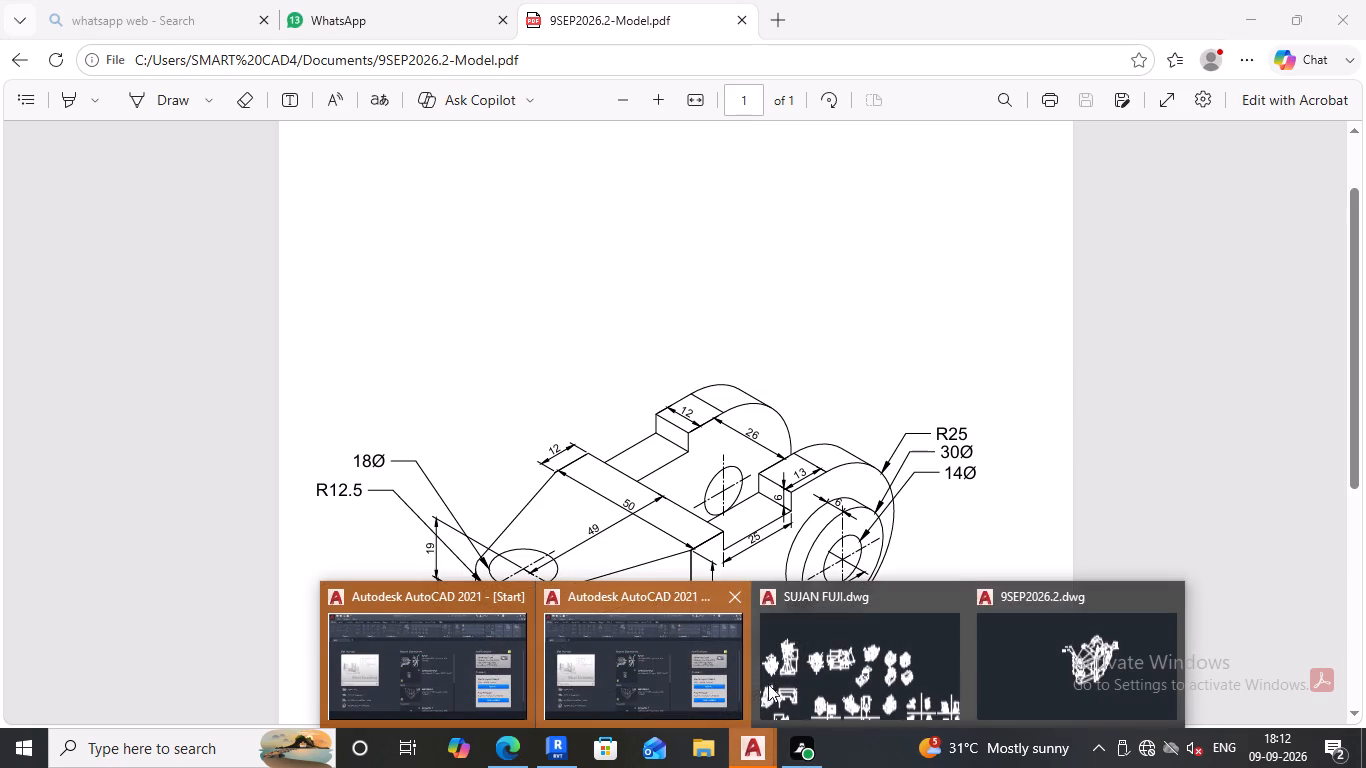
pyautogui.click(745, 25)
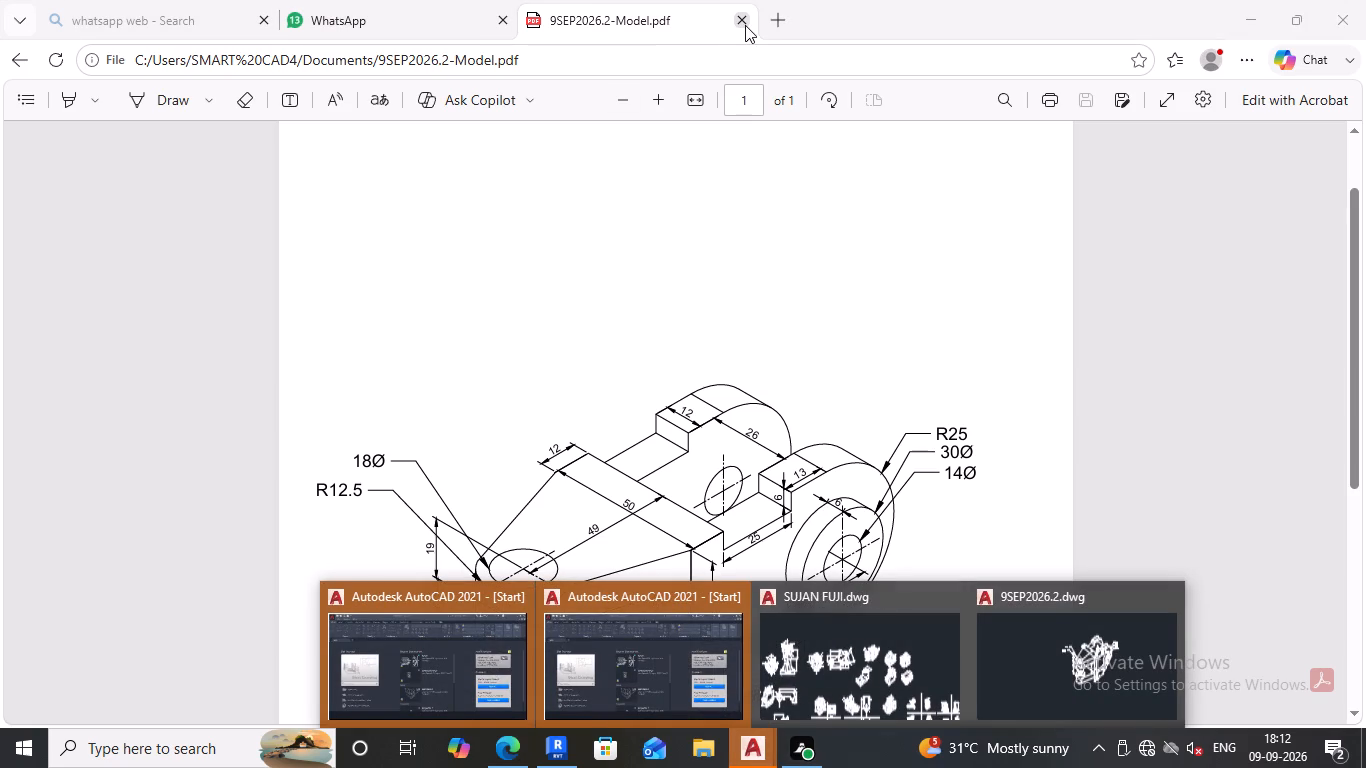
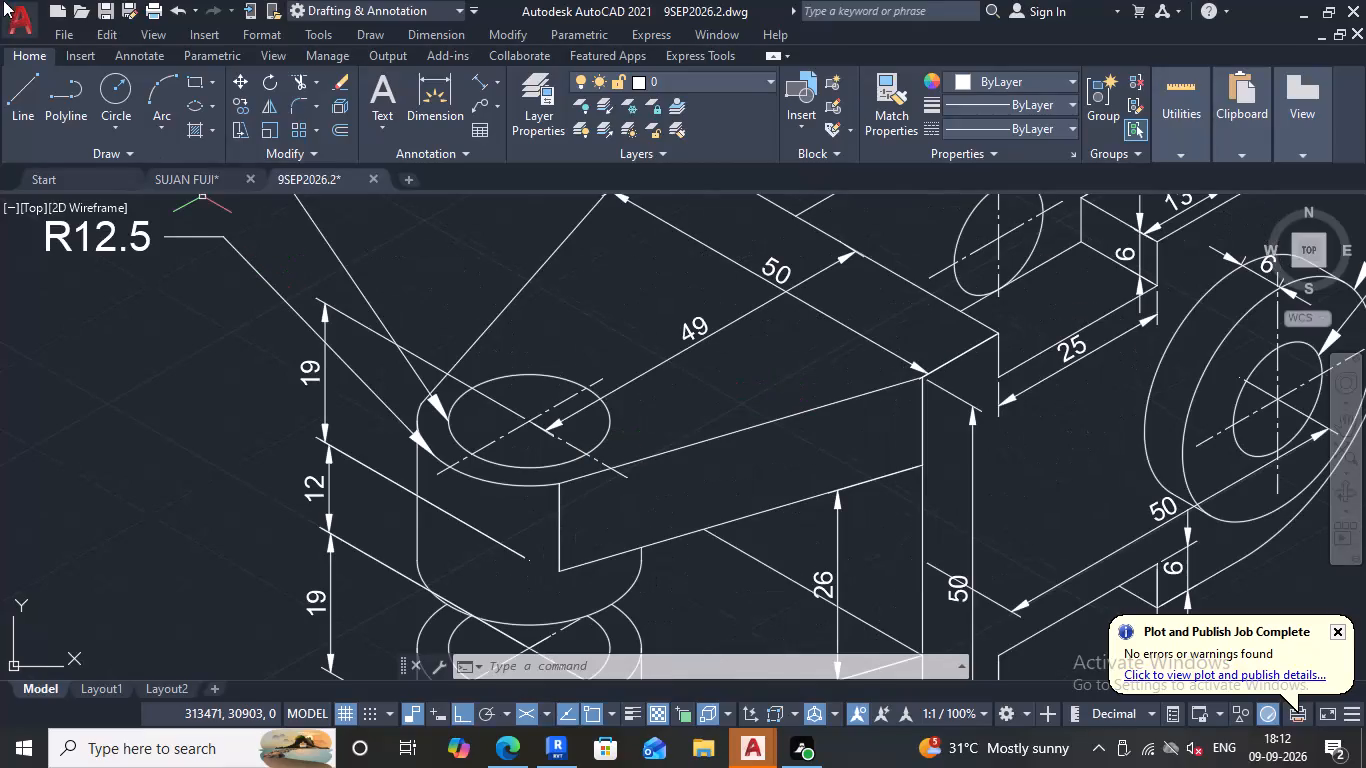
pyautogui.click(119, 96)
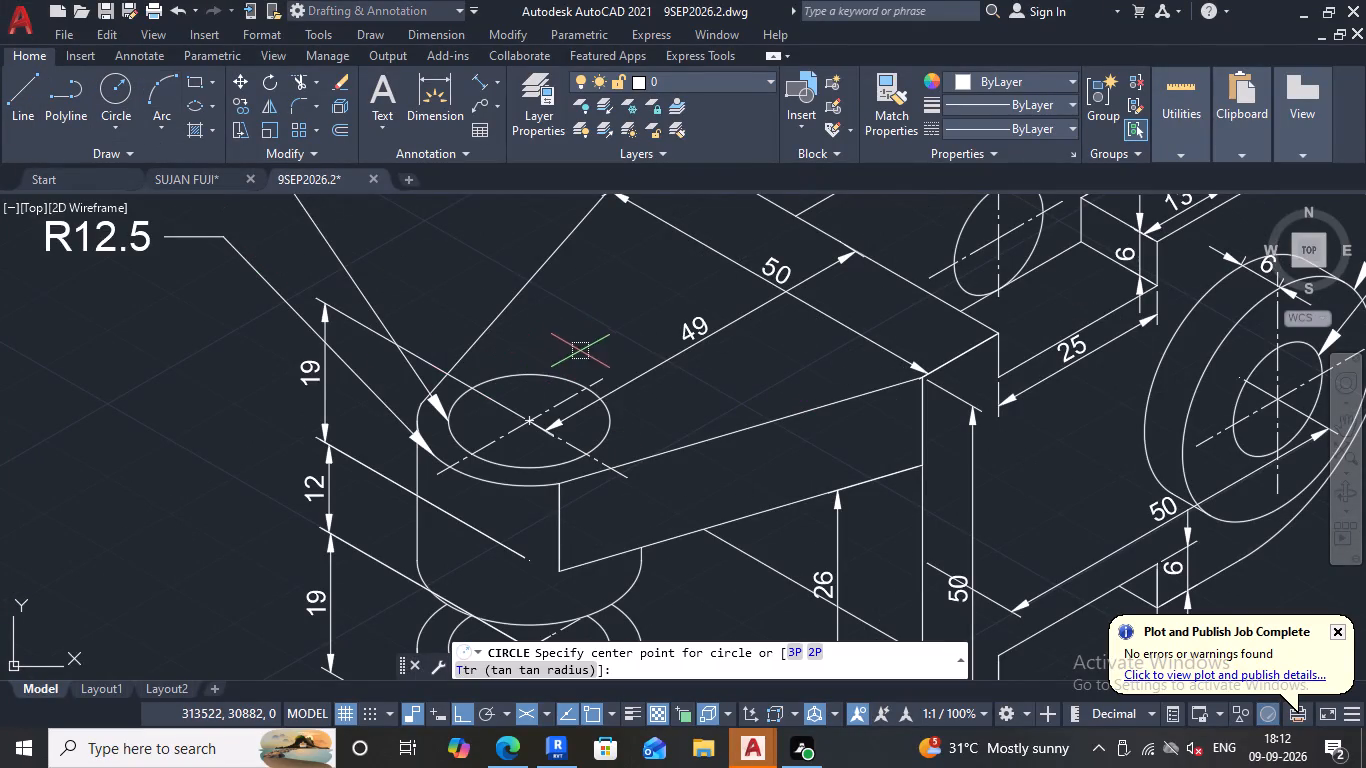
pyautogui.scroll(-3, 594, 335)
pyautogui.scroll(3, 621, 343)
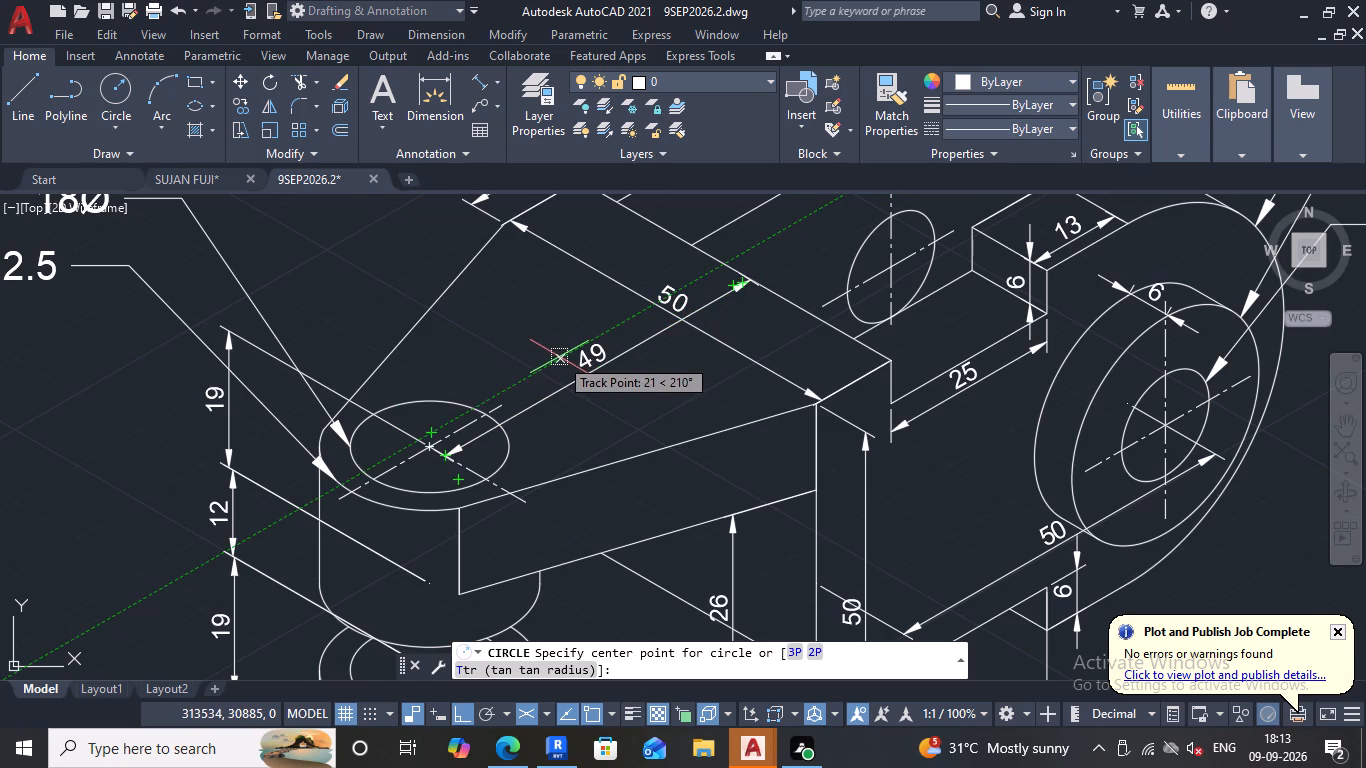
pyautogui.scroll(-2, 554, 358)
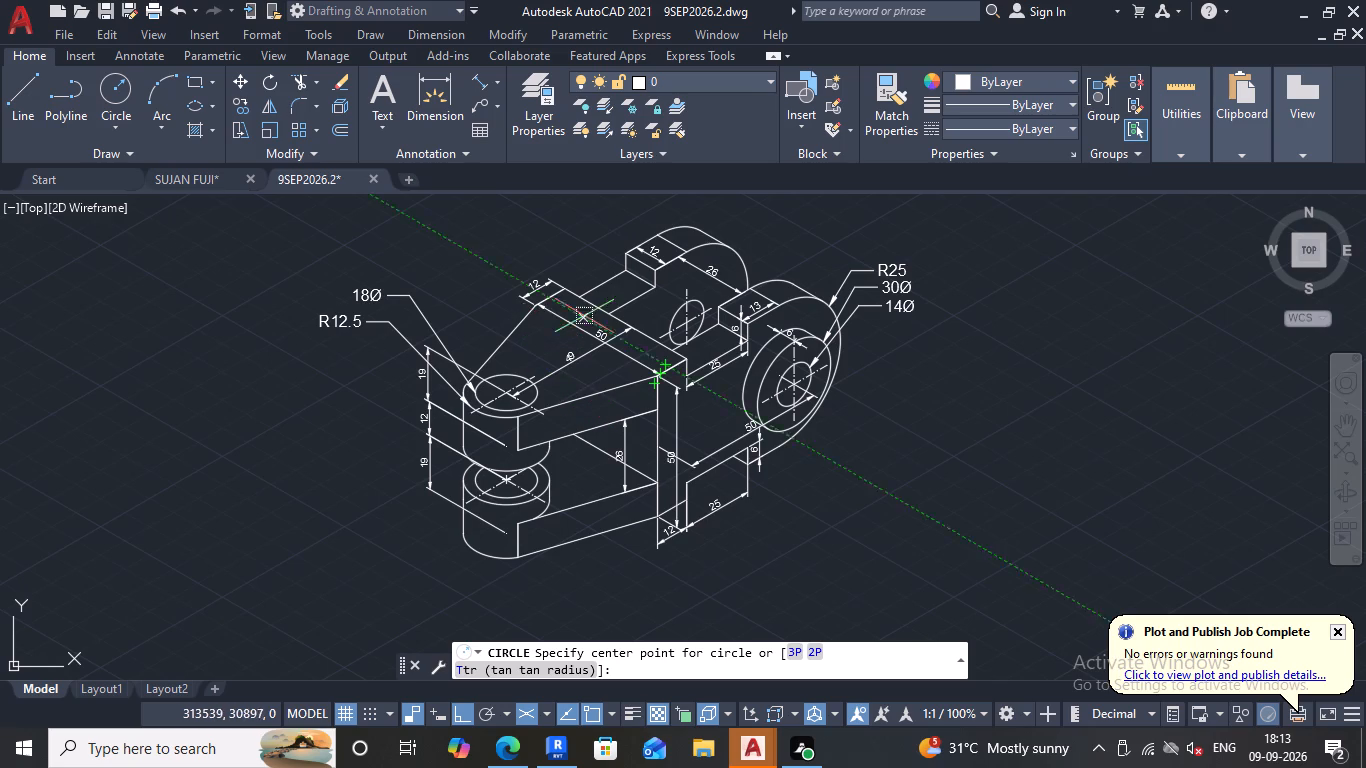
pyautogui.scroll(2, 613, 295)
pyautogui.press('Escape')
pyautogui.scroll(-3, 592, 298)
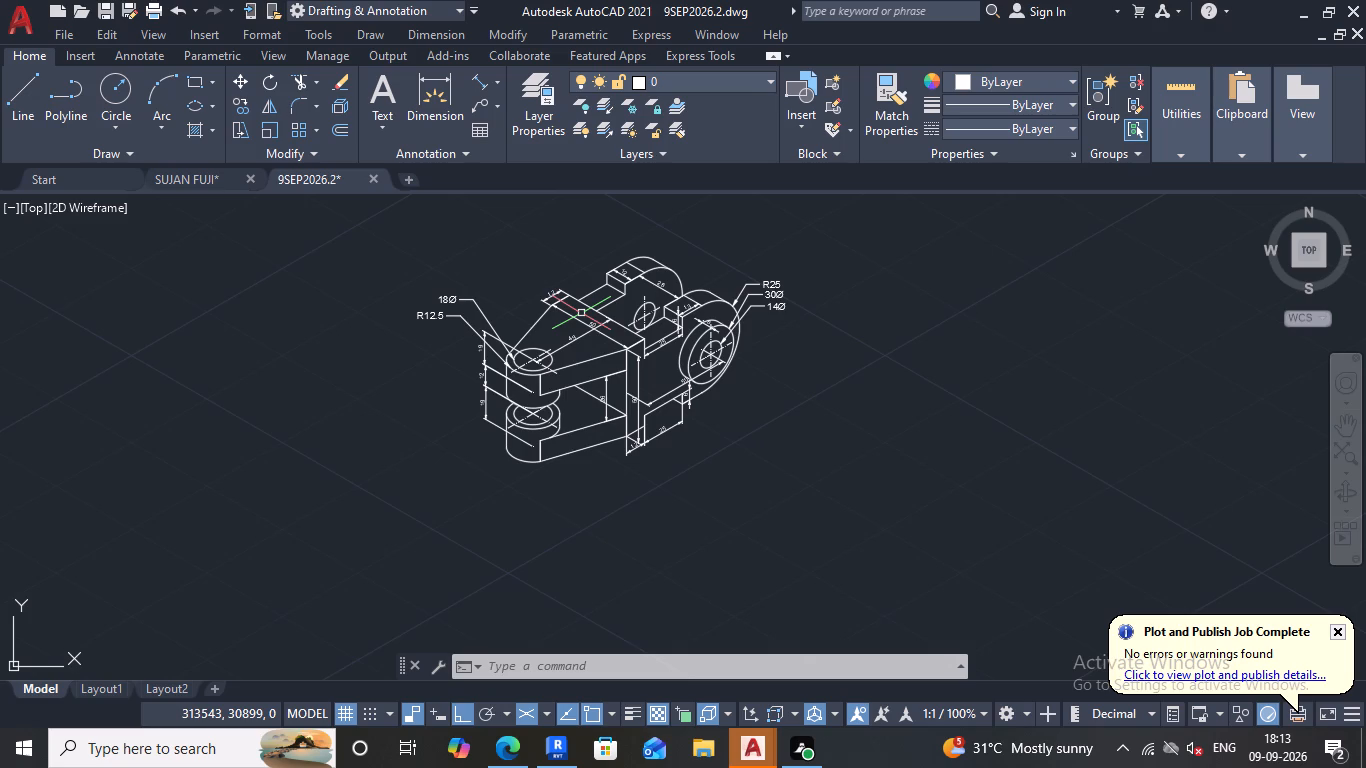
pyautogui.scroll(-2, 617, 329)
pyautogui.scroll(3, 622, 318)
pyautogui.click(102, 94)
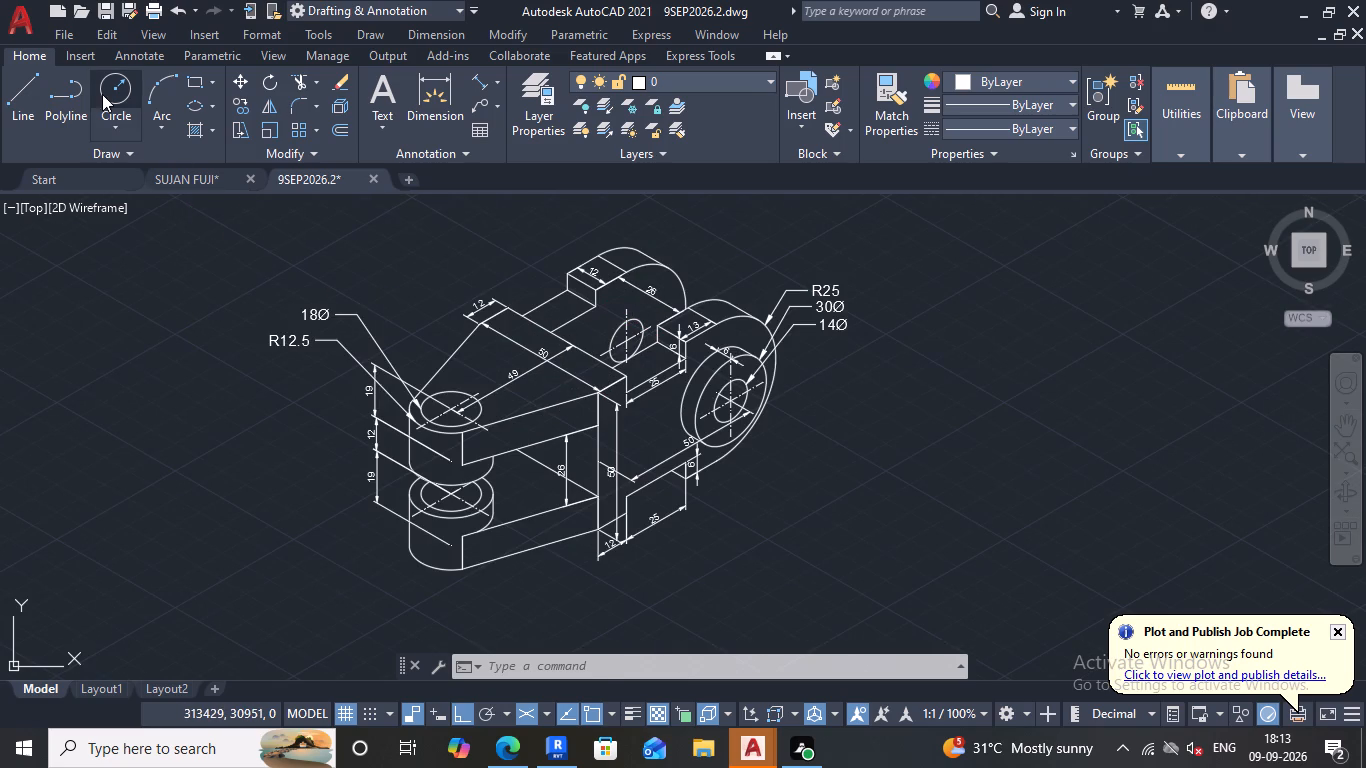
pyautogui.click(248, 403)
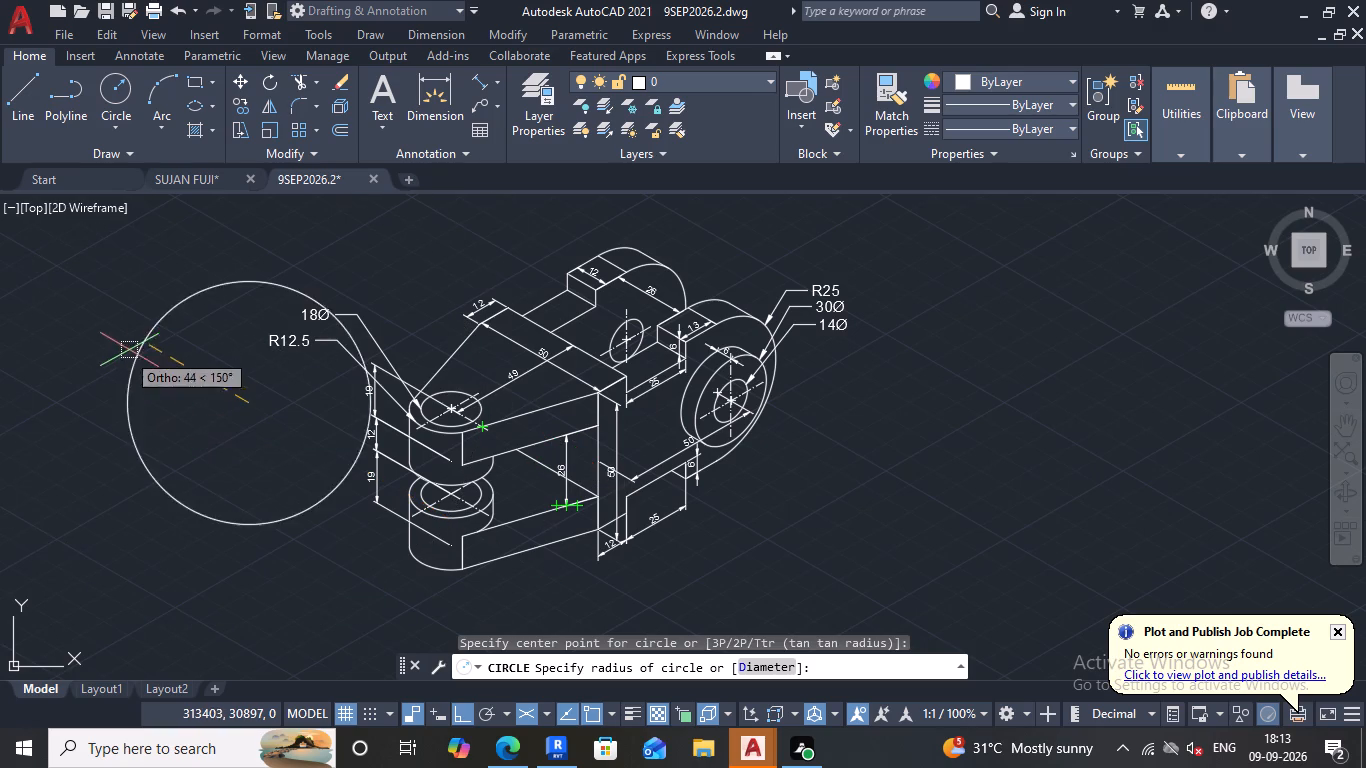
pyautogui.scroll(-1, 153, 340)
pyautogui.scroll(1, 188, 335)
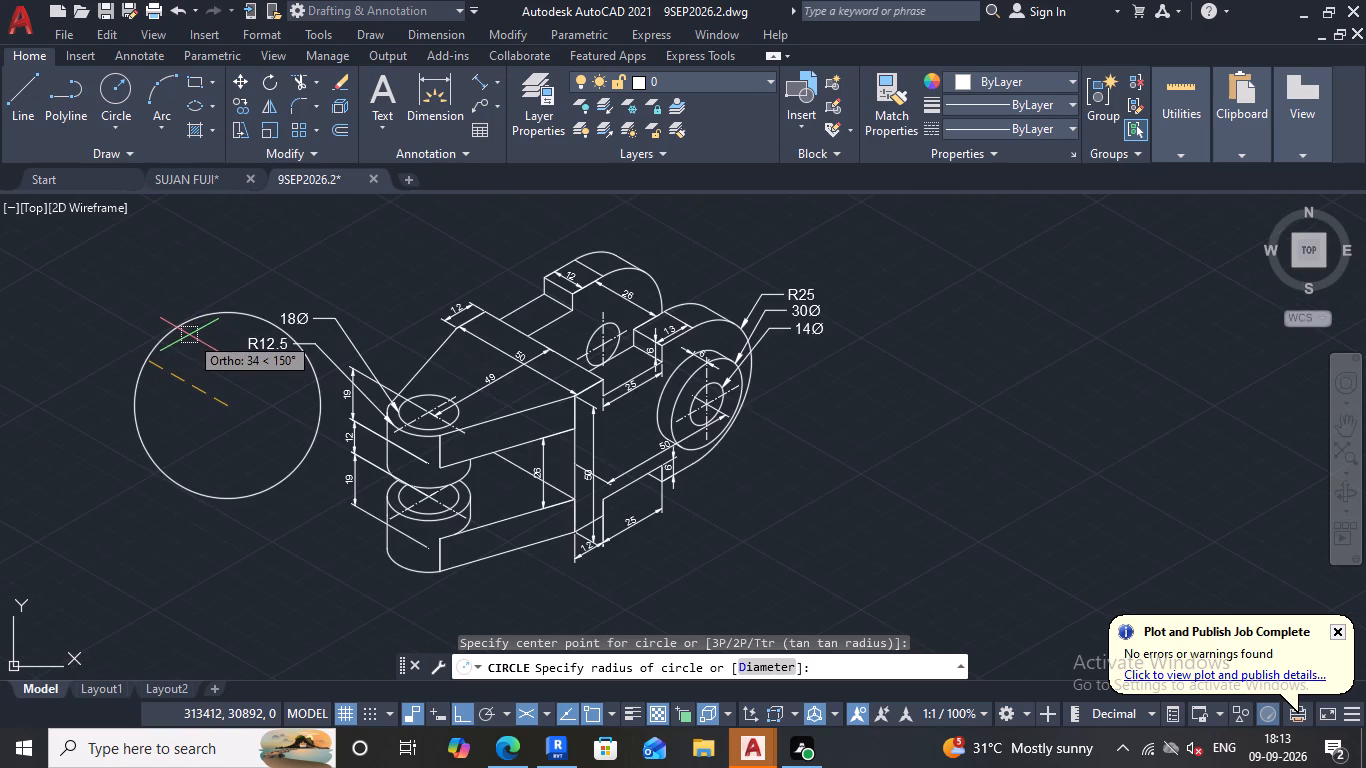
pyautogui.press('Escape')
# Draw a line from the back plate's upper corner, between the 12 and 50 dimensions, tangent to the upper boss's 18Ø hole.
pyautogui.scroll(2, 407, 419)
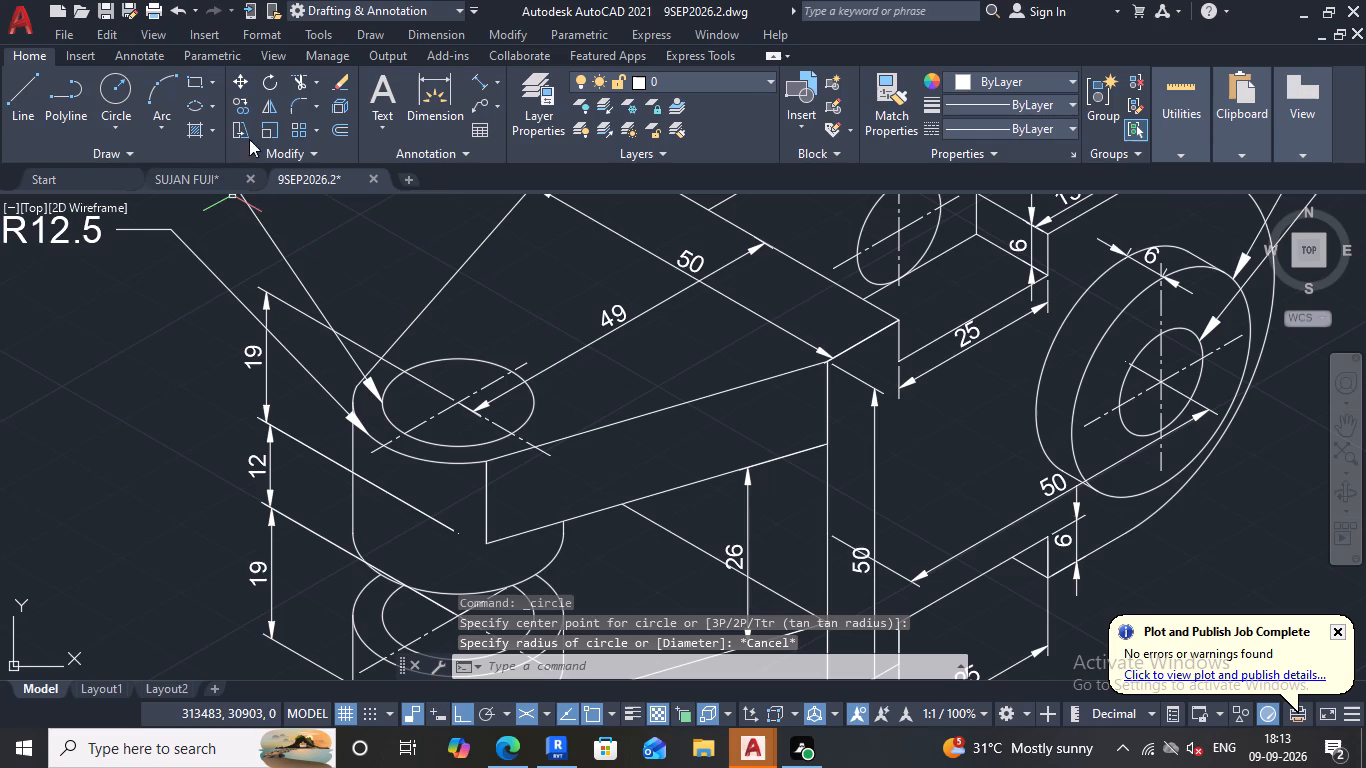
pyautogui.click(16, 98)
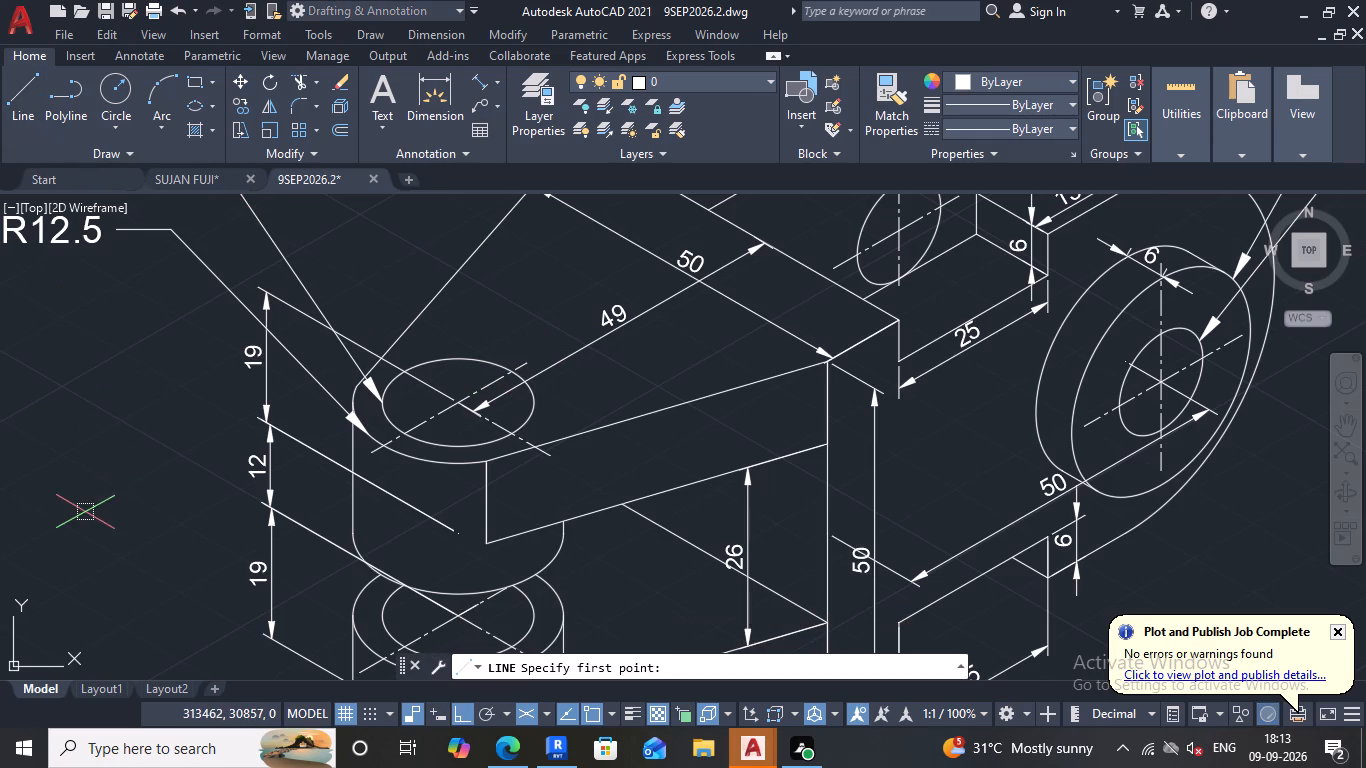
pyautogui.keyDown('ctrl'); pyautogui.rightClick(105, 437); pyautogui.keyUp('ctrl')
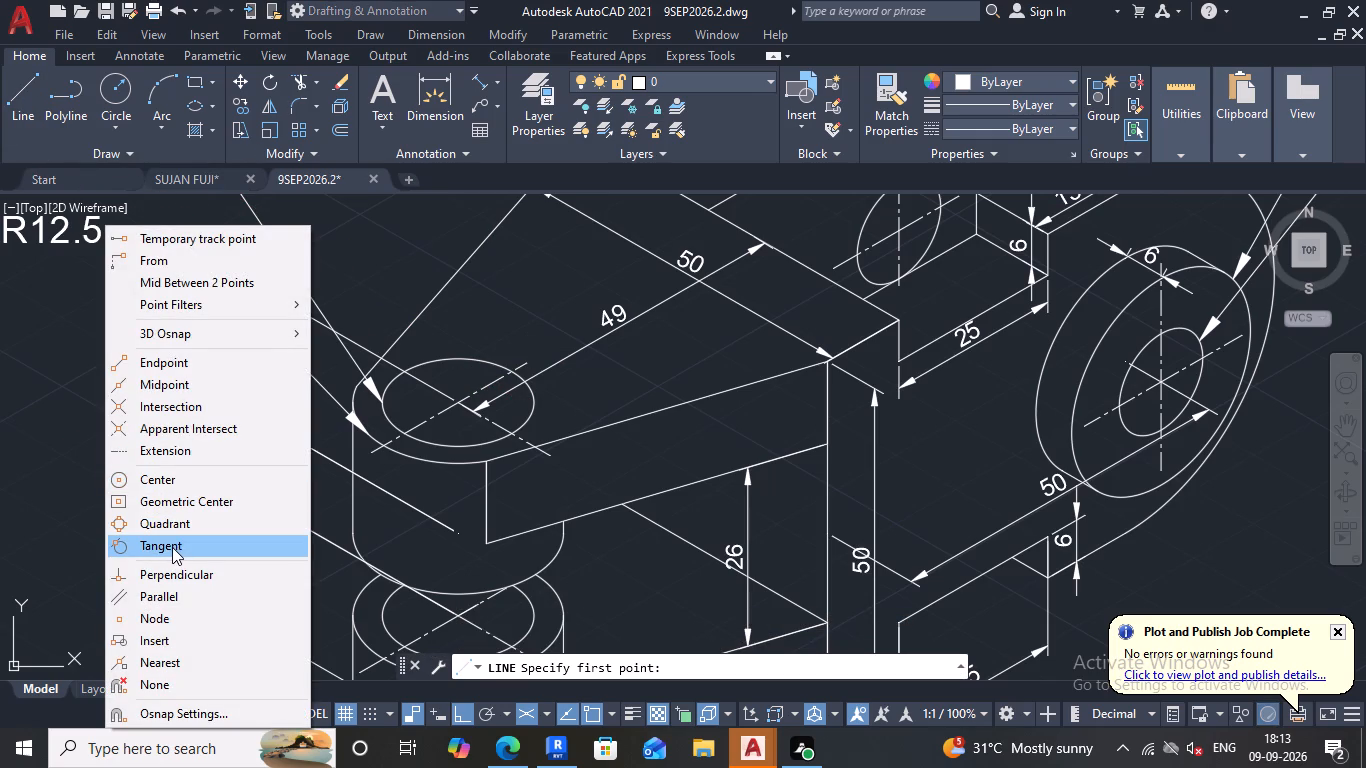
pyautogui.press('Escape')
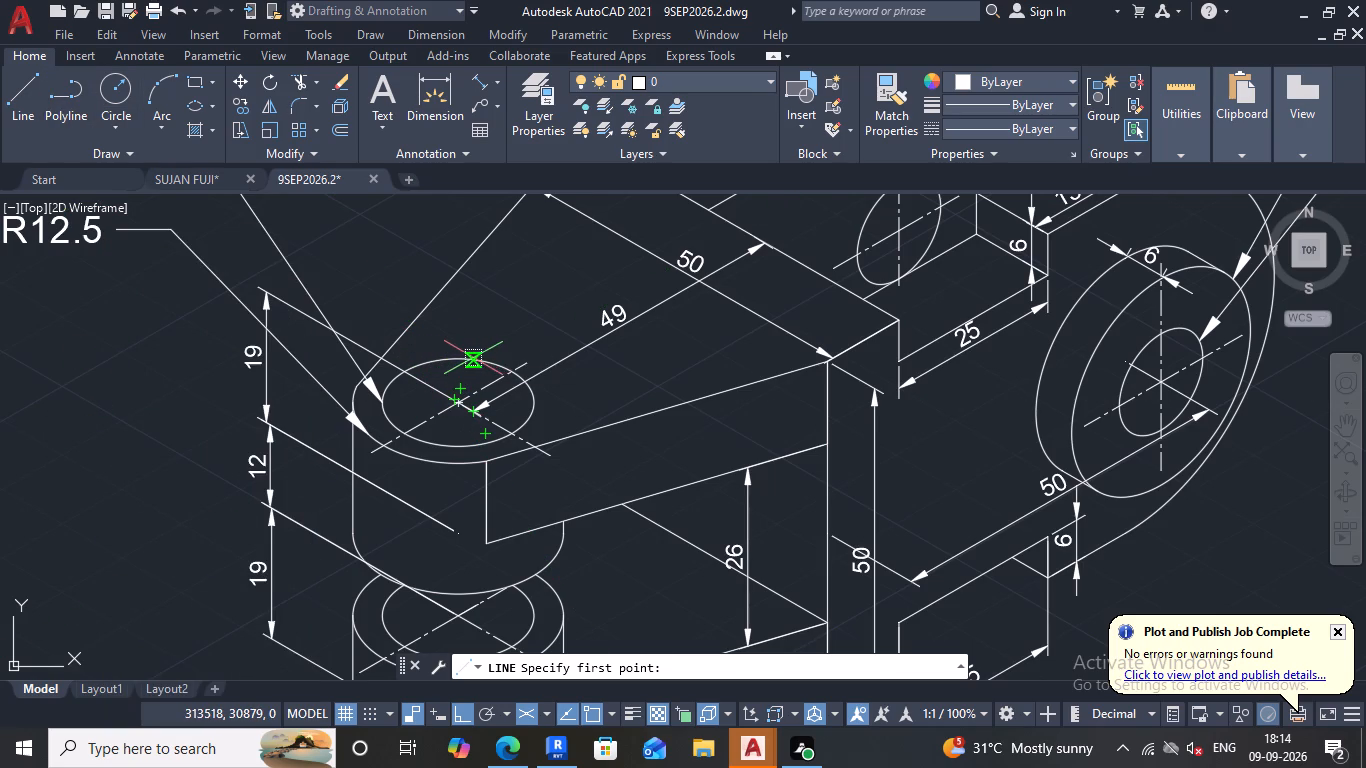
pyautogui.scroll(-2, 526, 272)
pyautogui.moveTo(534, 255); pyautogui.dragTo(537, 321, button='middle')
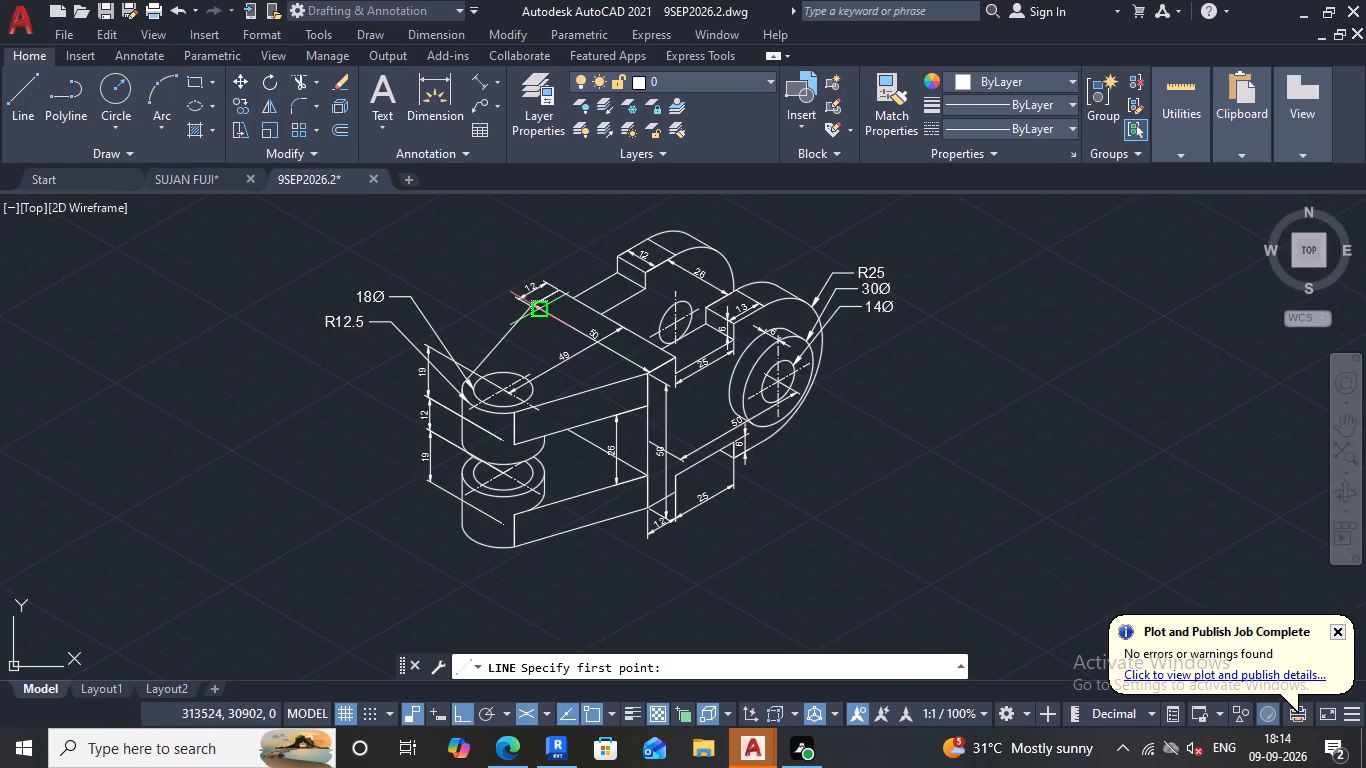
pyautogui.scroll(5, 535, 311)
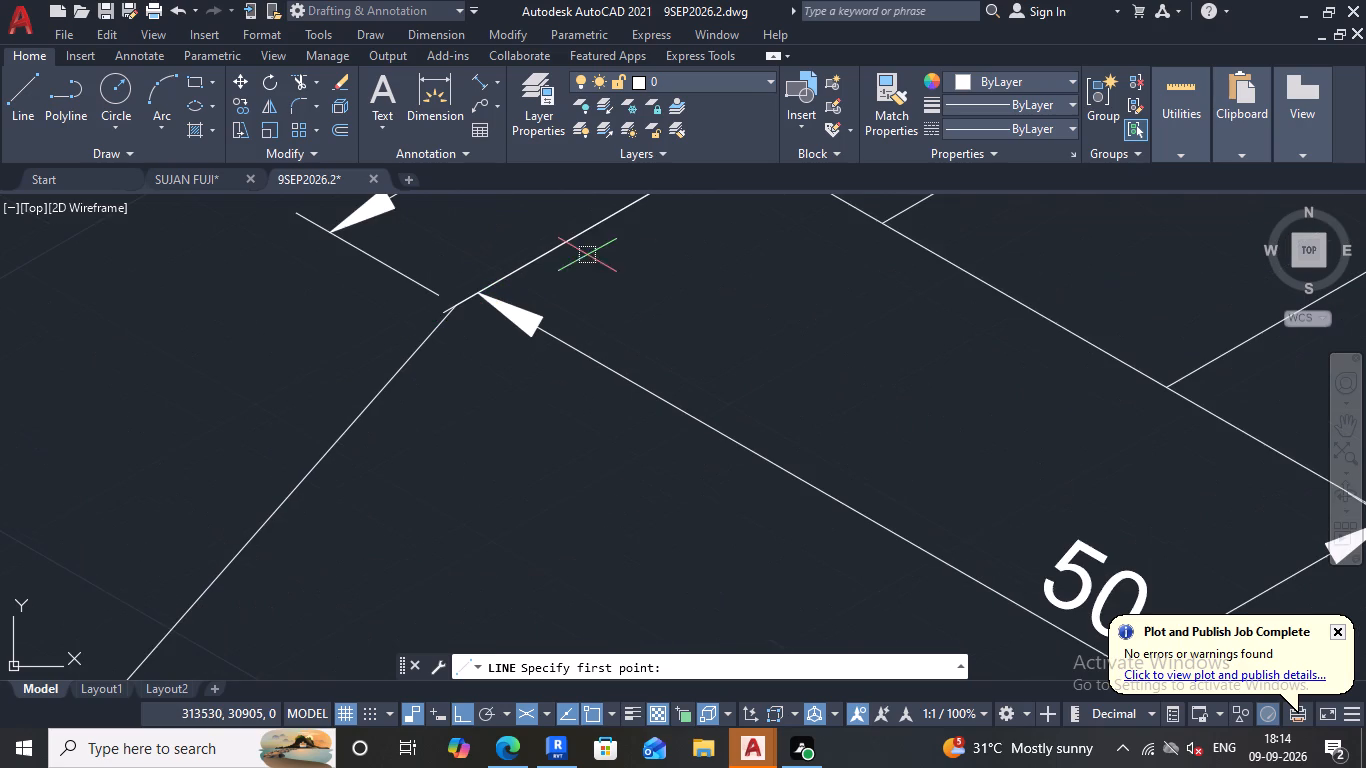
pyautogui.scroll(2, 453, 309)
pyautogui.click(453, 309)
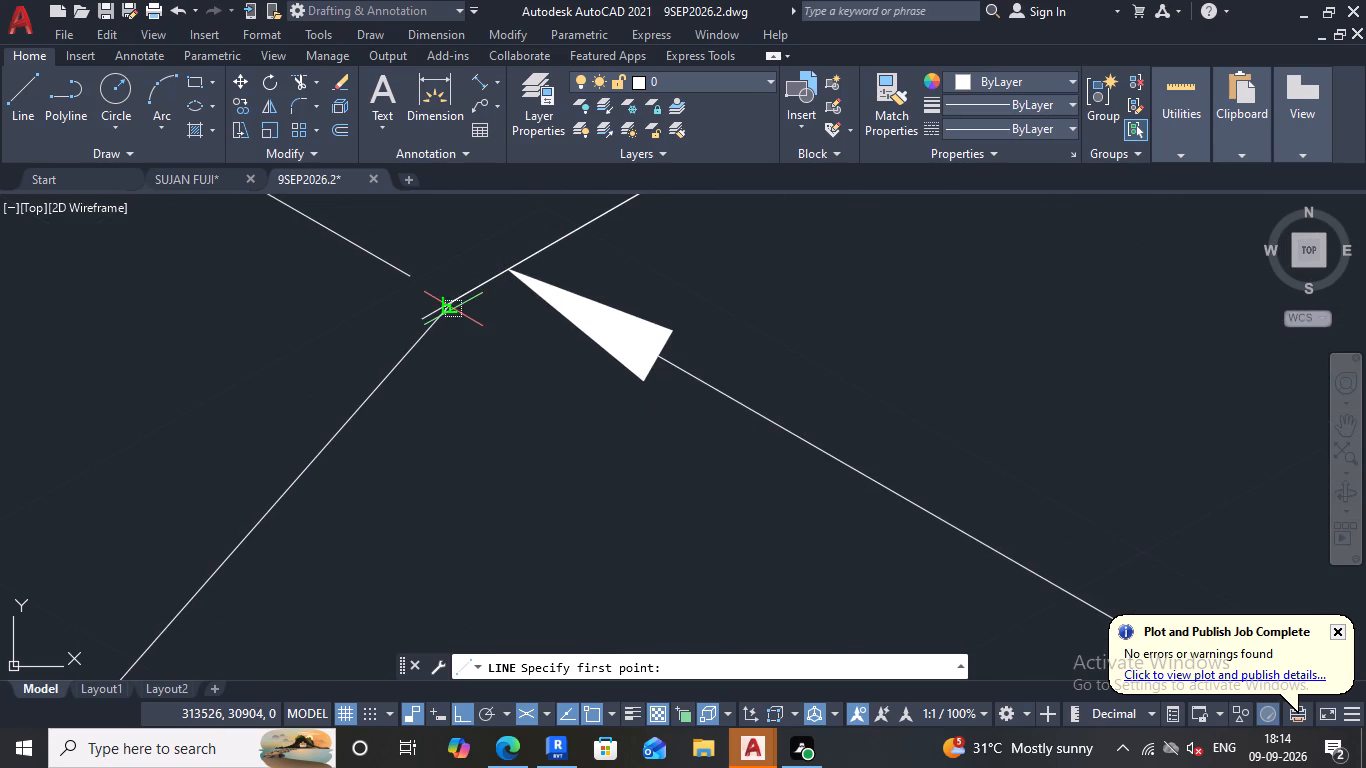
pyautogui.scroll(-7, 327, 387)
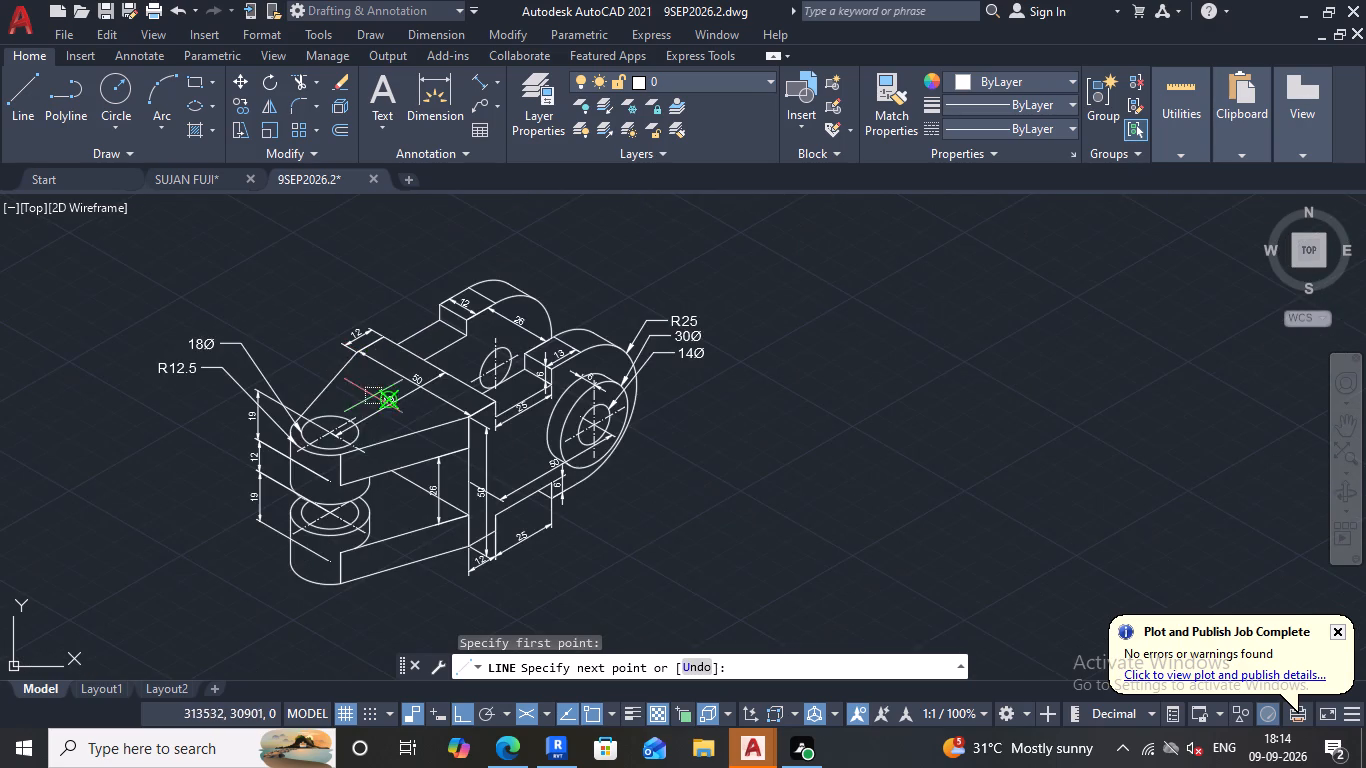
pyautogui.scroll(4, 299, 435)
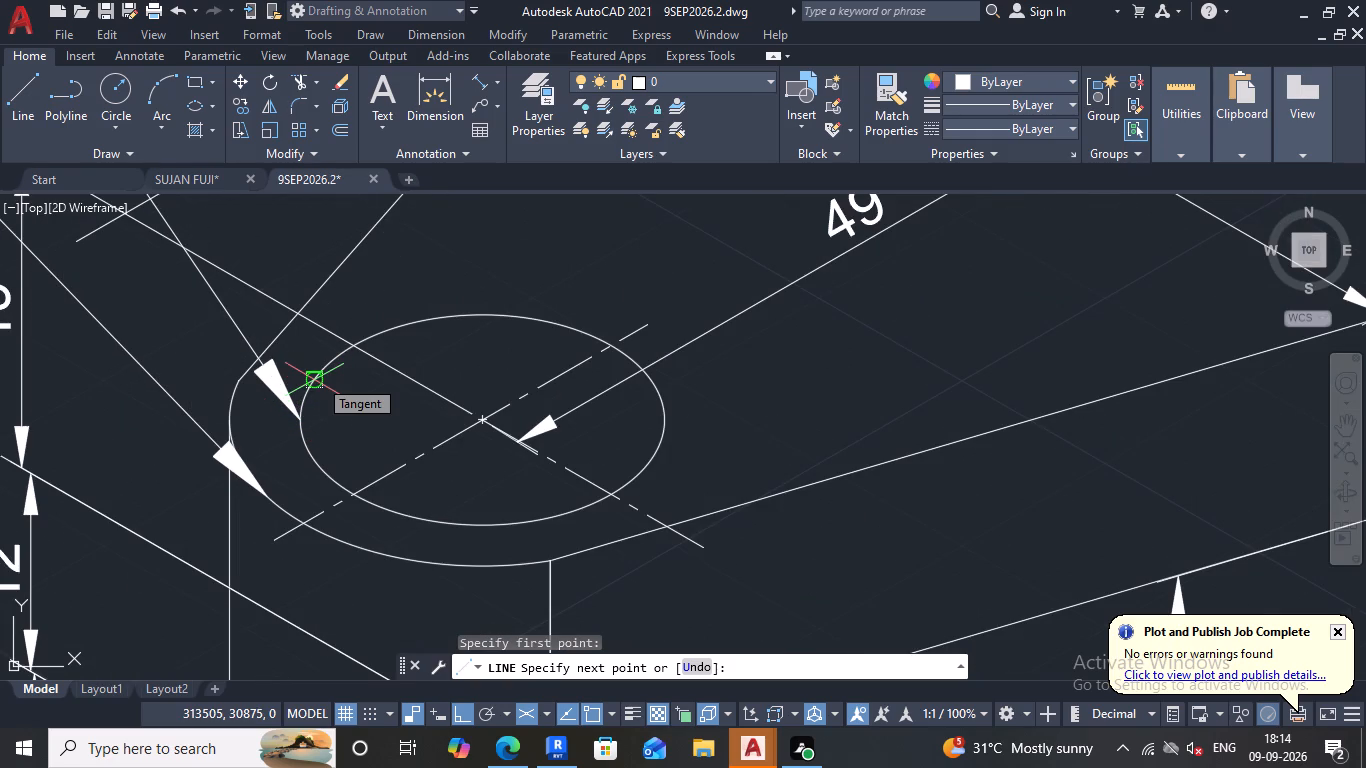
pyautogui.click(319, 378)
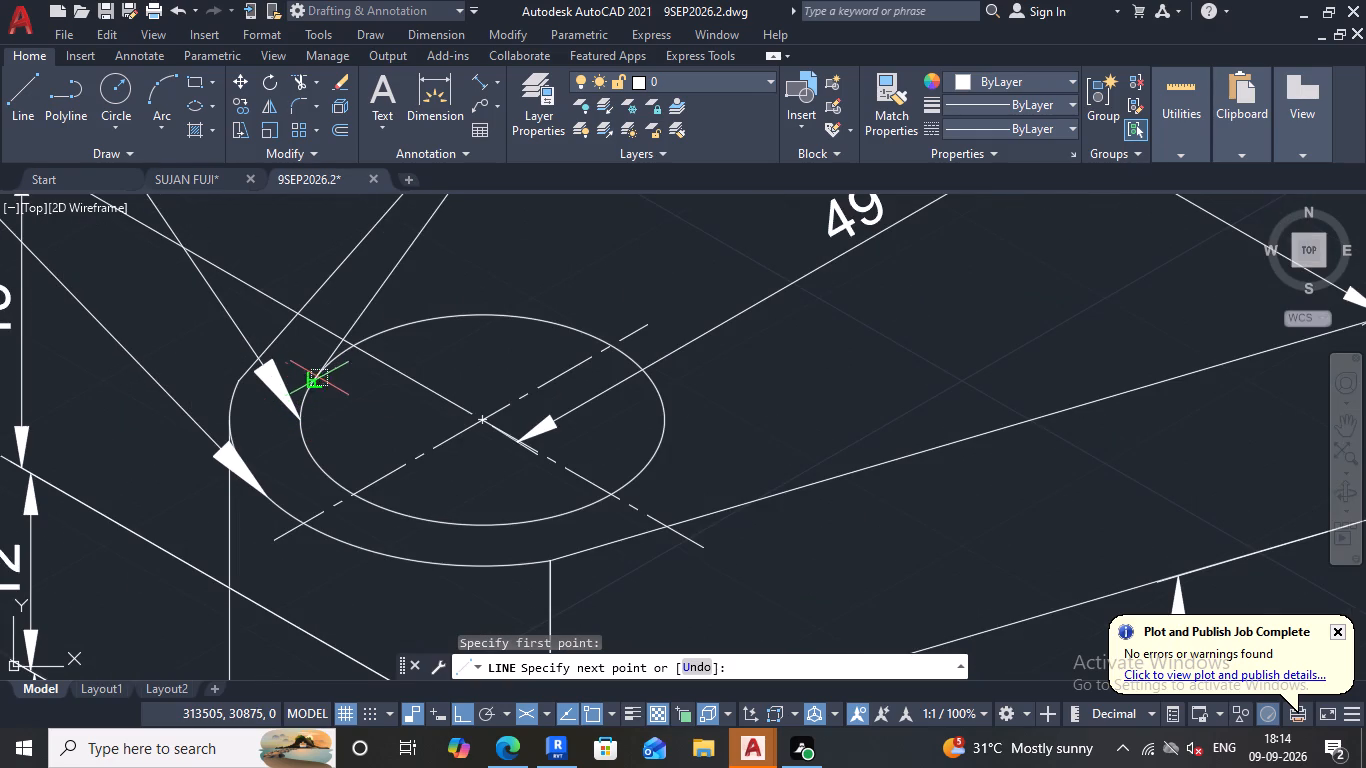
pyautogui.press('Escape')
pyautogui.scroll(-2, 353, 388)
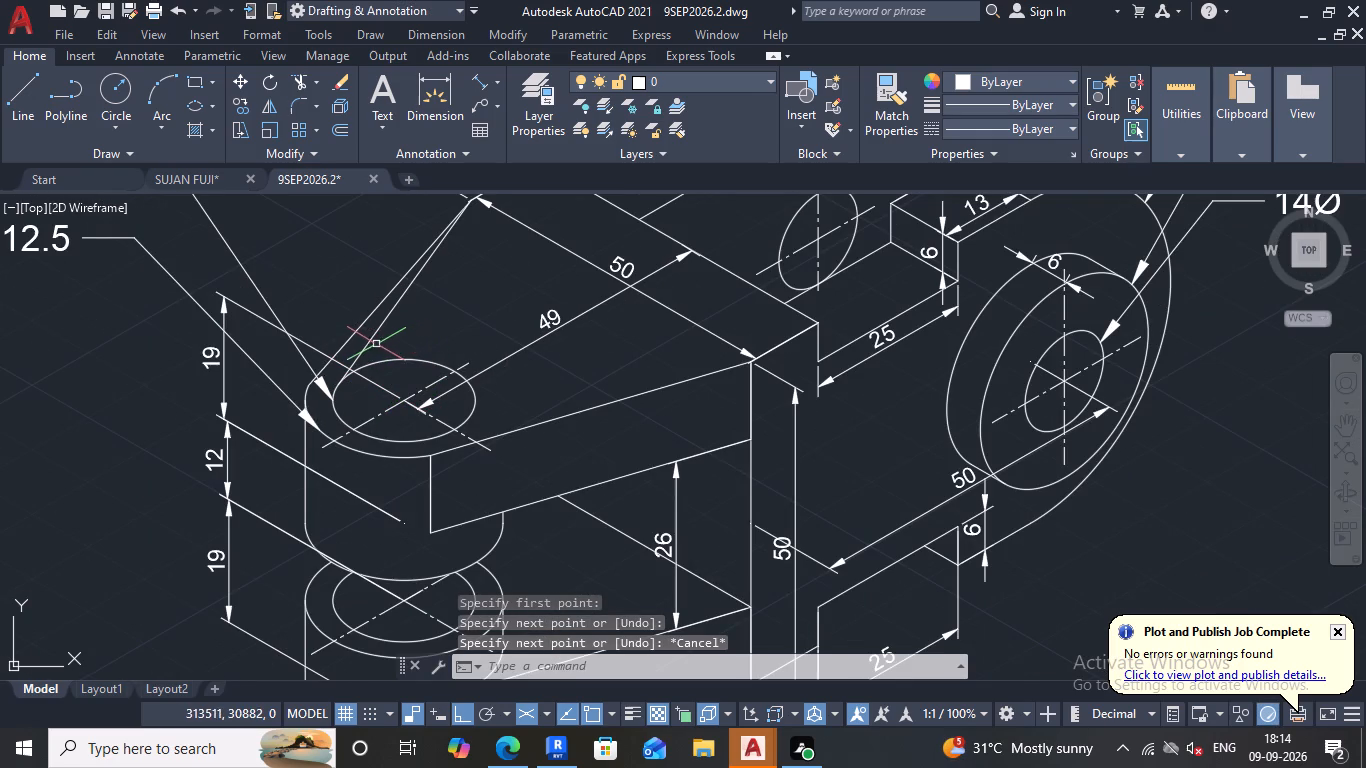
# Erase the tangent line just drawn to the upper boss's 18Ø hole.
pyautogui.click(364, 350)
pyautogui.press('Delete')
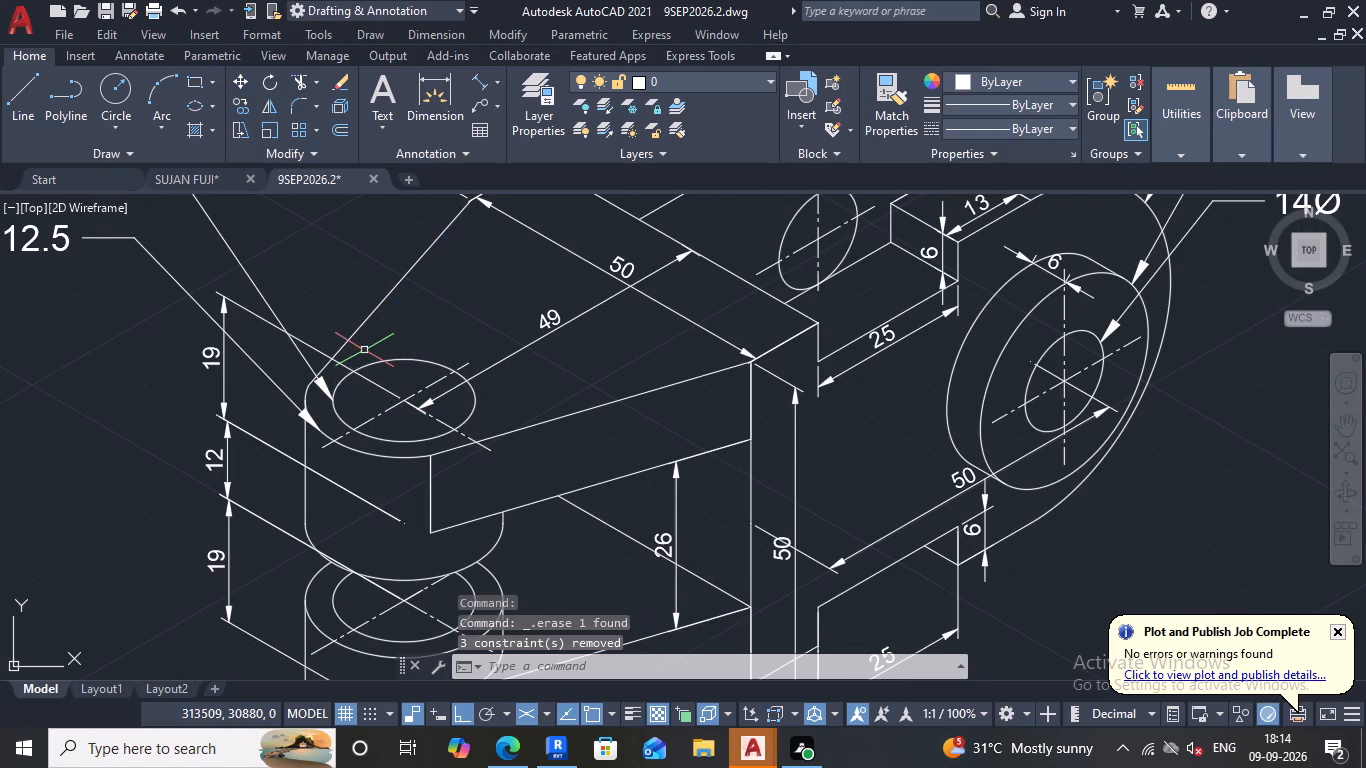
# Examine the isometric bracket around the upper 18Ø boss and the back plate's 12 and 50 dimensions.
pyautogui.scroll(-3, 491, 341)
pyautogui.scroll(2, 502, 340)
pyautogui.scroll(-1, 857, 506)
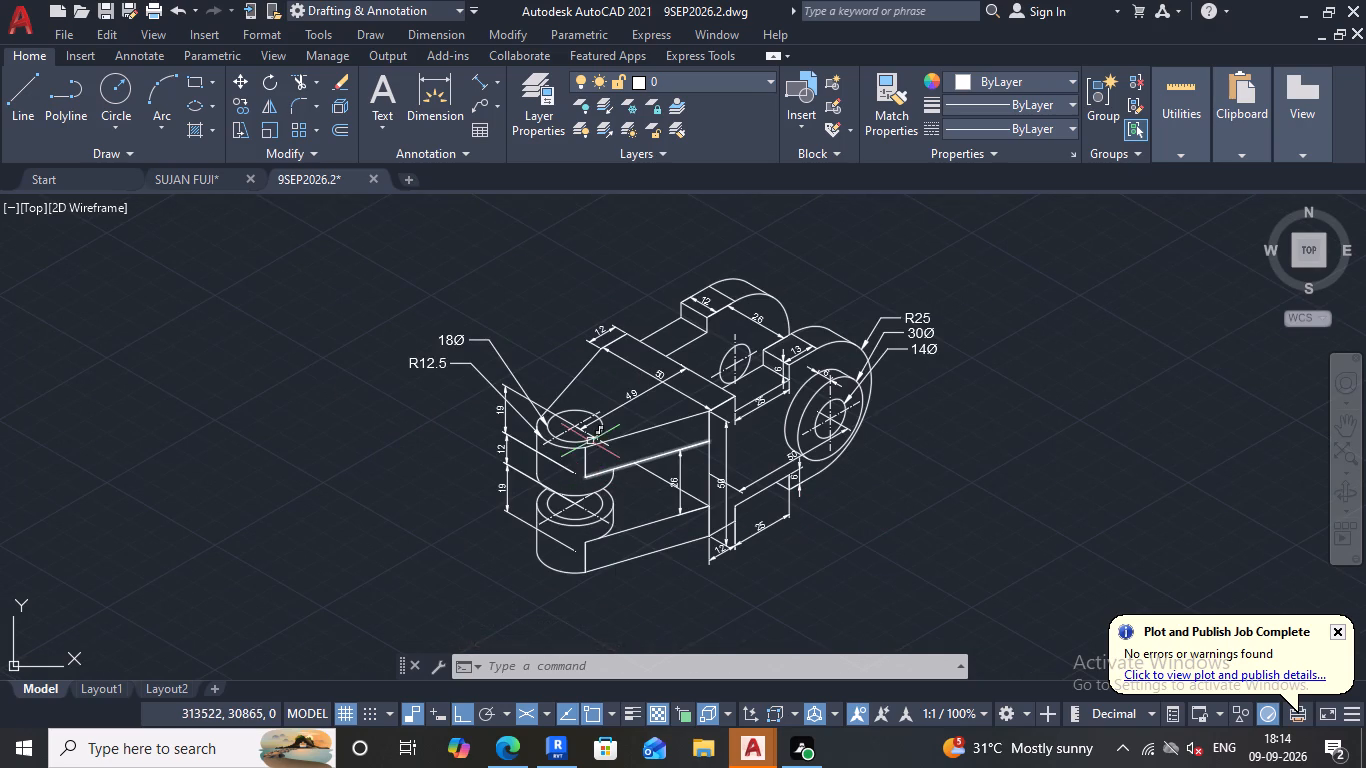
pyautogui.scroll(2, 543, 428)
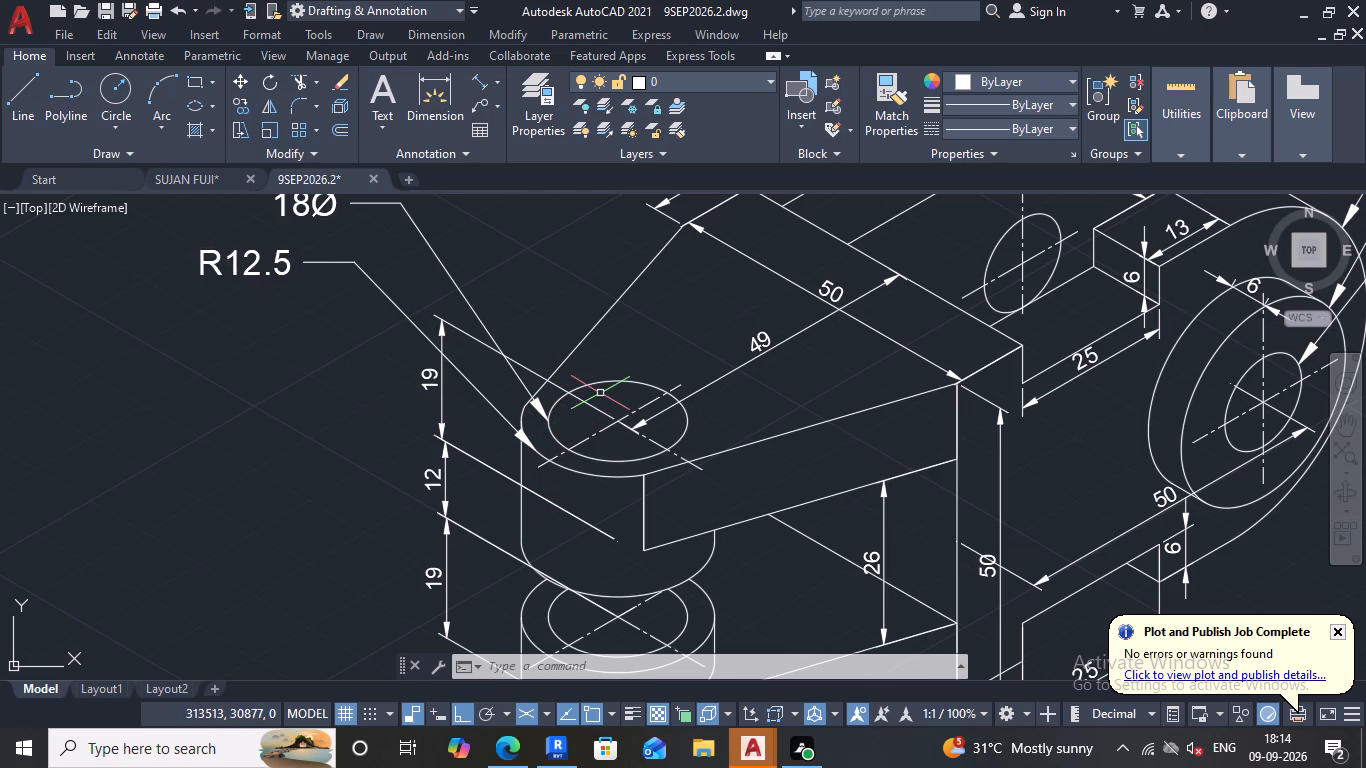
pyautogui.scroll(-3, 625, 413)
pyautogui.scroll(4, 642, 360)
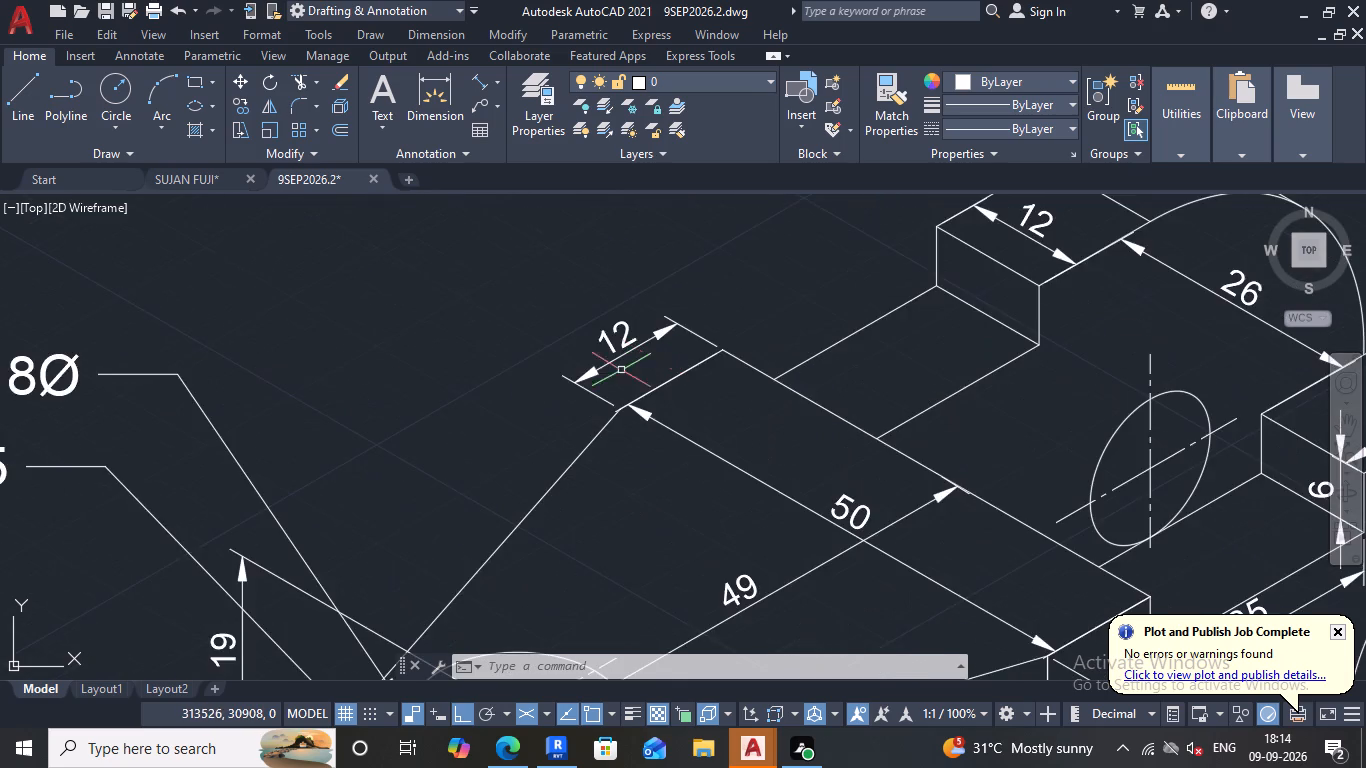
pyautogui.scroll(-5, 638, 422)
pyautogui.scroll(2, 840, 347)
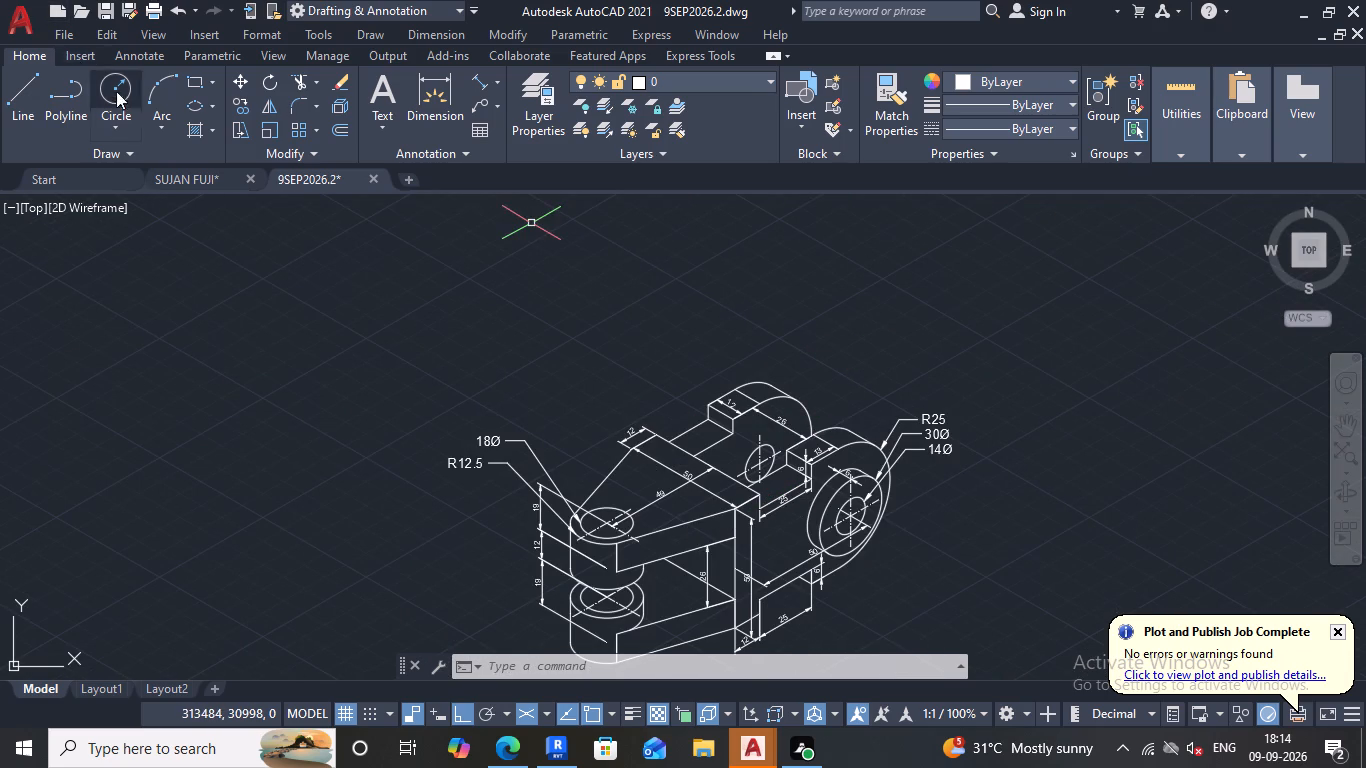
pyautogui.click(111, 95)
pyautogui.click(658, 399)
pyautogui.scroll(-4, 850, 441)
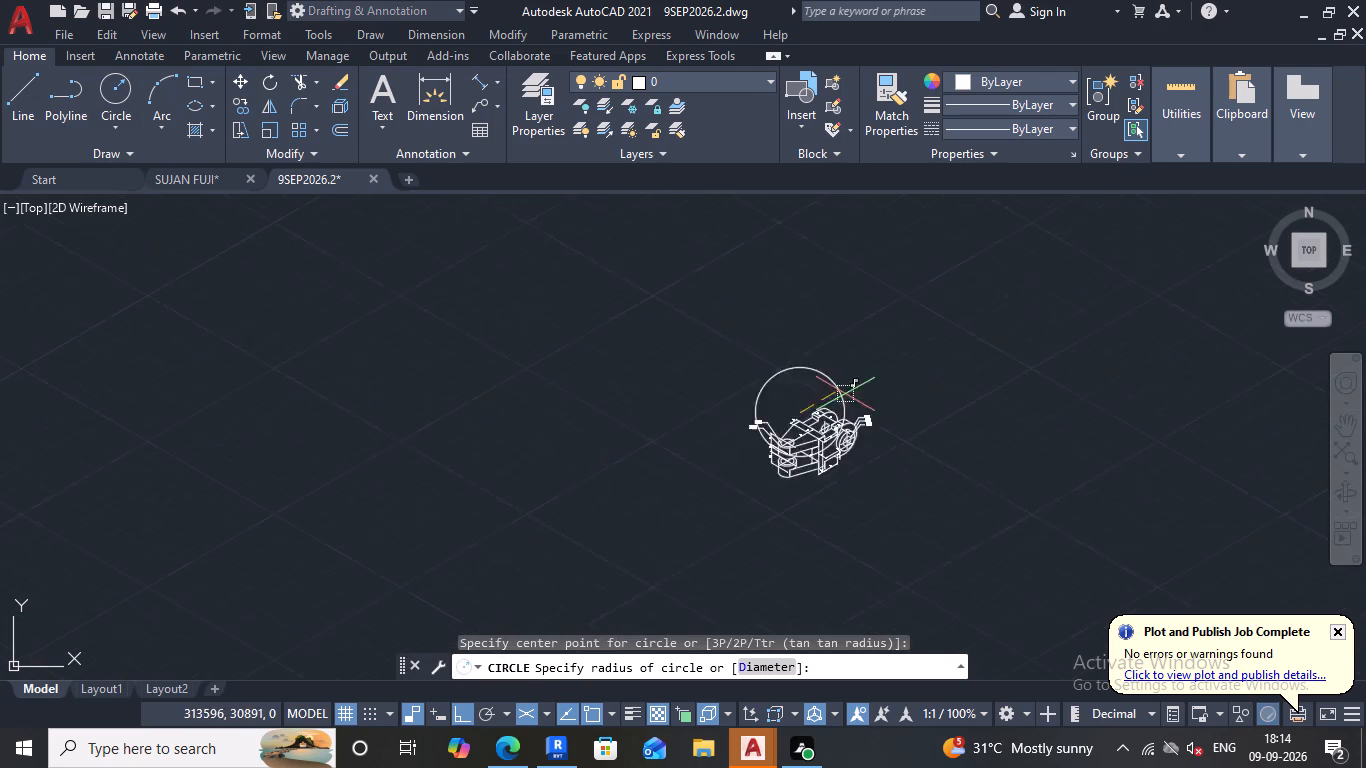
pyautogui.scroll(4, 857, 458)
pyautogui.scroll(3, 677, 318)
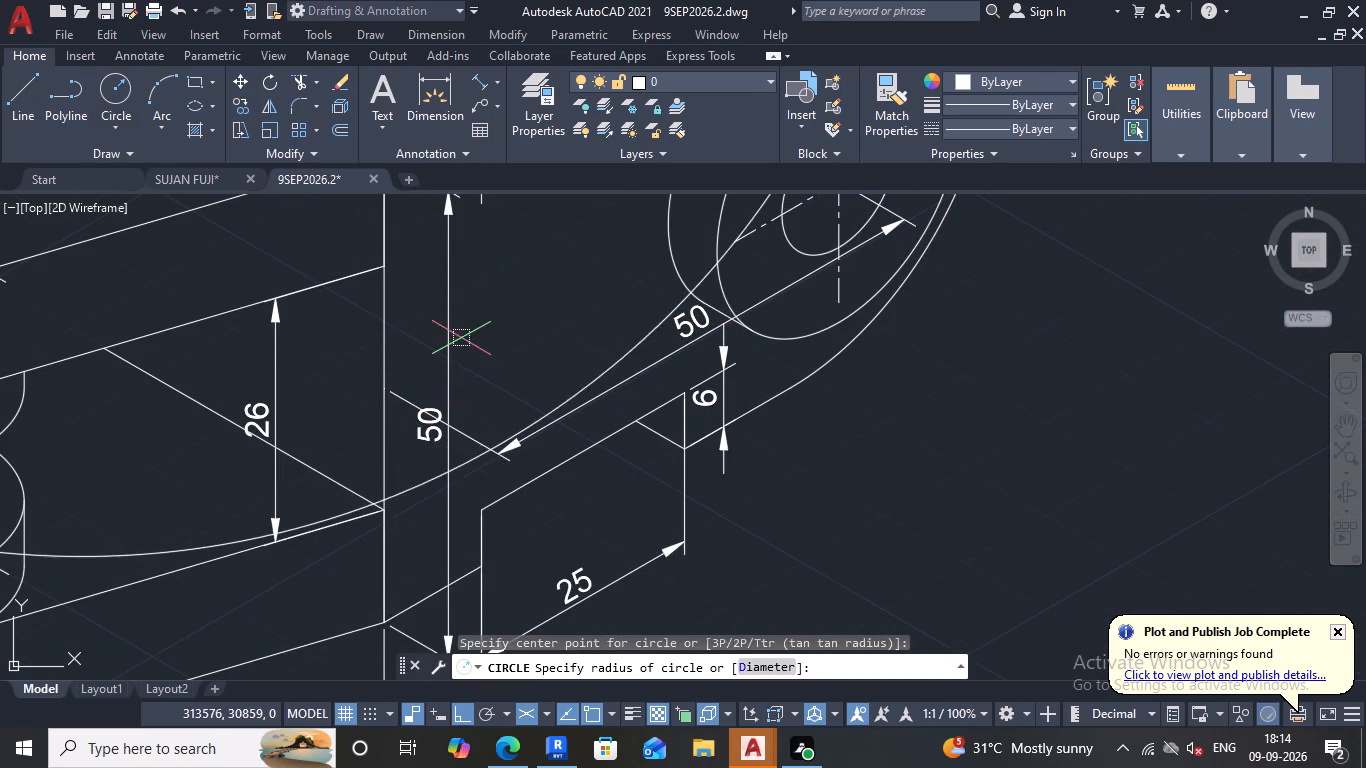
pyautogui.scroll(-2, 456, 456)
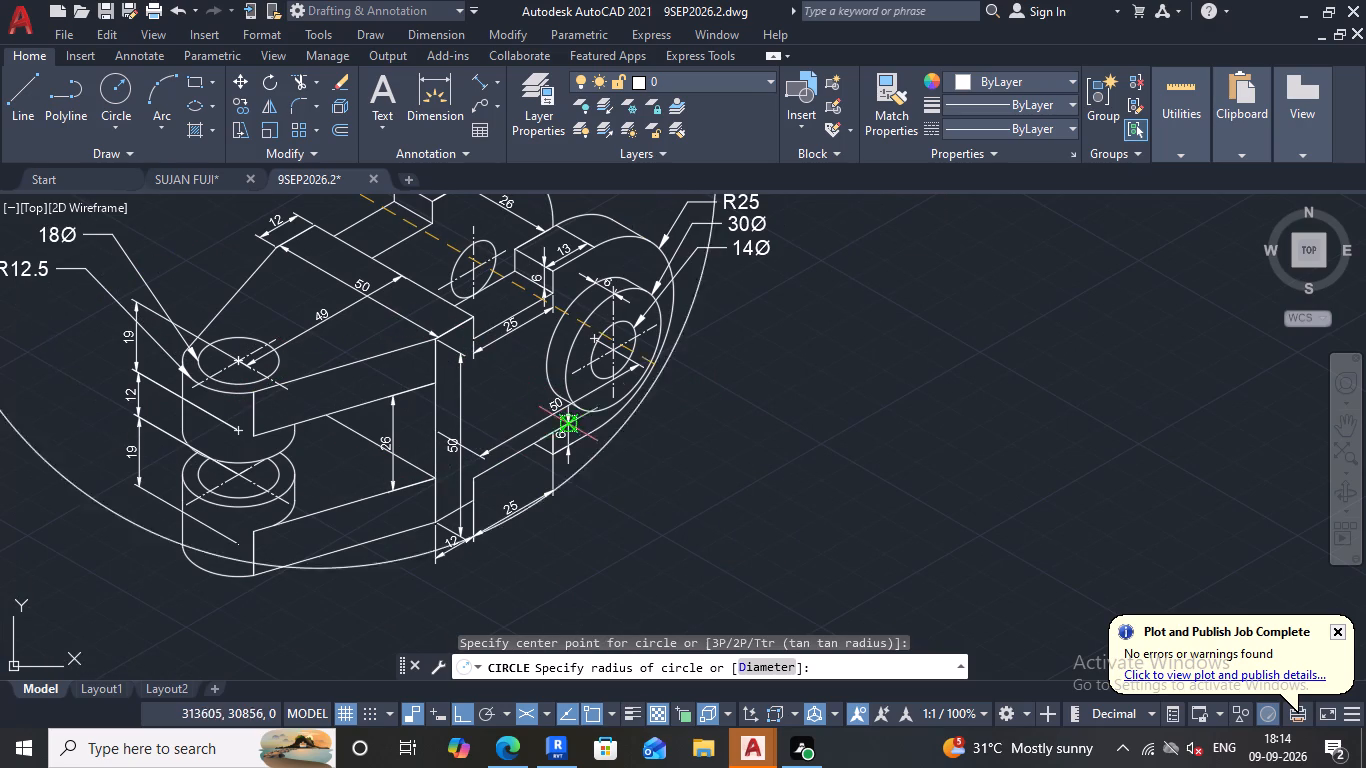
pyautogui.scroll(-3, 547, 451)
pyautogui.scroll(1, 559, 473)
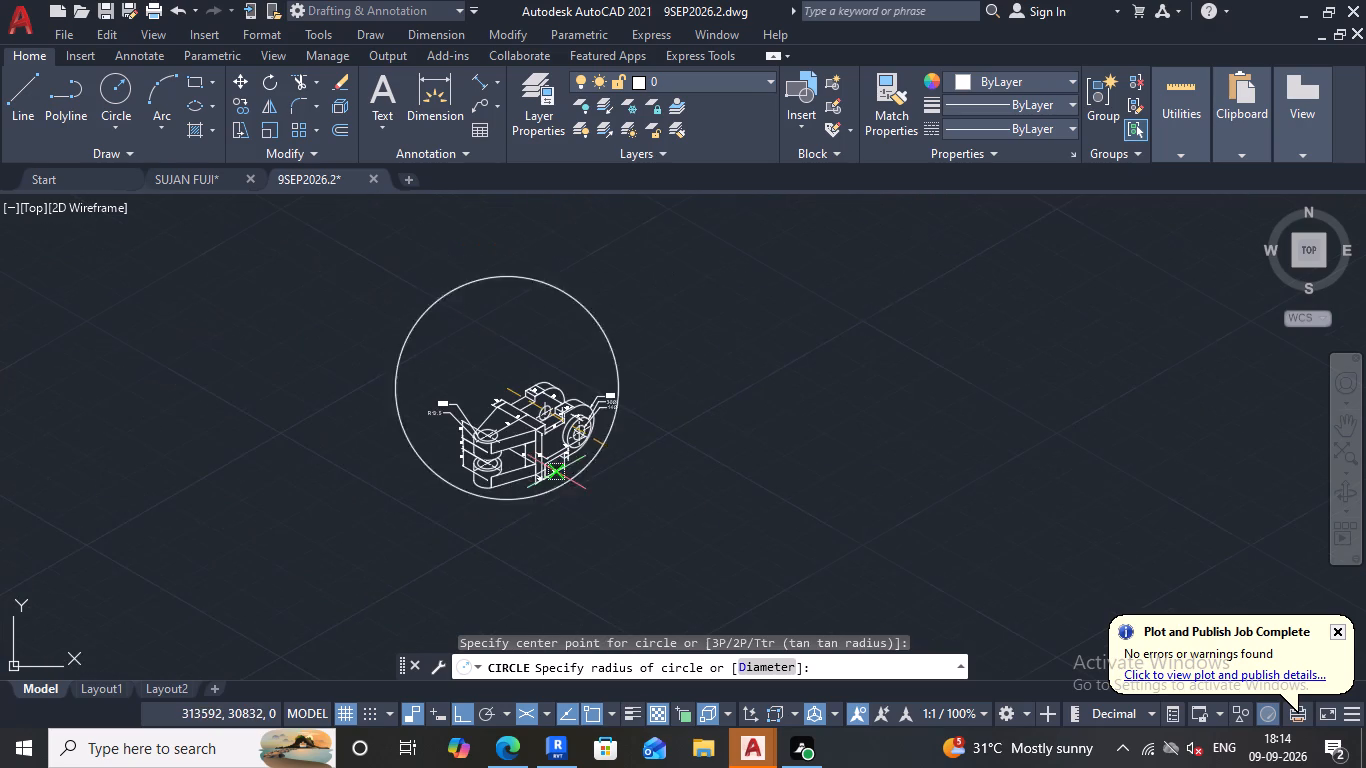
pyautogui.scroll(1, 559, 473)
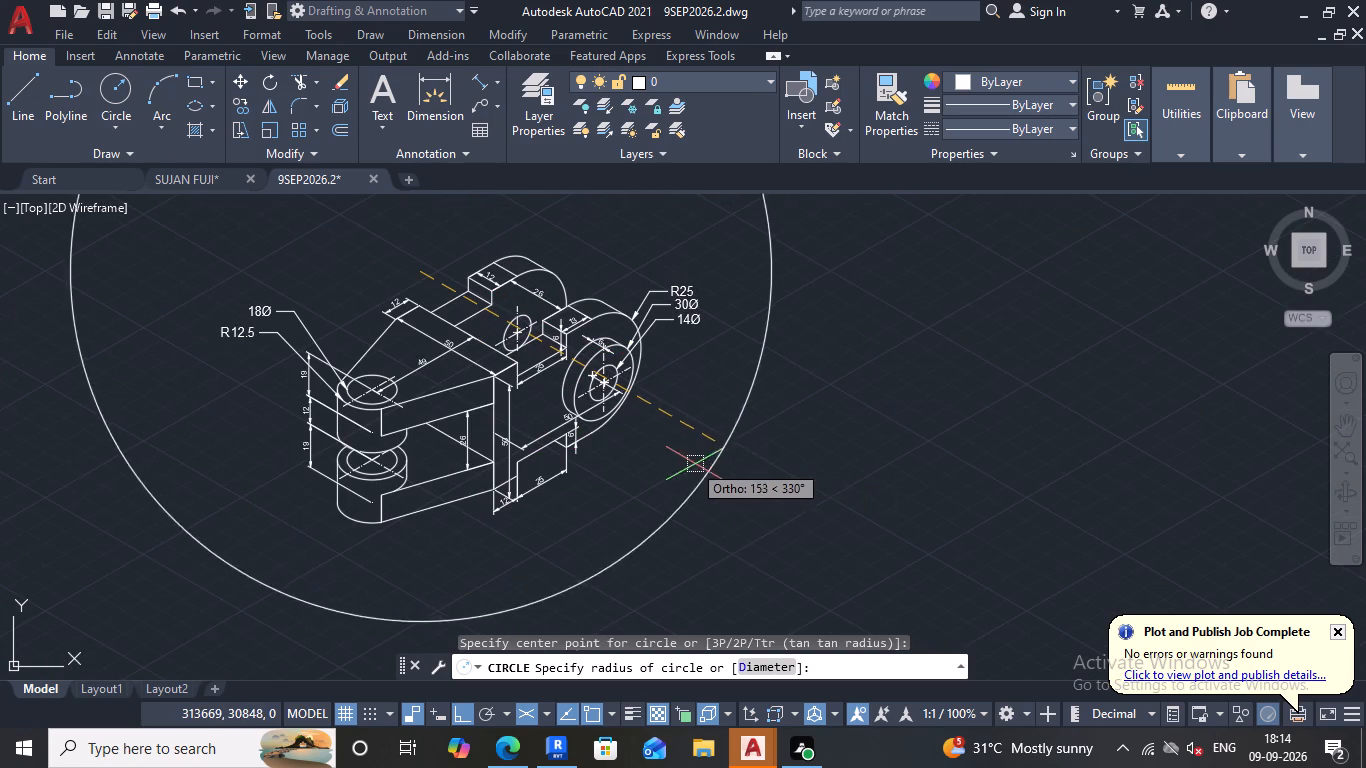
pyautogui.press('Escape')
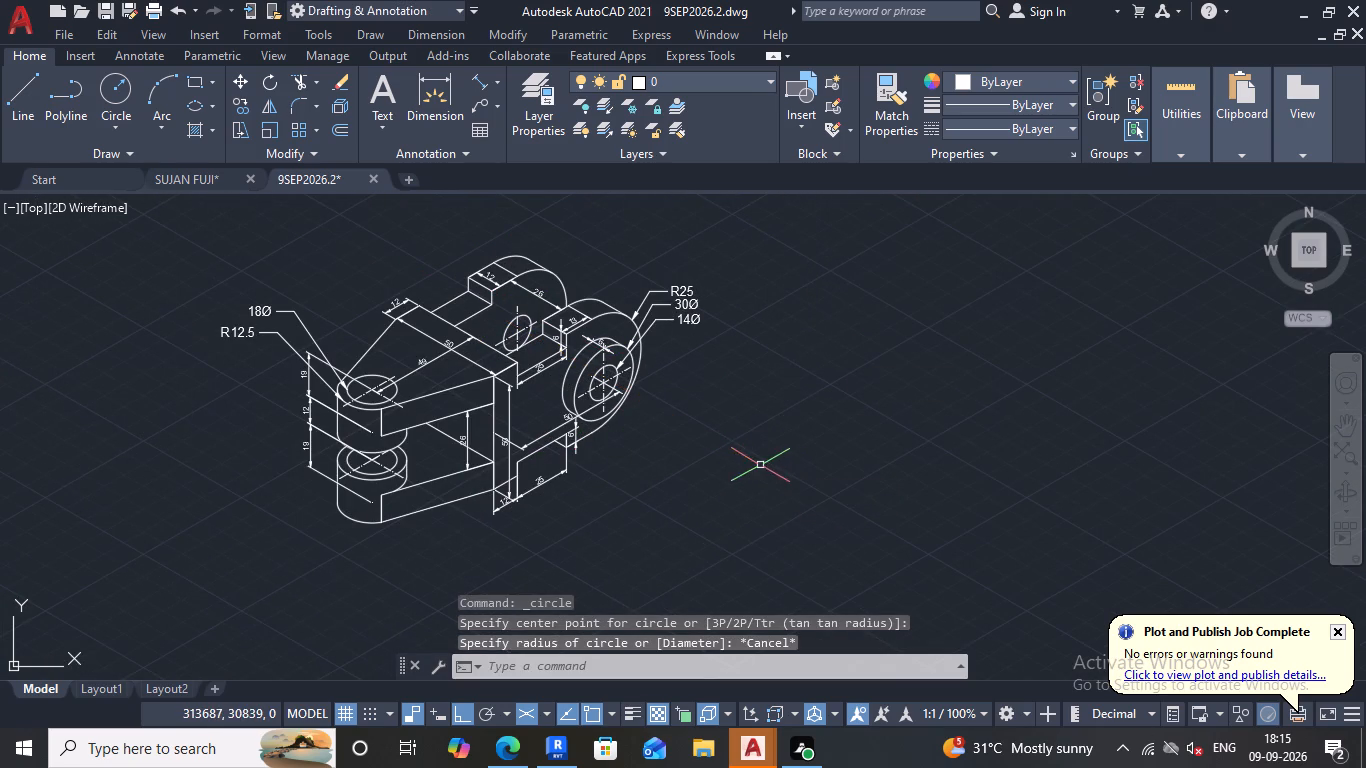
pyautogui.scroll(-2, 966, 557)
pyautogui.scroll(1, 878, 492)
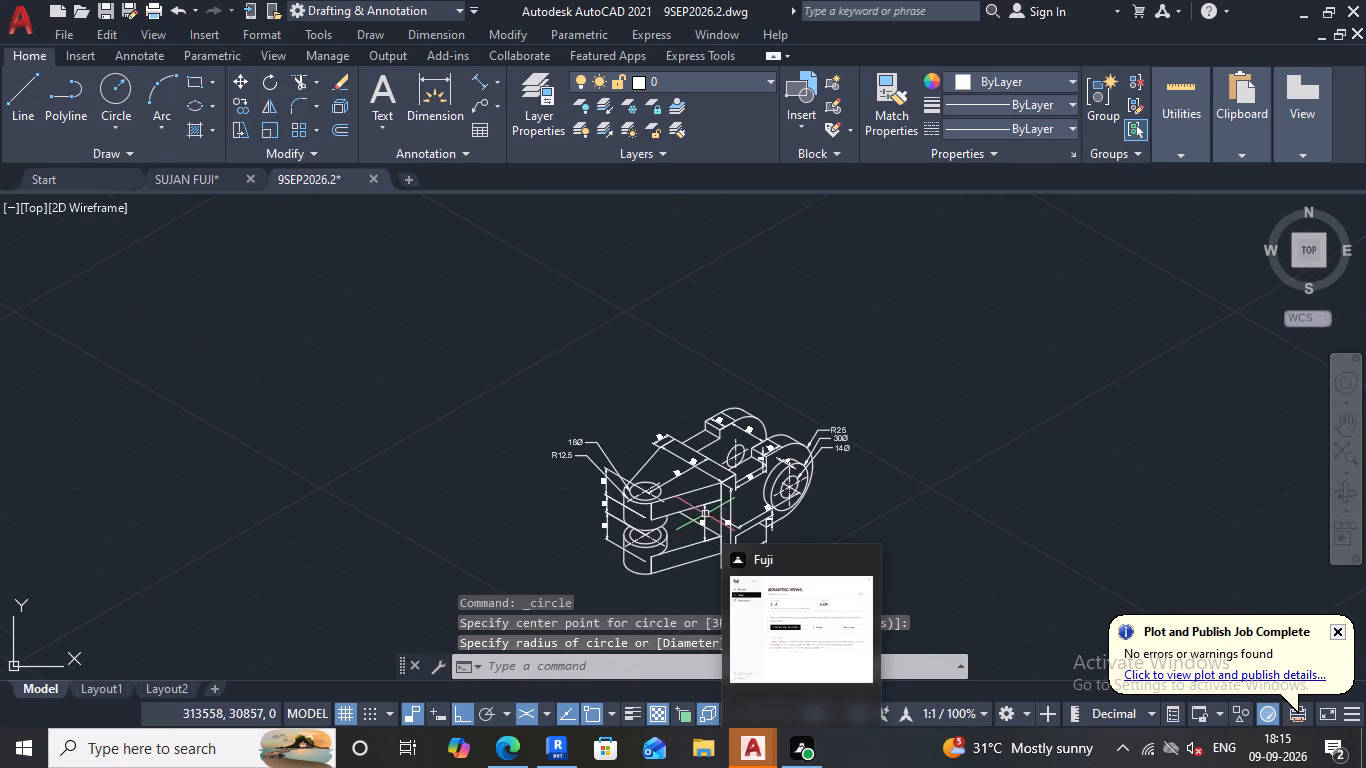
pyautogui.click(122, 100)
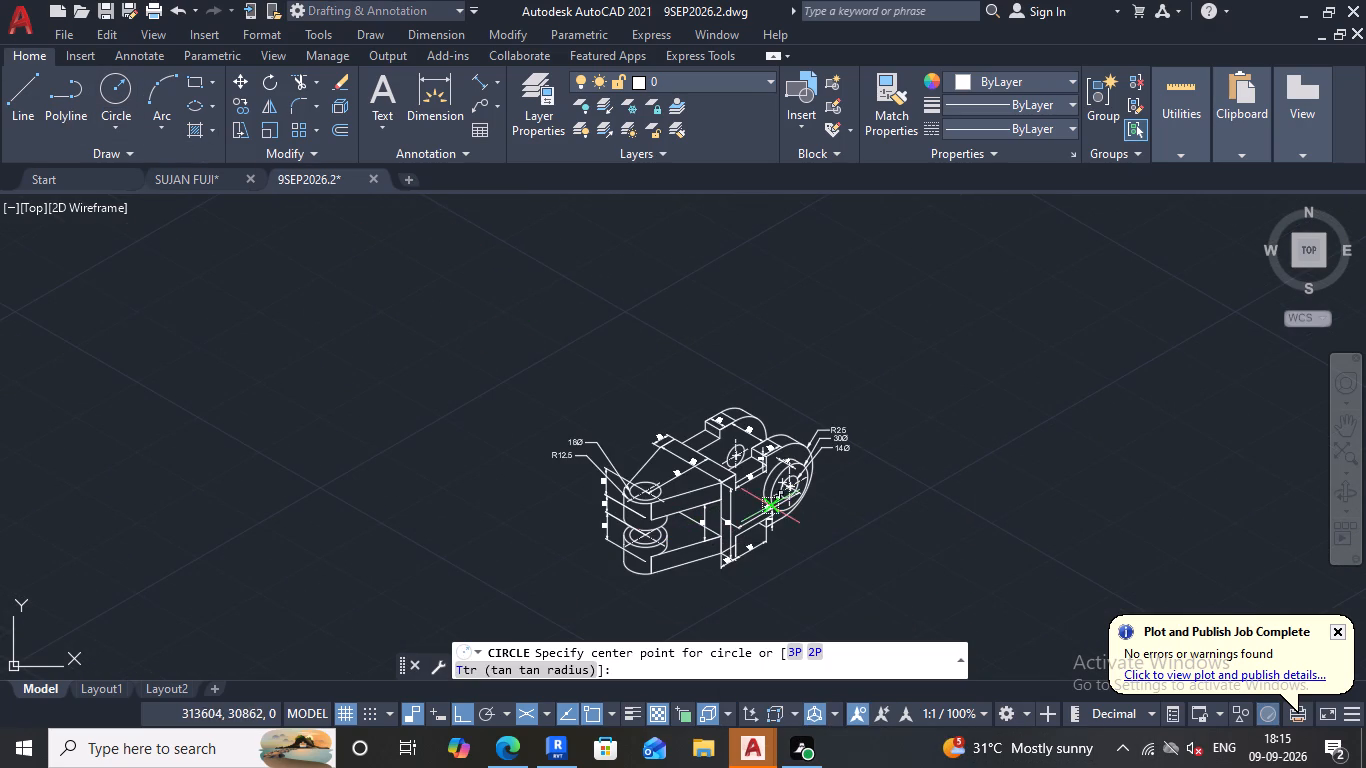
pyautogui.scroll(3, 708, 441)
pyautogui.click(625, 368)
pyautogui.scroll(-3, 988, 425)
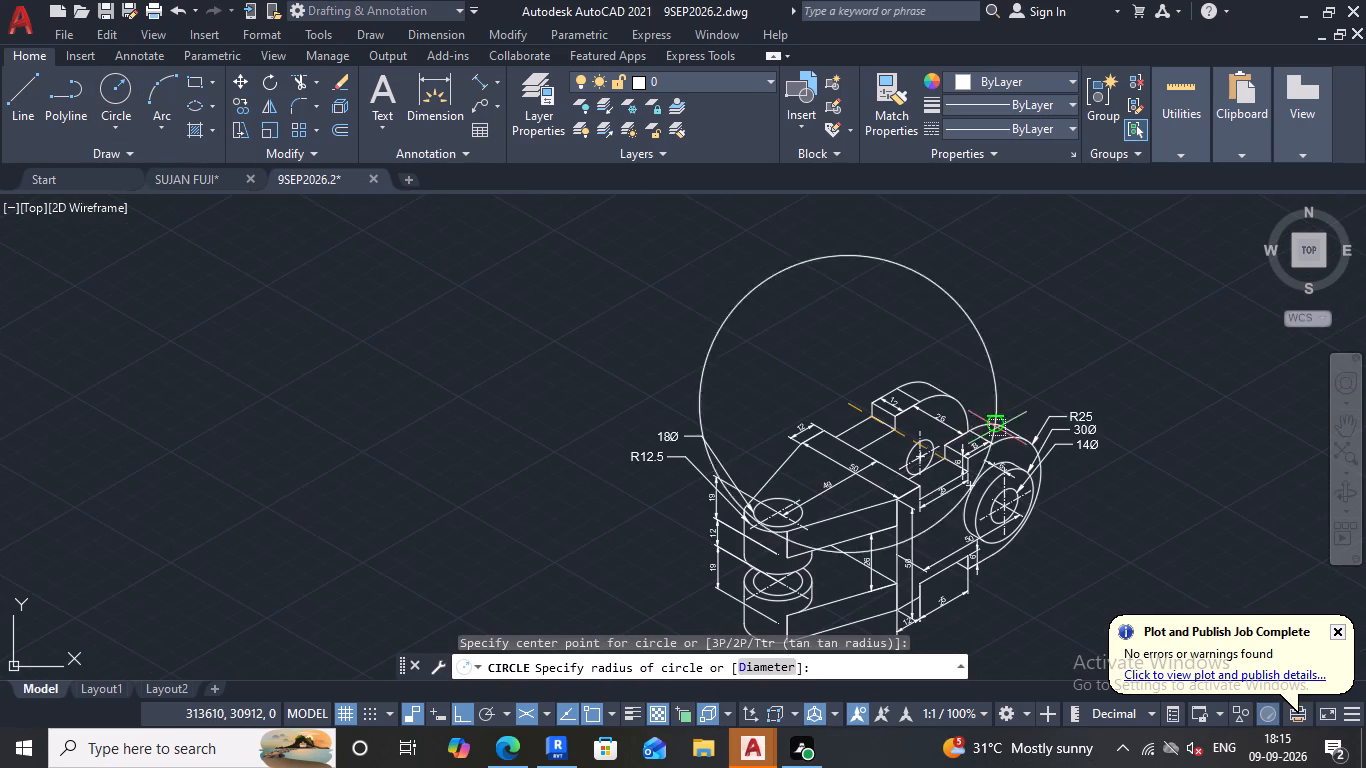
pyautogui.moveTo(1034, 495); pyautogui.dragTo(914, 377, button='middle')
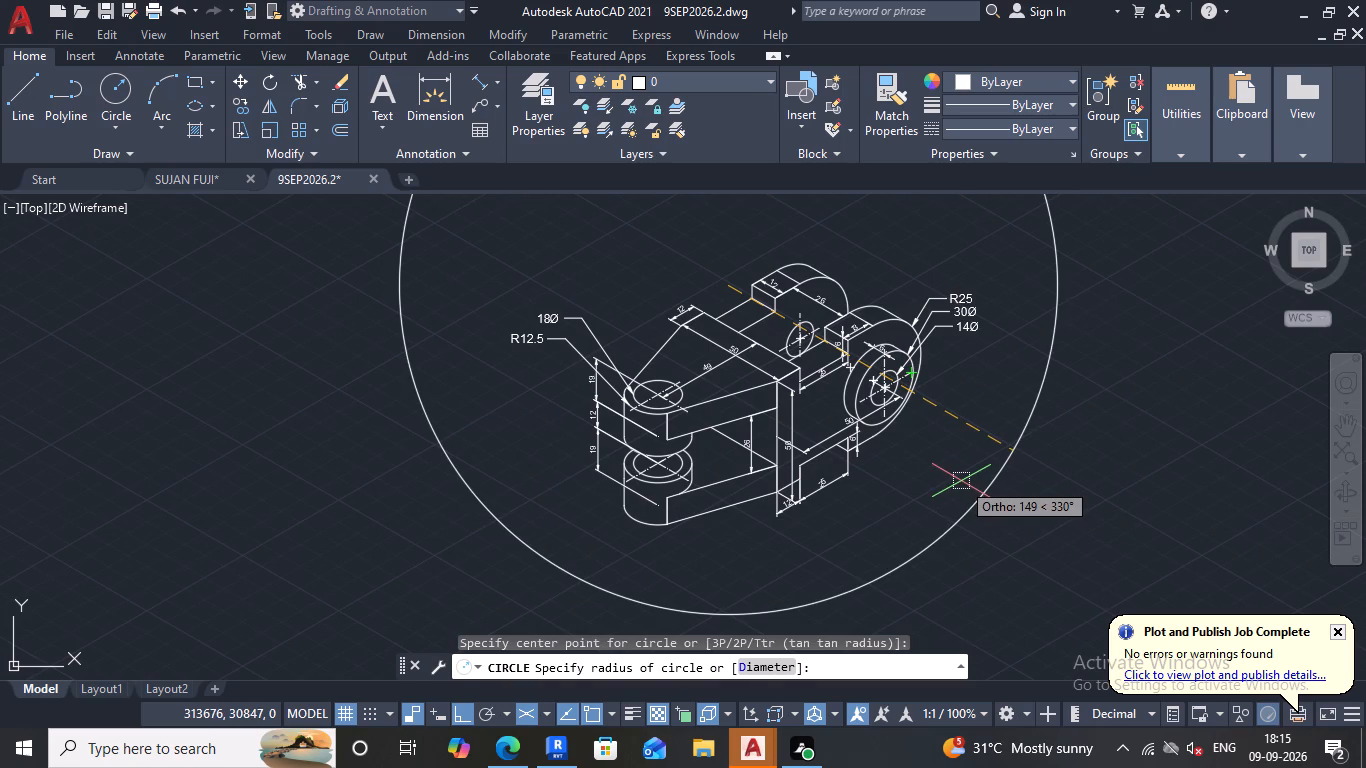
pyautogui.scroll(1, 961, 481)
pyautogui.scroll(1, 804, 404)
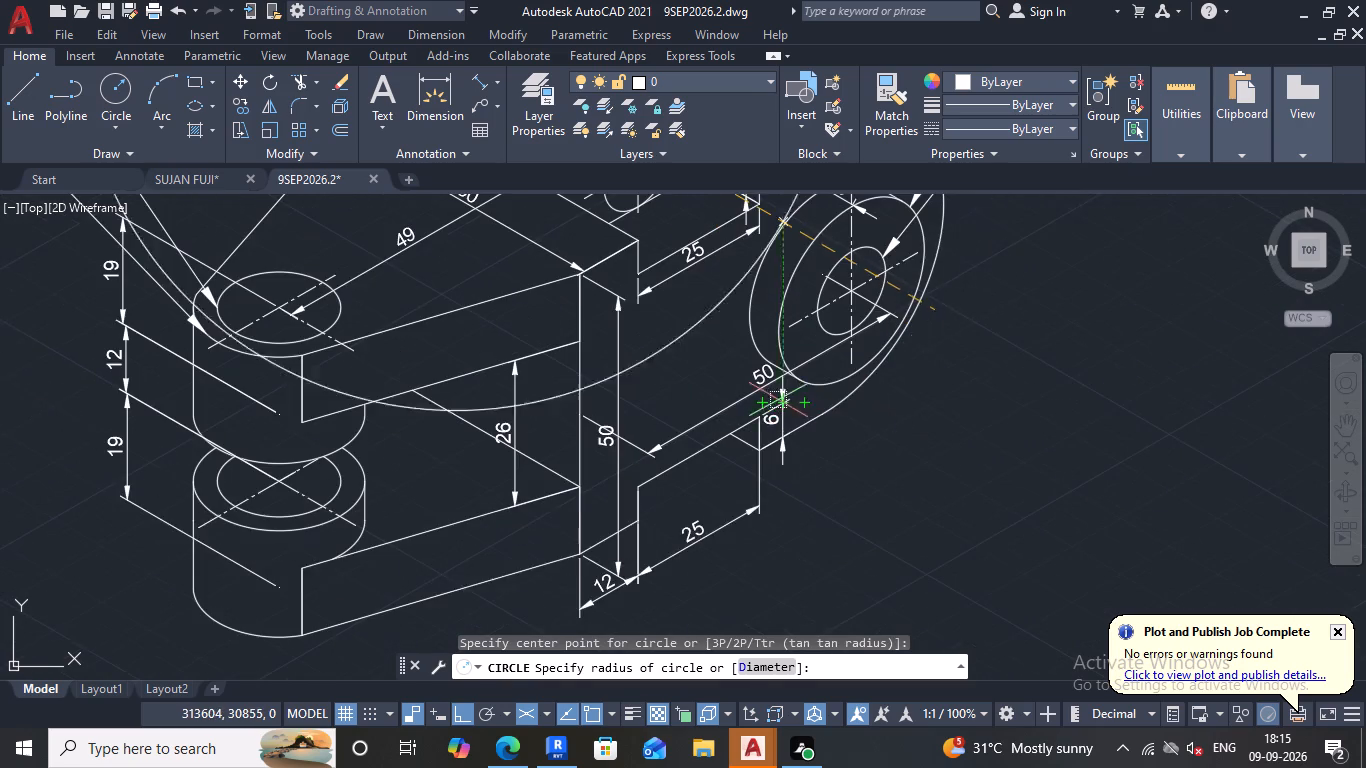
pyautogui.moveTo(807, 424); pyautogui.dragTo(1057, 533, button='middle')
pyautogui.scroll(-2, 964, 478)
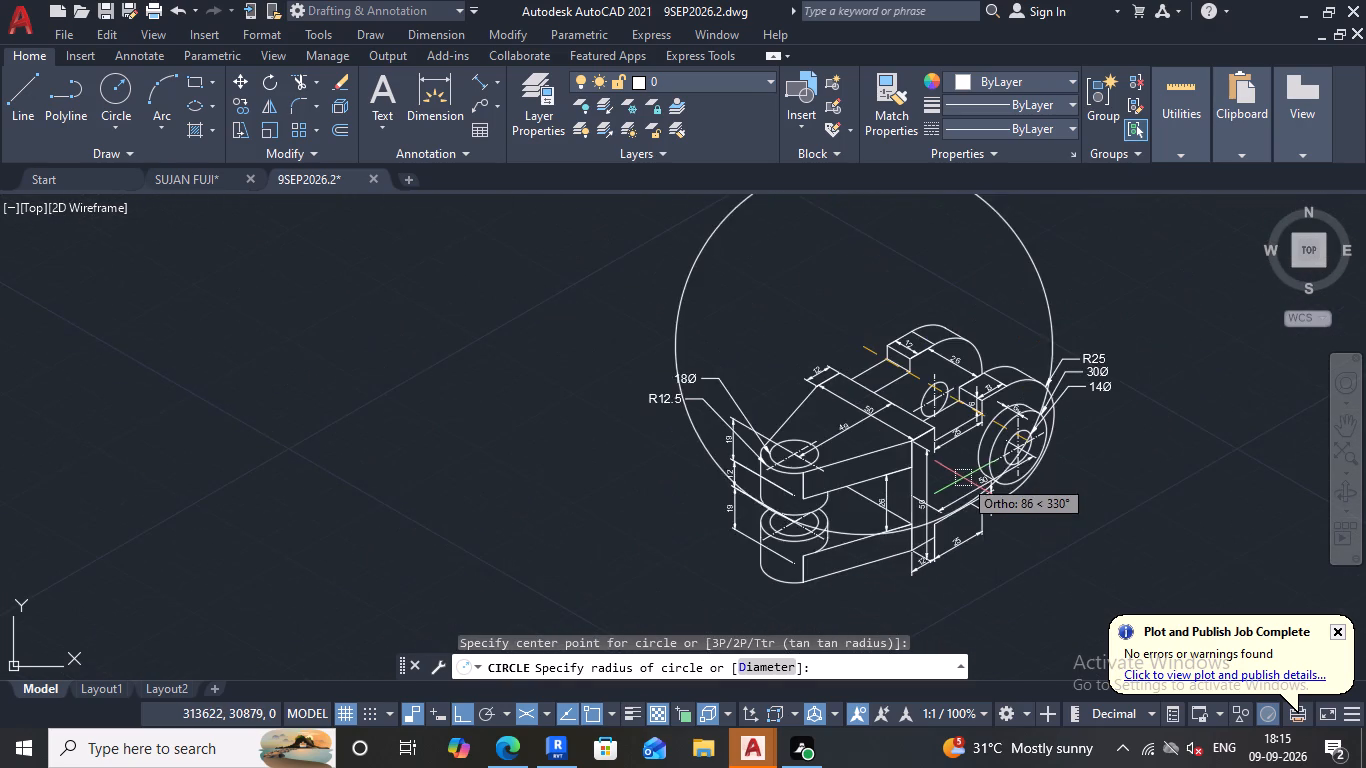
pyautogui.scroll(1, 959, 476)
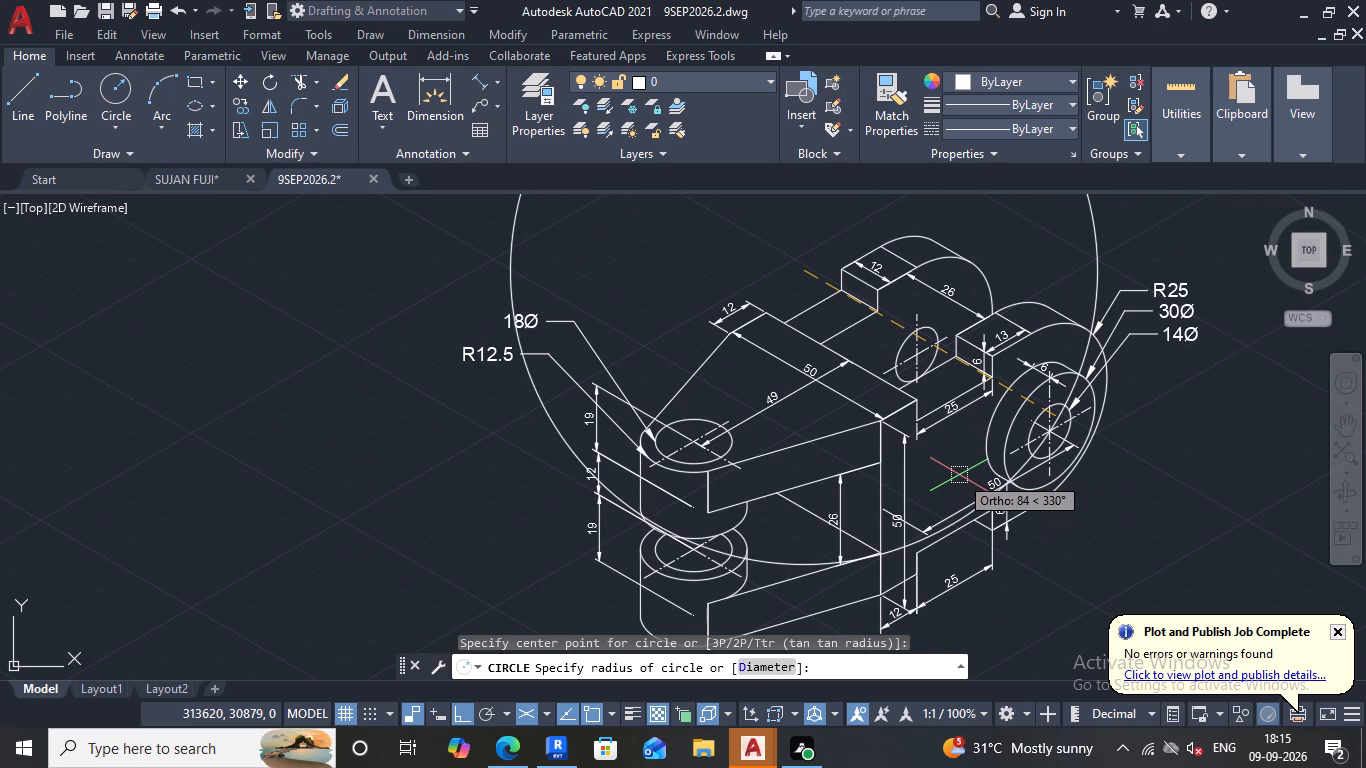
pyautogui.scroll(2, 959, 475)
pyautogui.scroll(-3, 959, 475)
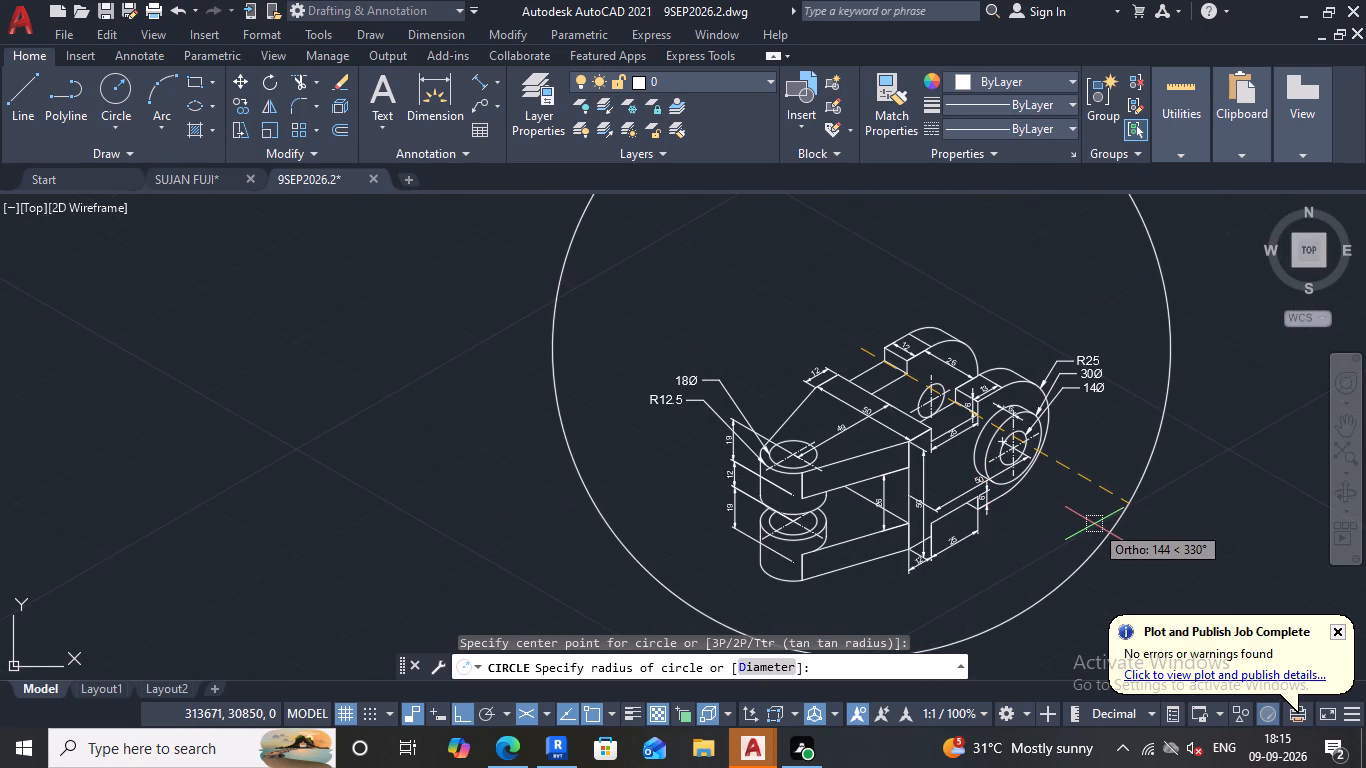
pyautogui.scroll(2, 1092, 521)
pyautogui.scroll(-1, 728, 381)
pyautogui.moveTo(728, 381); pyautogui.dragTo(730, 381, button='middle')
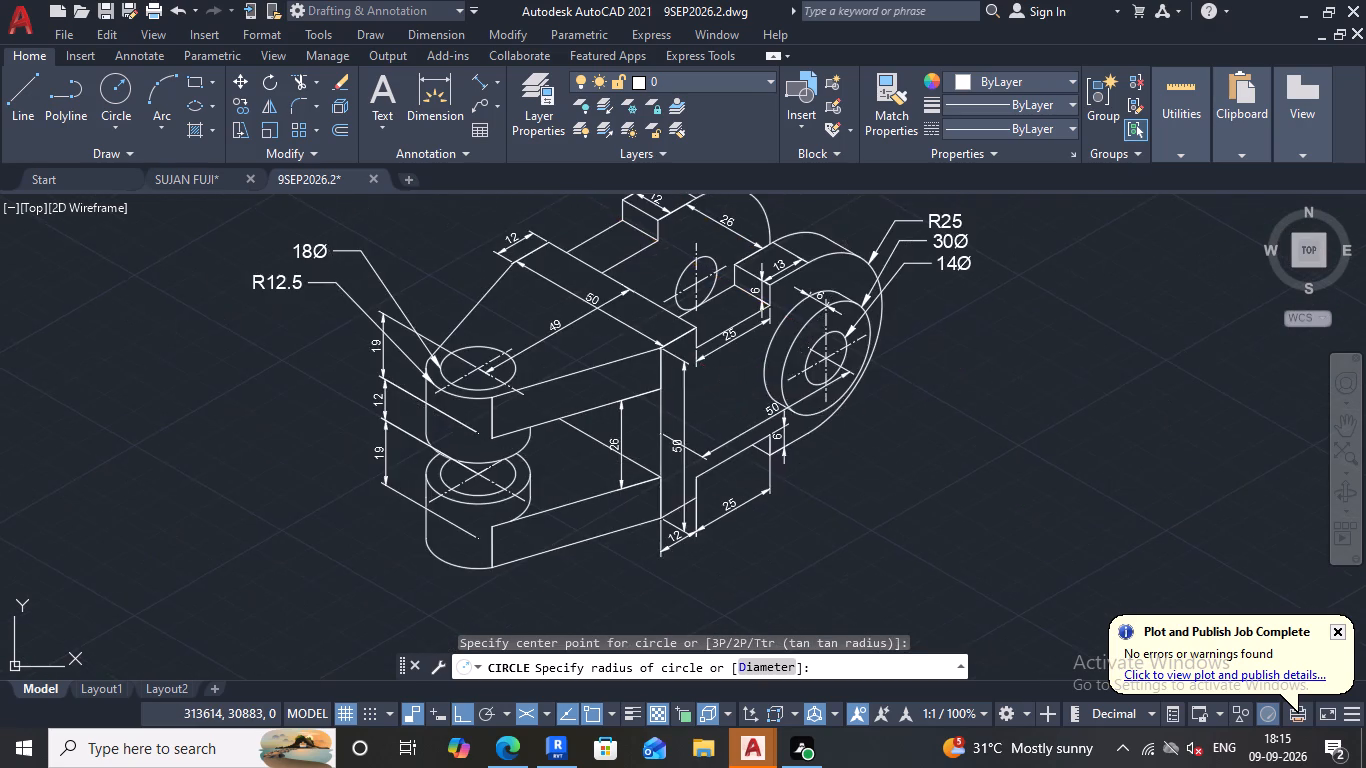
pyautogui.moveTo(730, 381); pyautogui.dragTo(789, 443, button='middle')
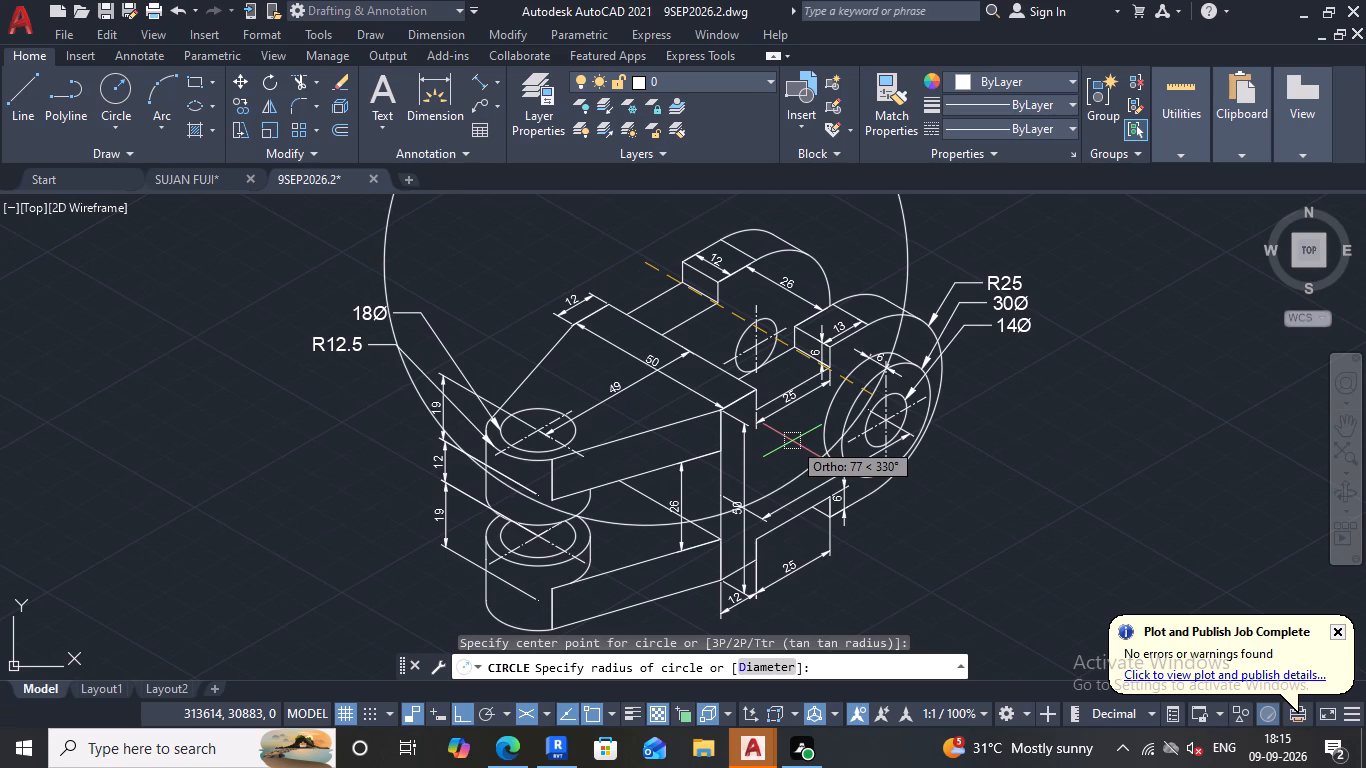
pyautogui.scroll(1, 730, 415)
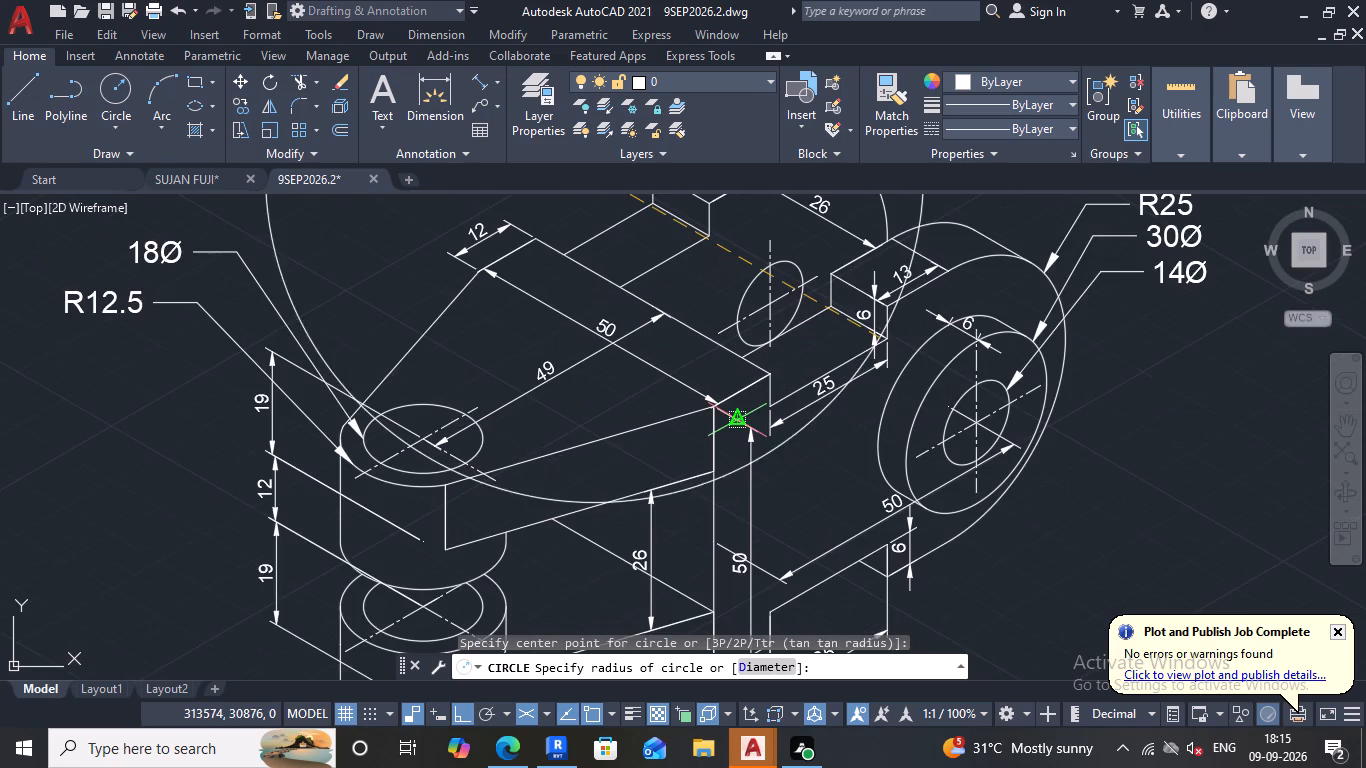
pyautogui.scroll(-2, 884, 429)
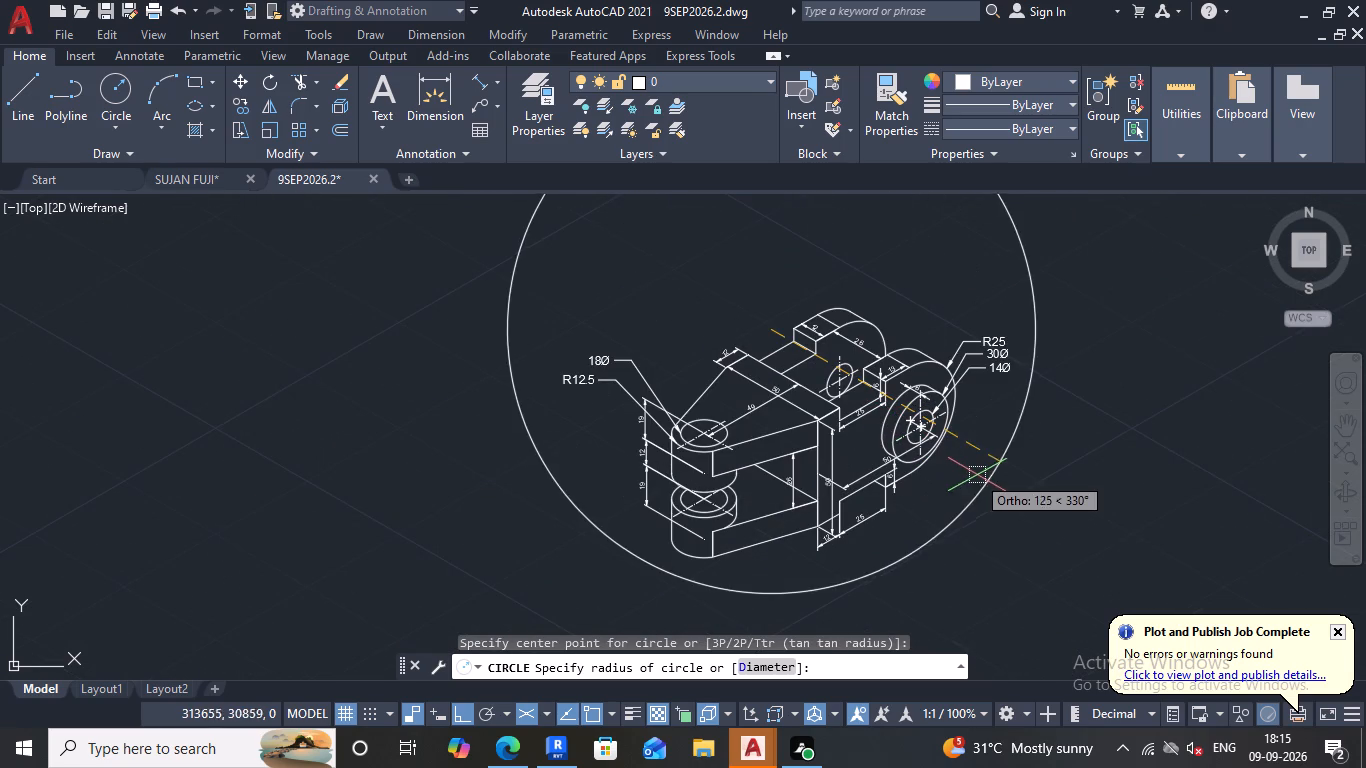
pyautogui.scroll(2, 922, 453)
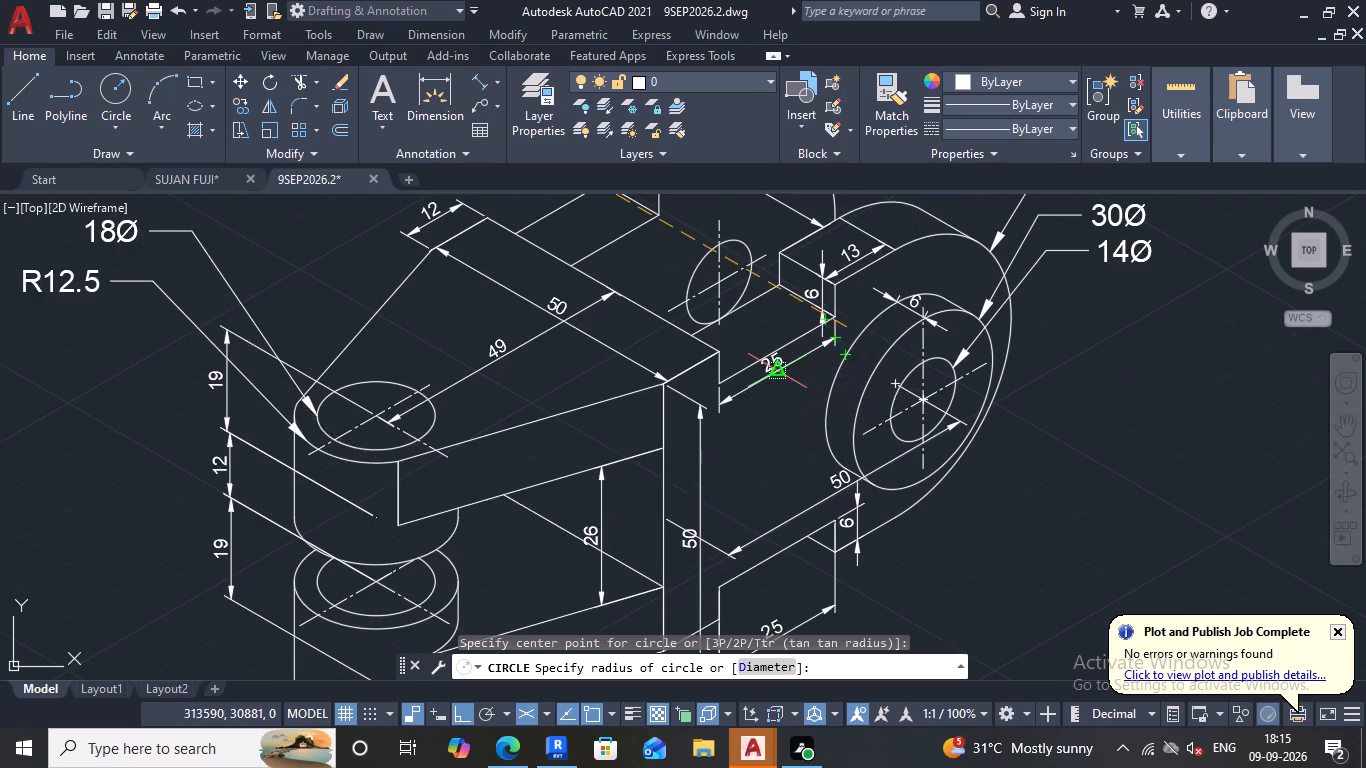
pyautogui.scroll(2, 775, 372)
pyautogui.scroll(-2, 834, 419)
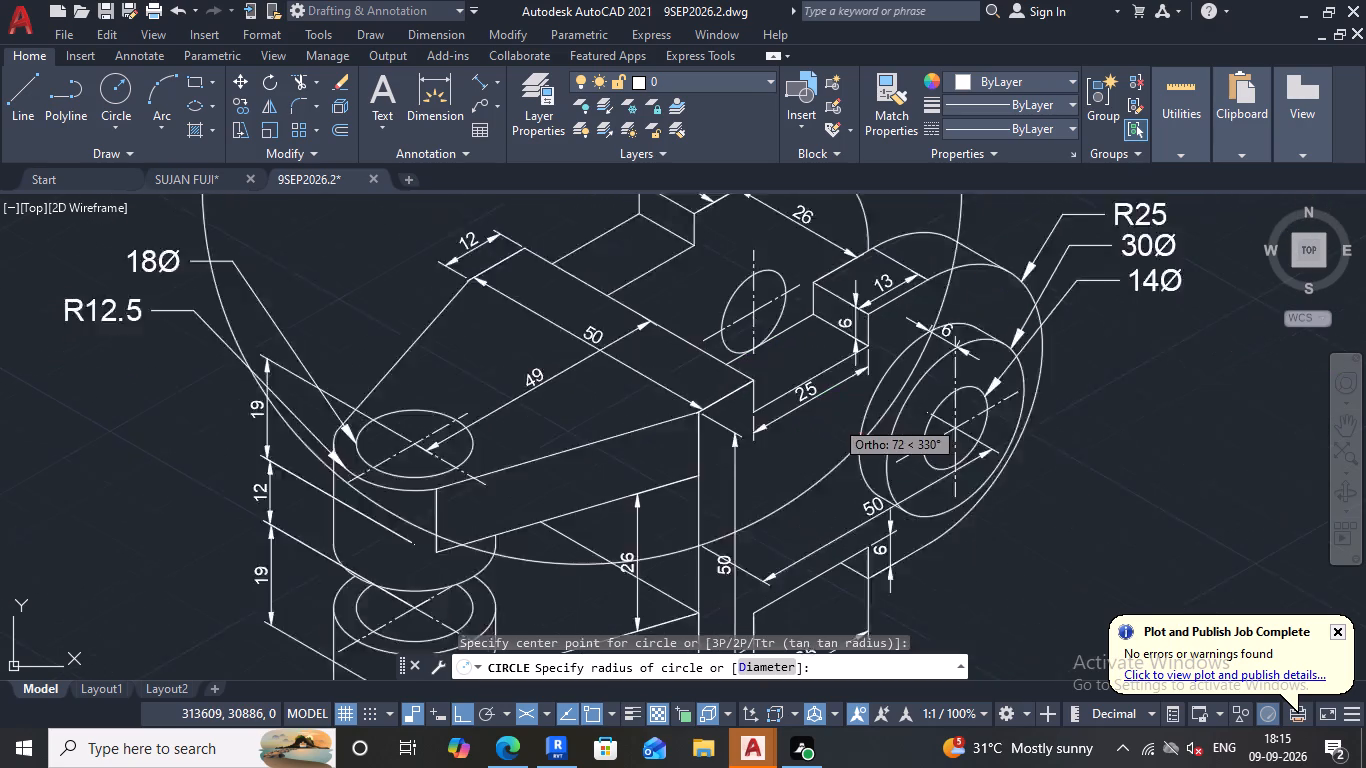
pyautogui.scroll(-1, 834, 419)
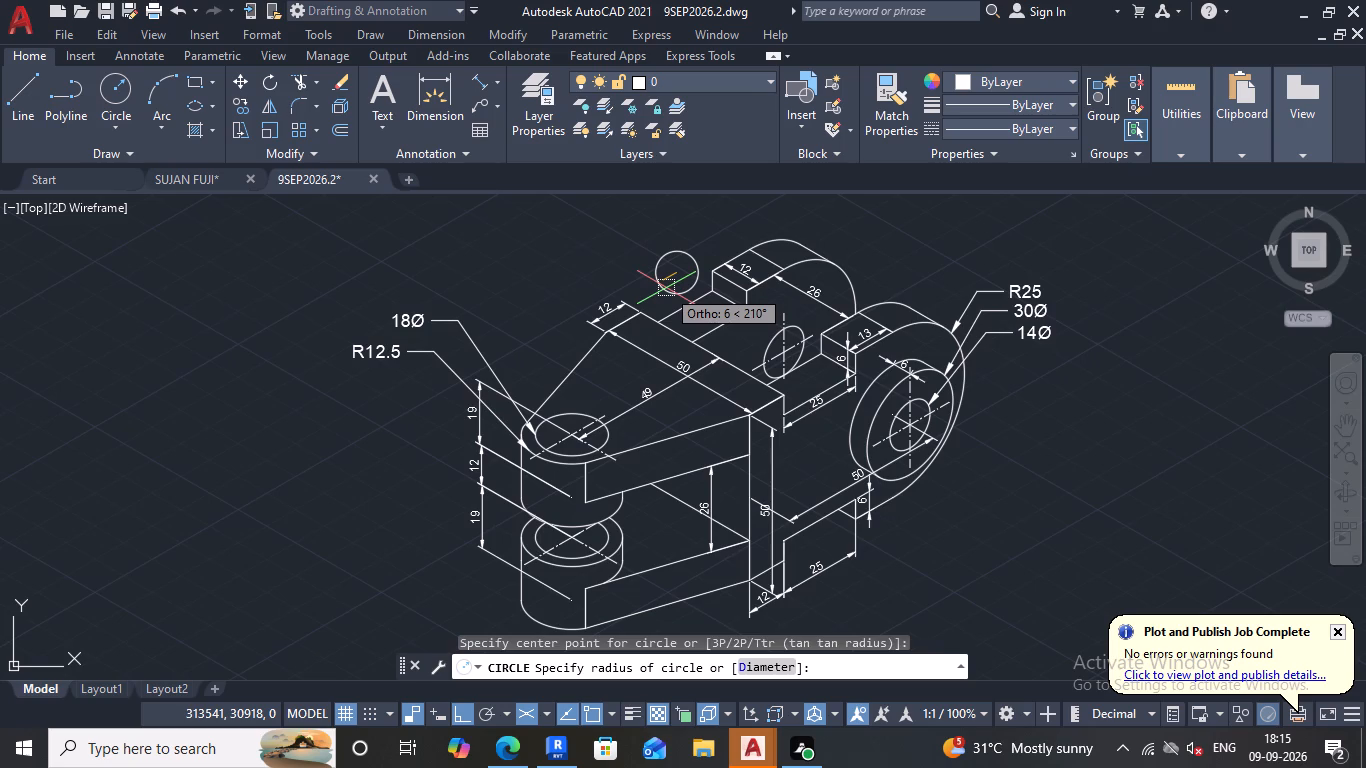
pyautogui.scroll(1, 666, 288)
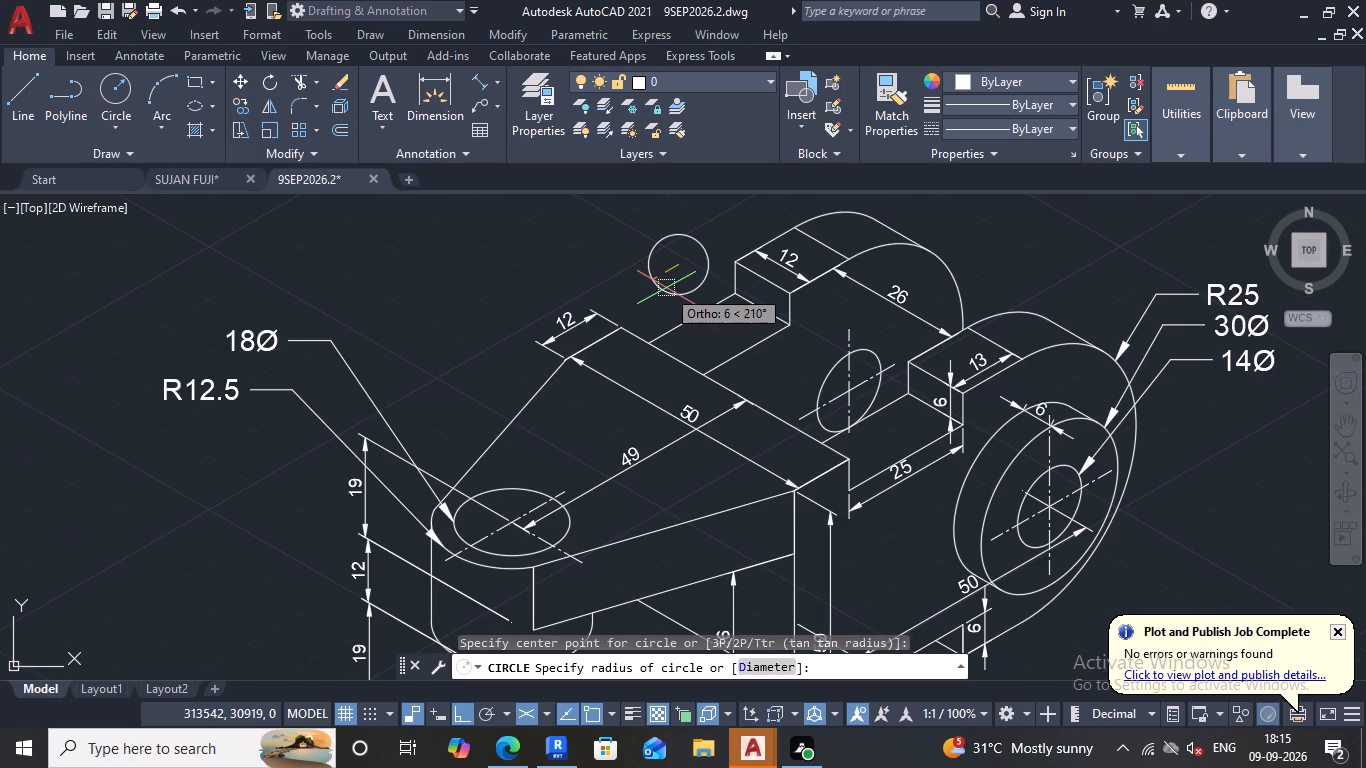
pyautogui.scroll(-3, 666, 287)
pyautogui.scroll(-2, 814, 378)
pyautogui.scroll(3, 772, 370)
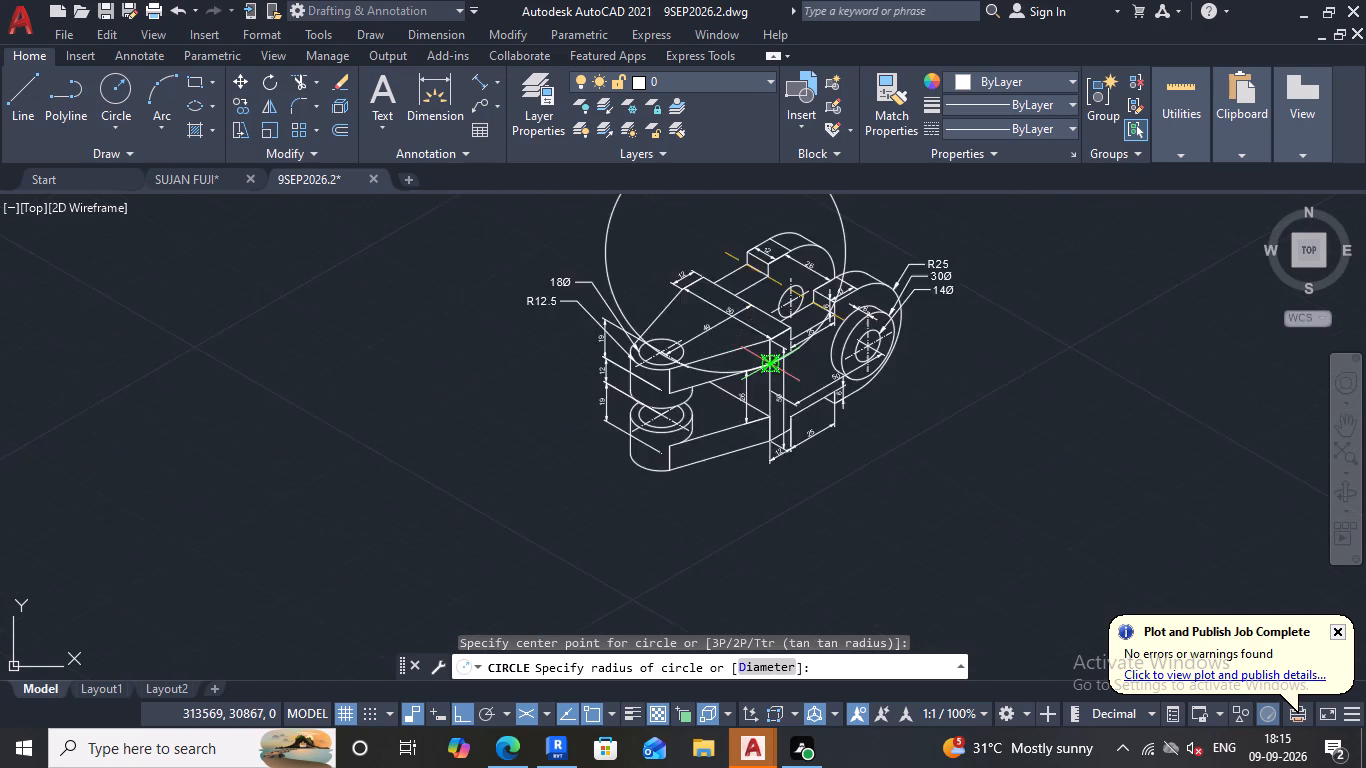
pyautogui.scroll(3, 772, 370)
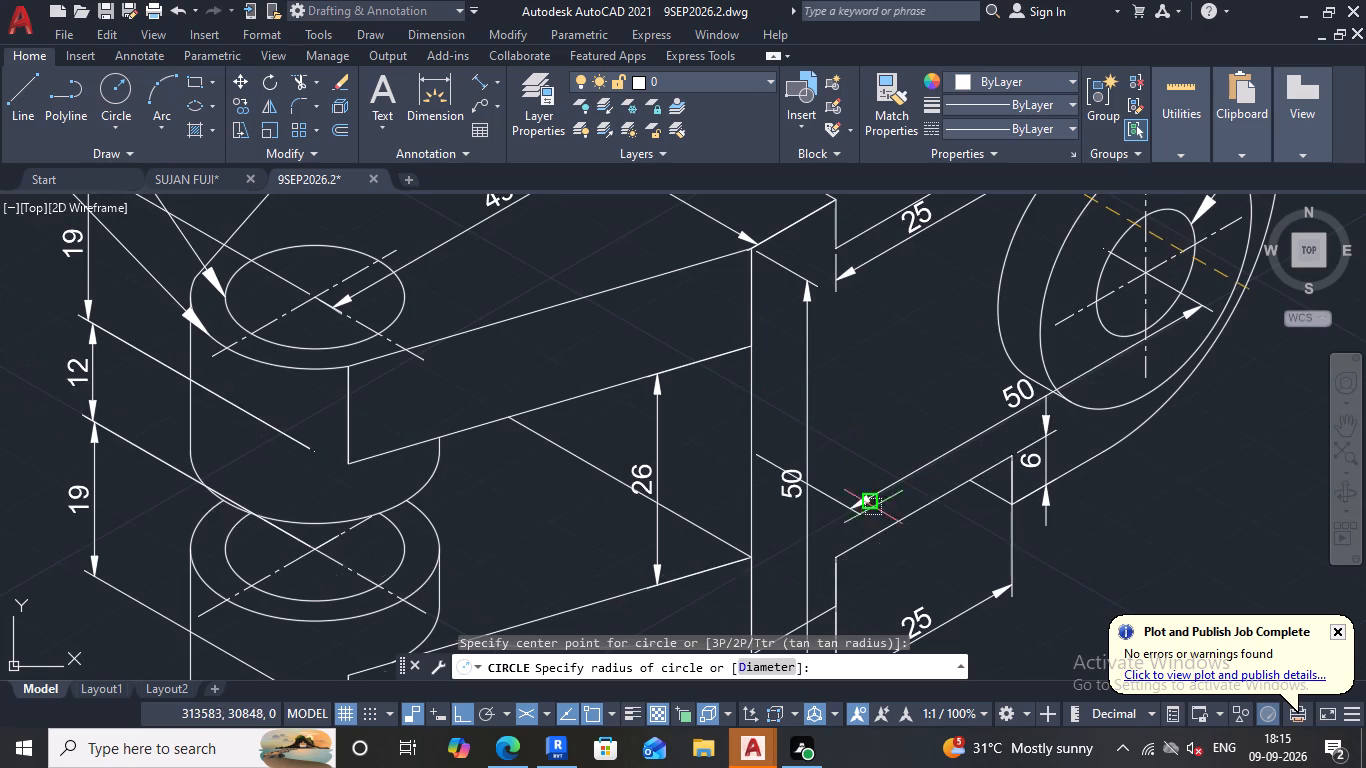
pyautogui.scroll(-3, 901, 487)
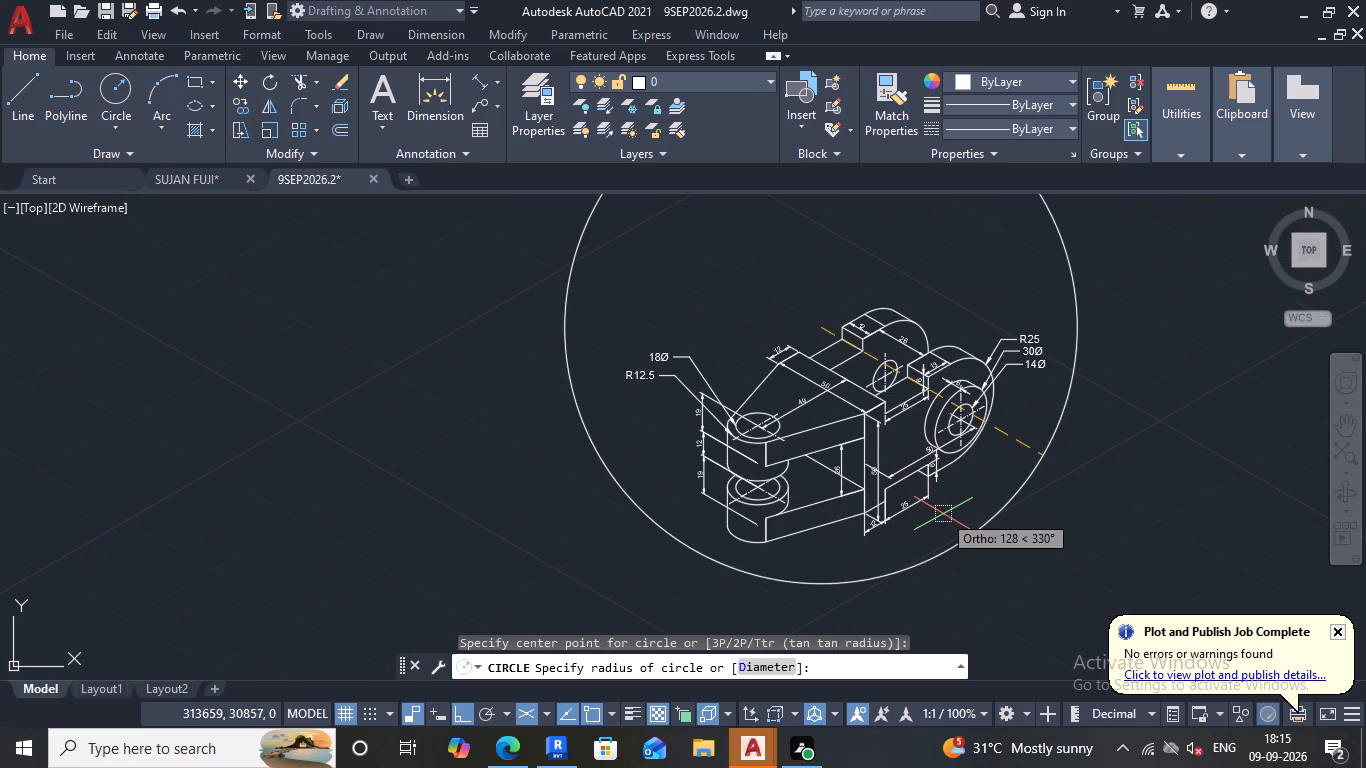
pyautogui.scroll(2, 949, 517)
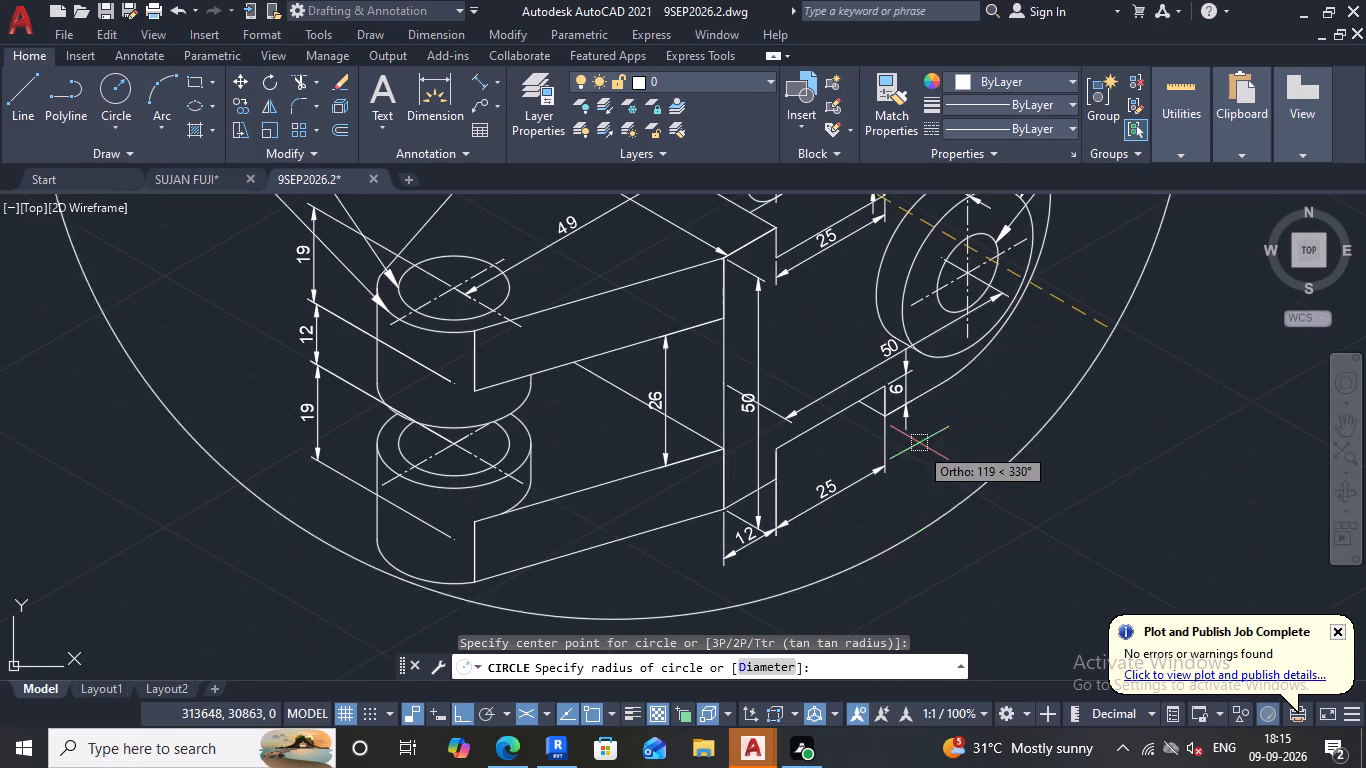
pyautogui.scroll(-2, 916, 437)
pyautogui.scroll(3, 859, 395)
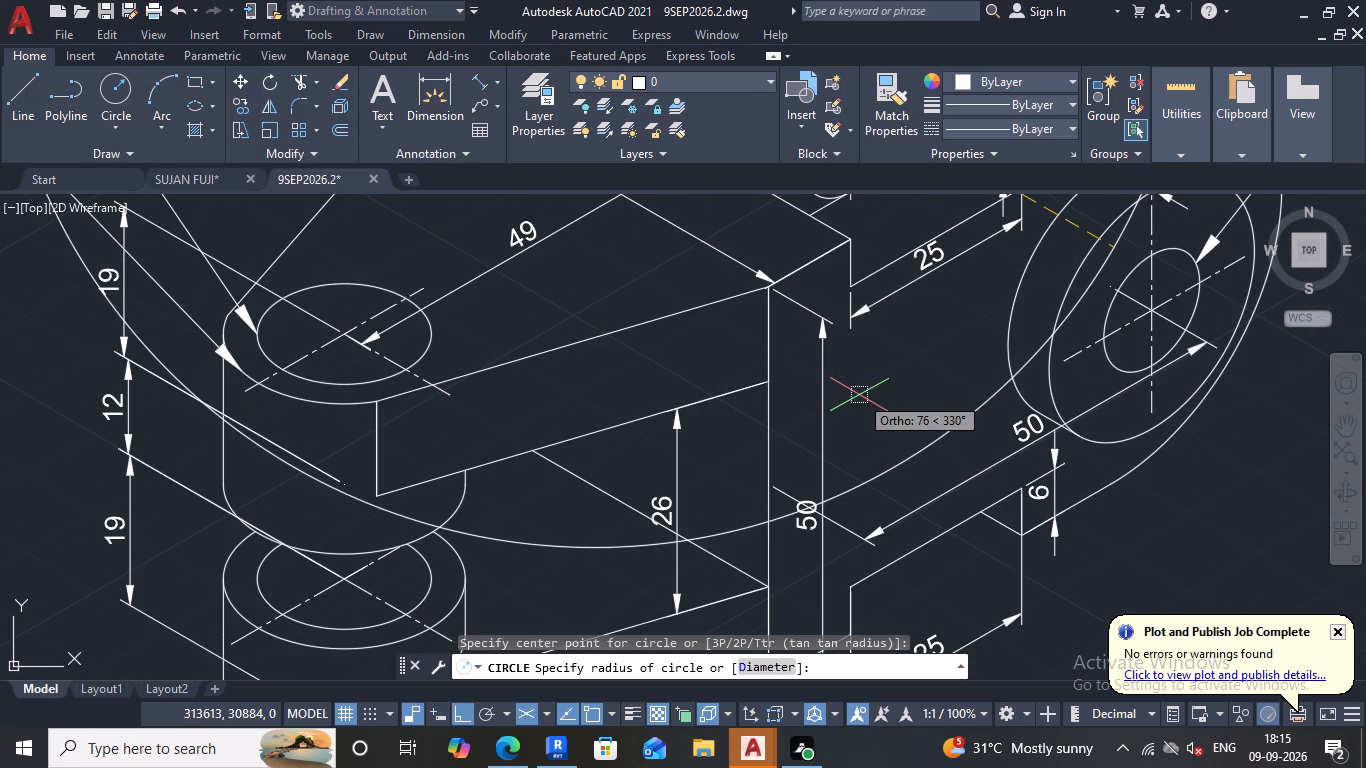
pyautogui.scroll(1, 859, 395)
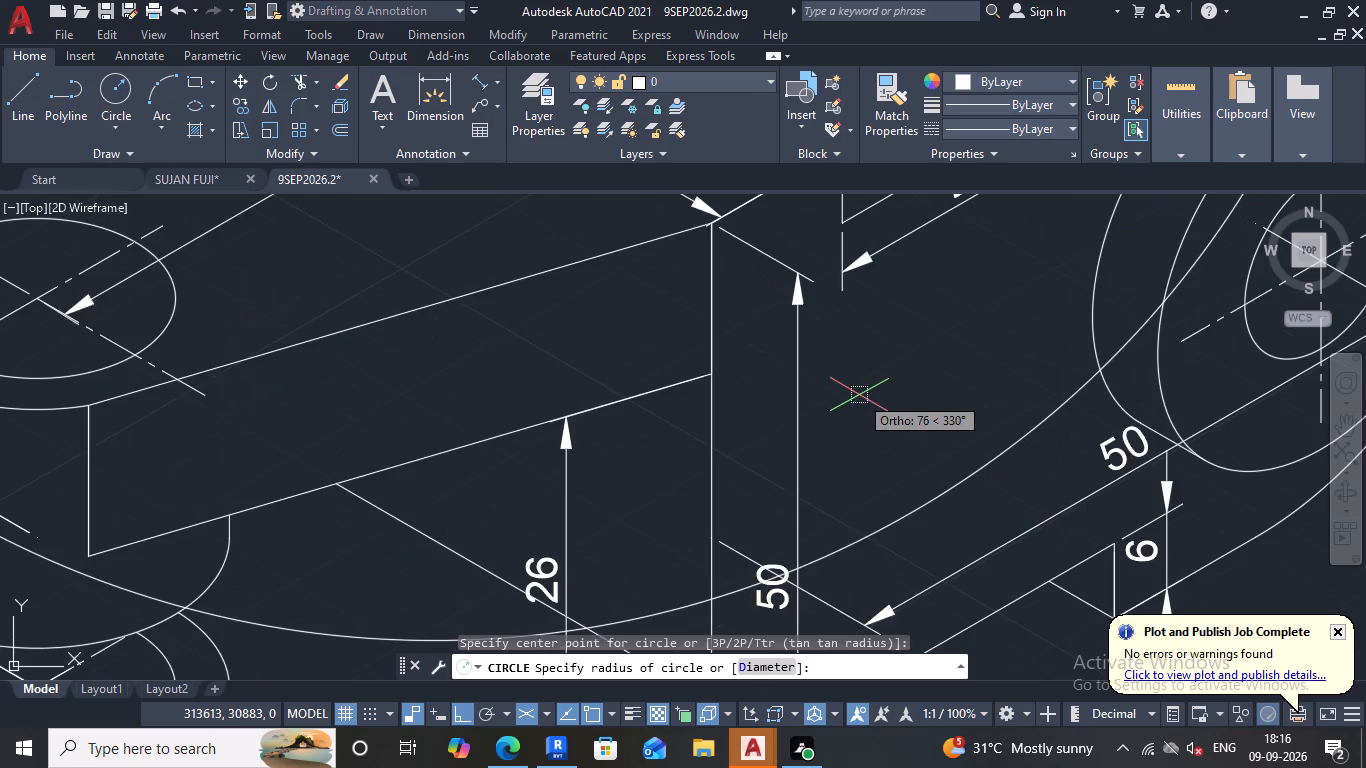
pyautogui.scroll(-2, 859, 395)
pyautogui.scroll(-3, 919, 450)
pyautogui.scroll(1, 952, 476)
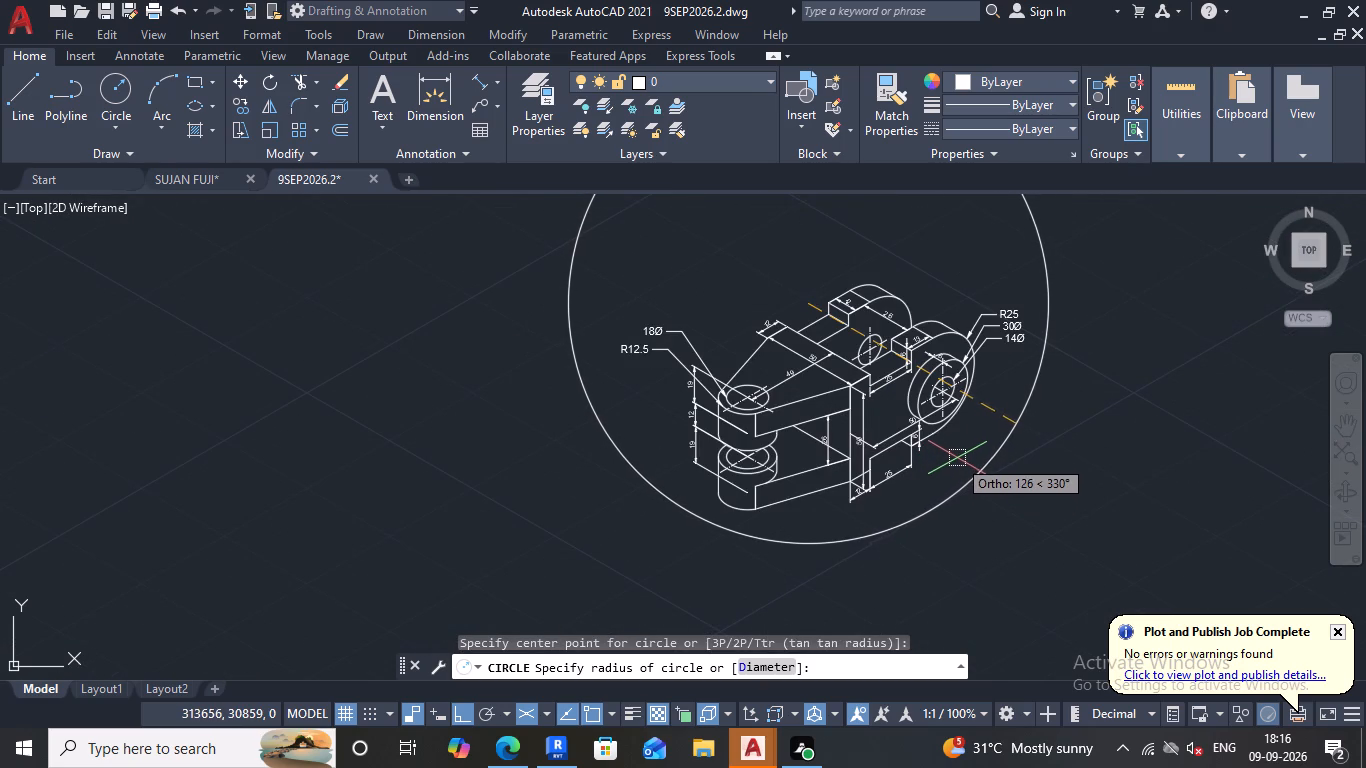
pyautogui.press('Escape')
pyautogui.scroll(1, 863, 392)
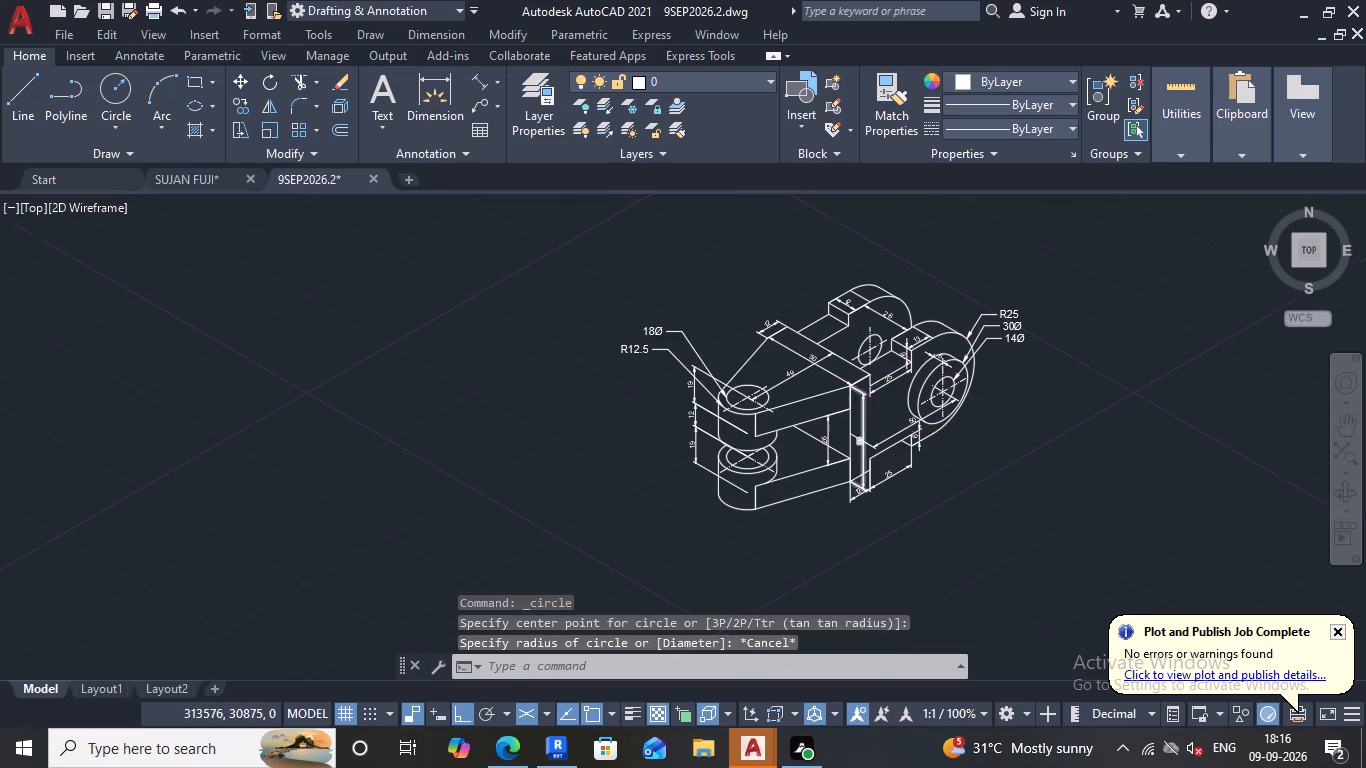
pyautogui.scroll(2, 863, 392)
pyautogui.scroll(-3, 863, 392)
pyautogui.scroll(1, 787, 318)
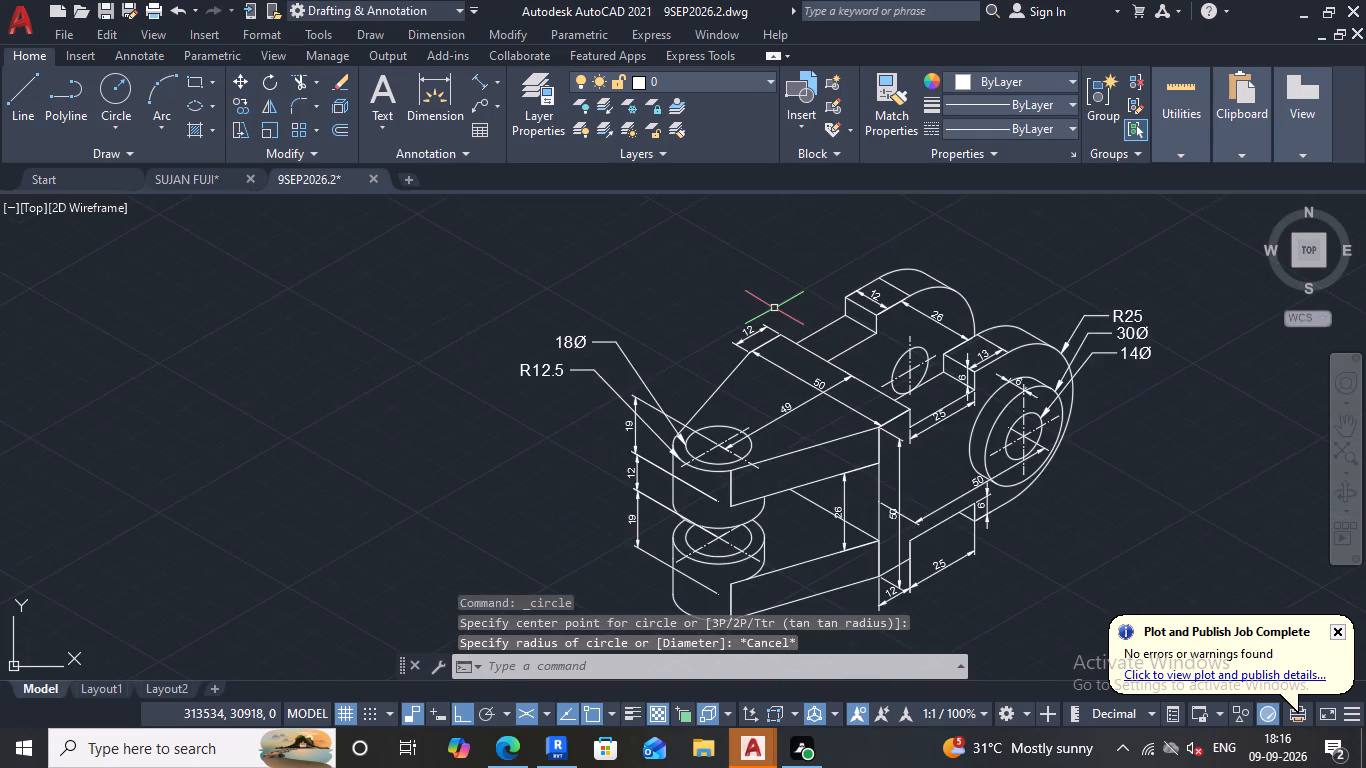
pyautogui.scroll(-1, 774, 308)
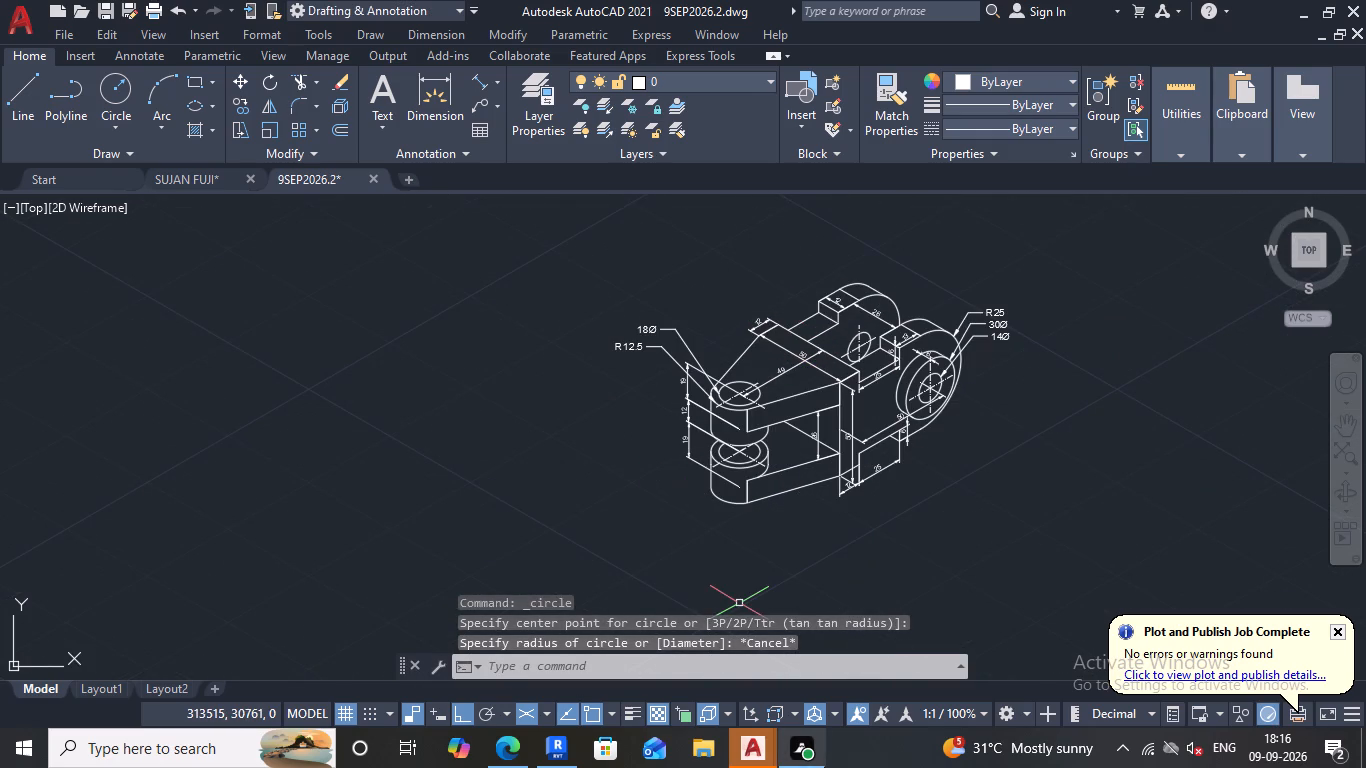